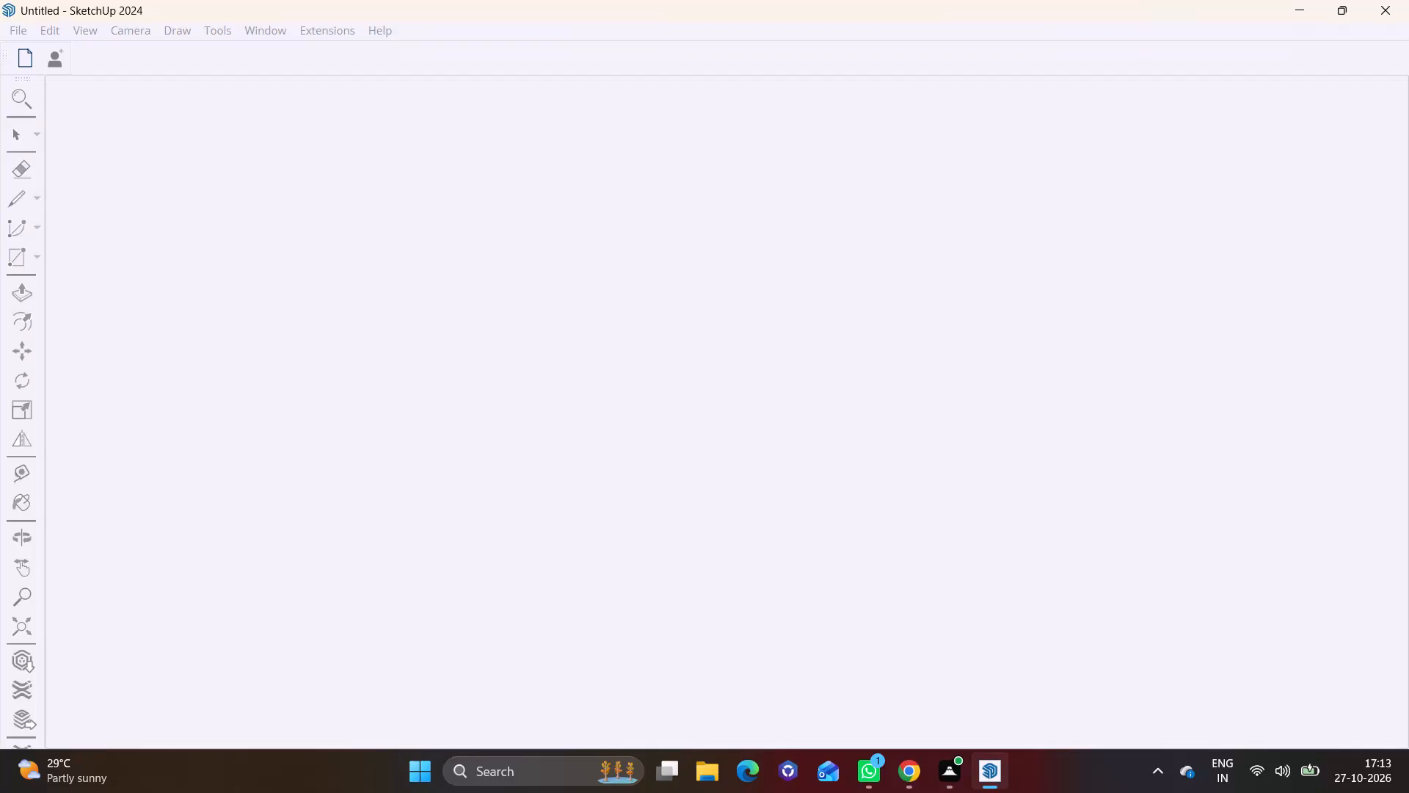
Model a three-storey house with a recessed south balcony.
Delete the default scale figure standing near the origin.
scroll(641, 609, down, 3)
click(380, 475)
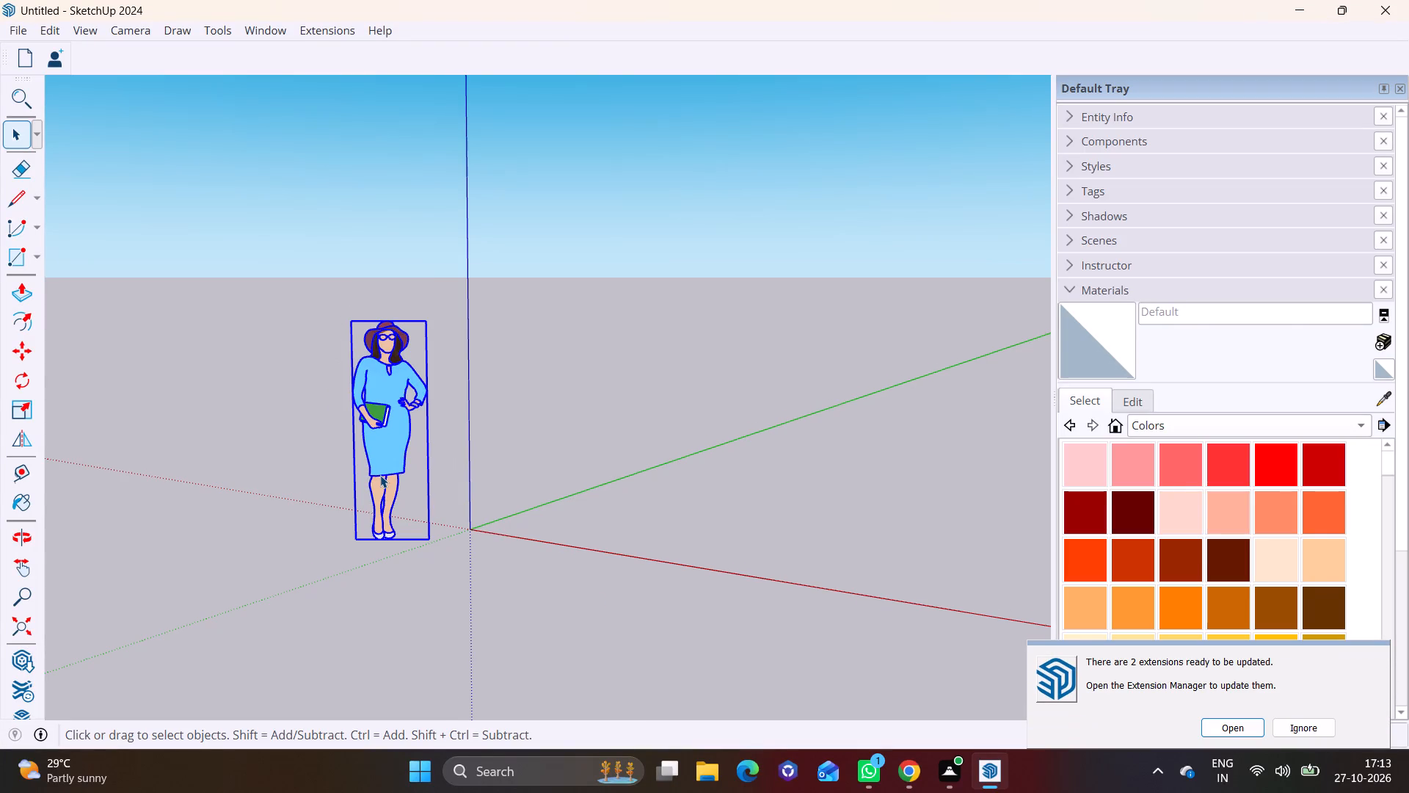
key(Delete)
Draw a 30' by 30' rectangle on the ground plane near the origin.
middle_drag(481, 535, 575, 557)
scroll(576, 557, down, 6)
shift+middle_drag(583, 552, 332, 568)
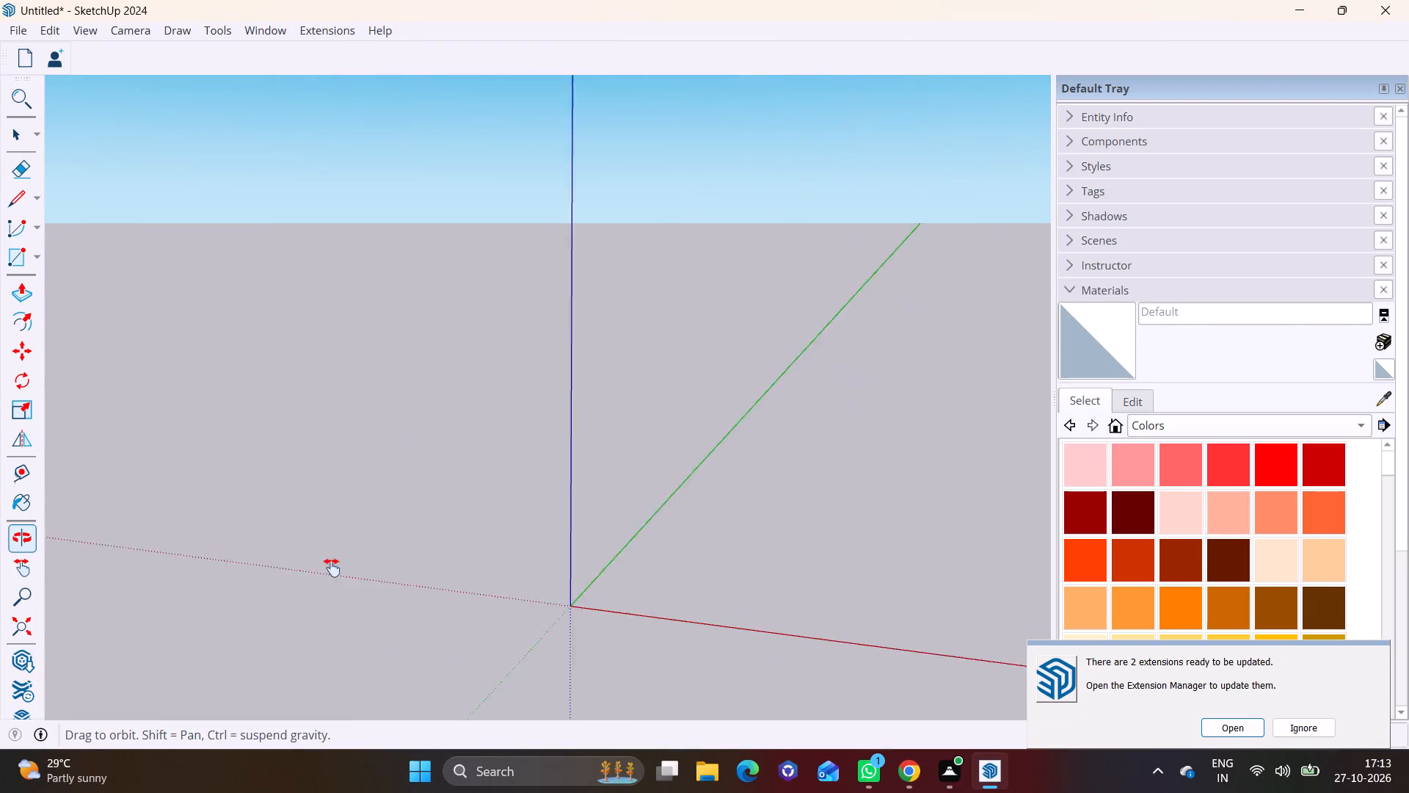
shift+middle_drag(332, 568, 128, 568)
middle_drag(628, 681, 719, 647)
shift+scroll(661, 568, down, 3)
shift+middle_click(661, 568)
shift+middle_drag(654, 559, 648, 558)
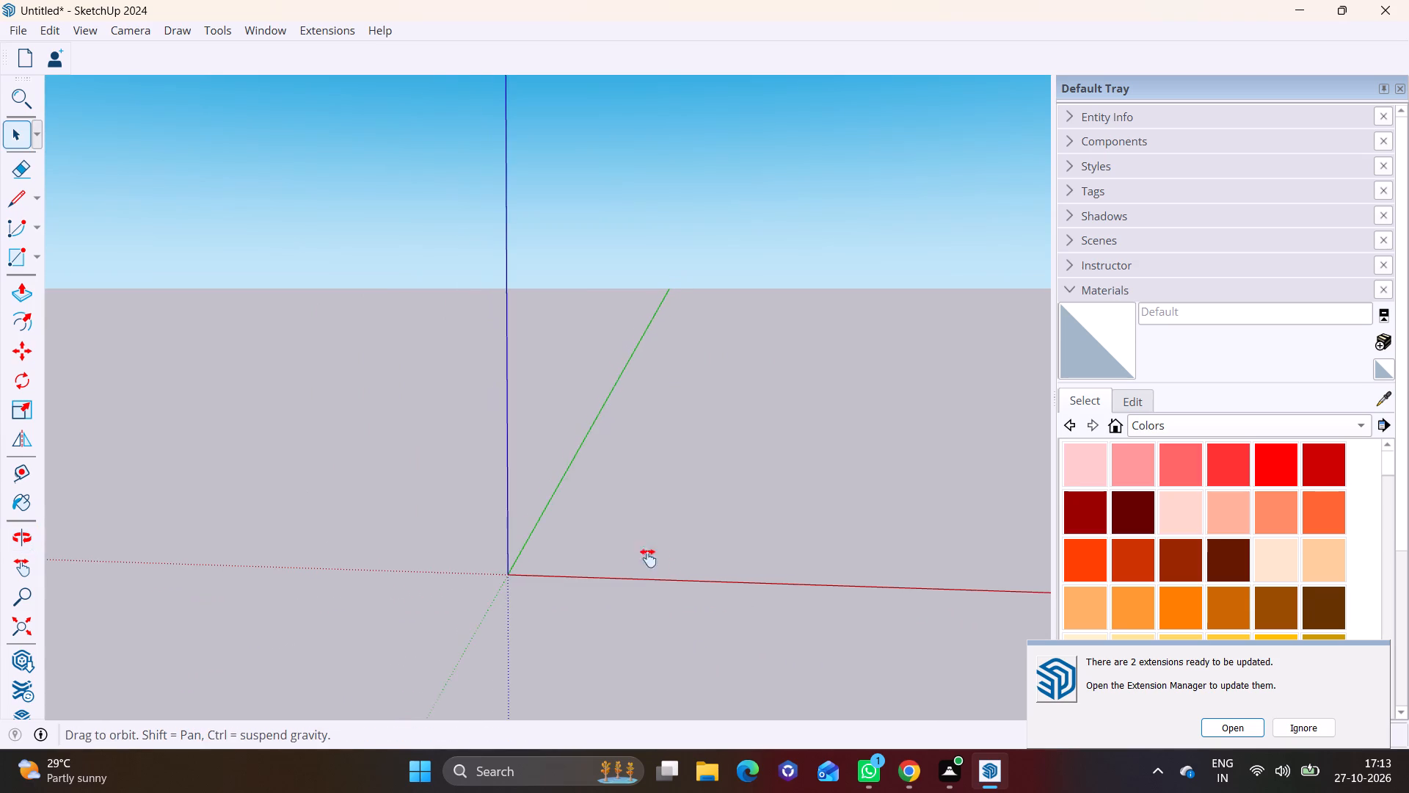
shift+middle_drag(648, 558, 194, 570)
middle_drag(415, 606, 443, 639)
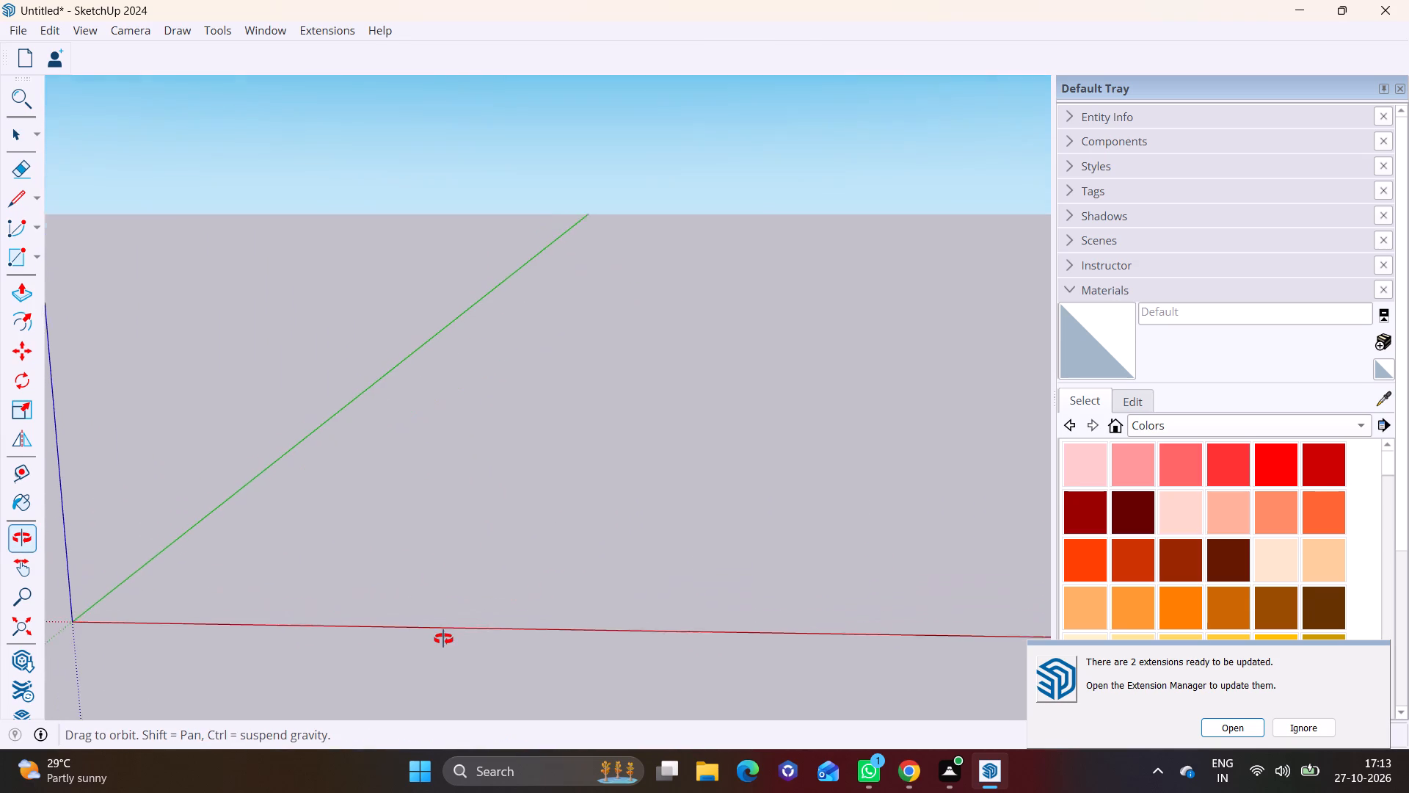
middle_drag(443, 639, 437, 652)
scroll(434, 638, up, 1)
scroll(434, 638, down, 4)
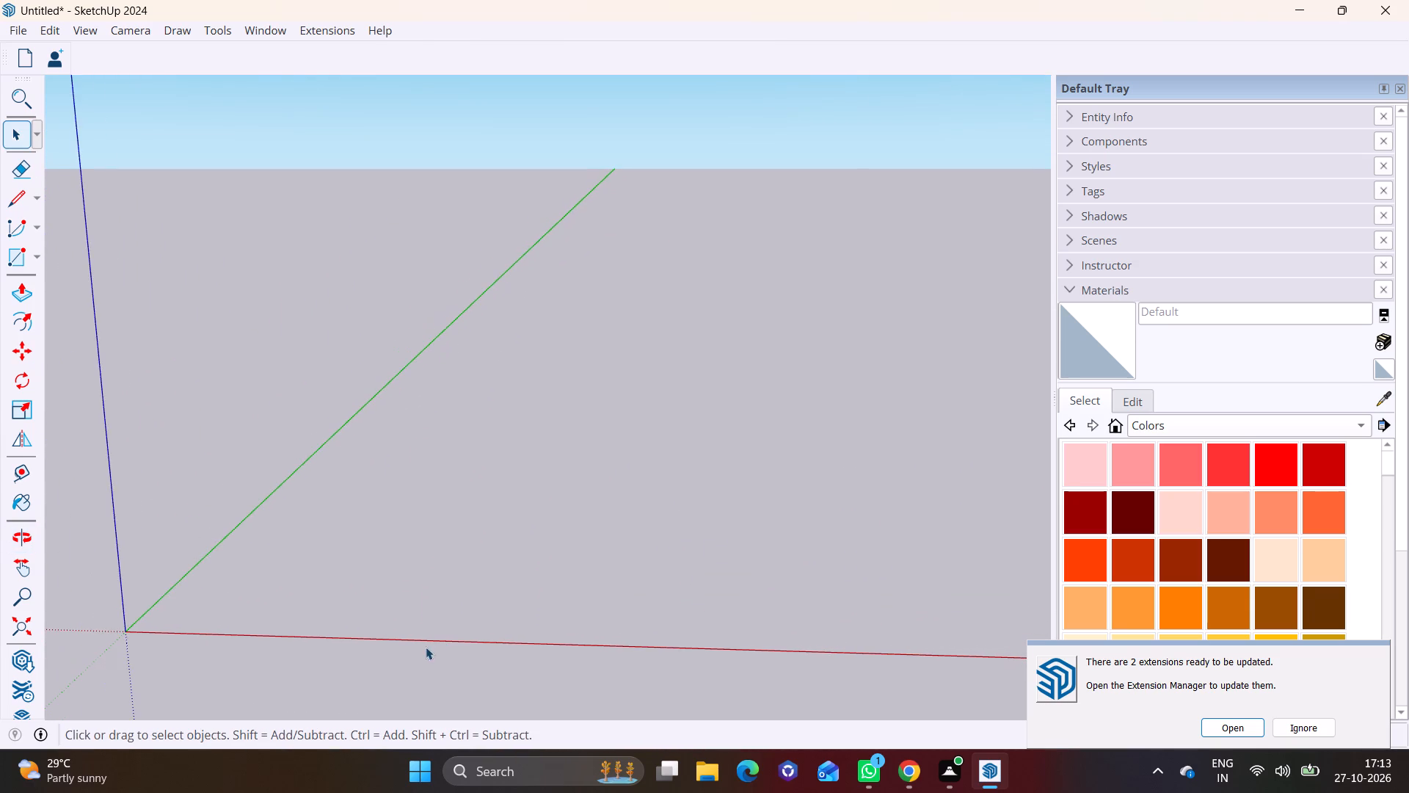
click(41, 258)
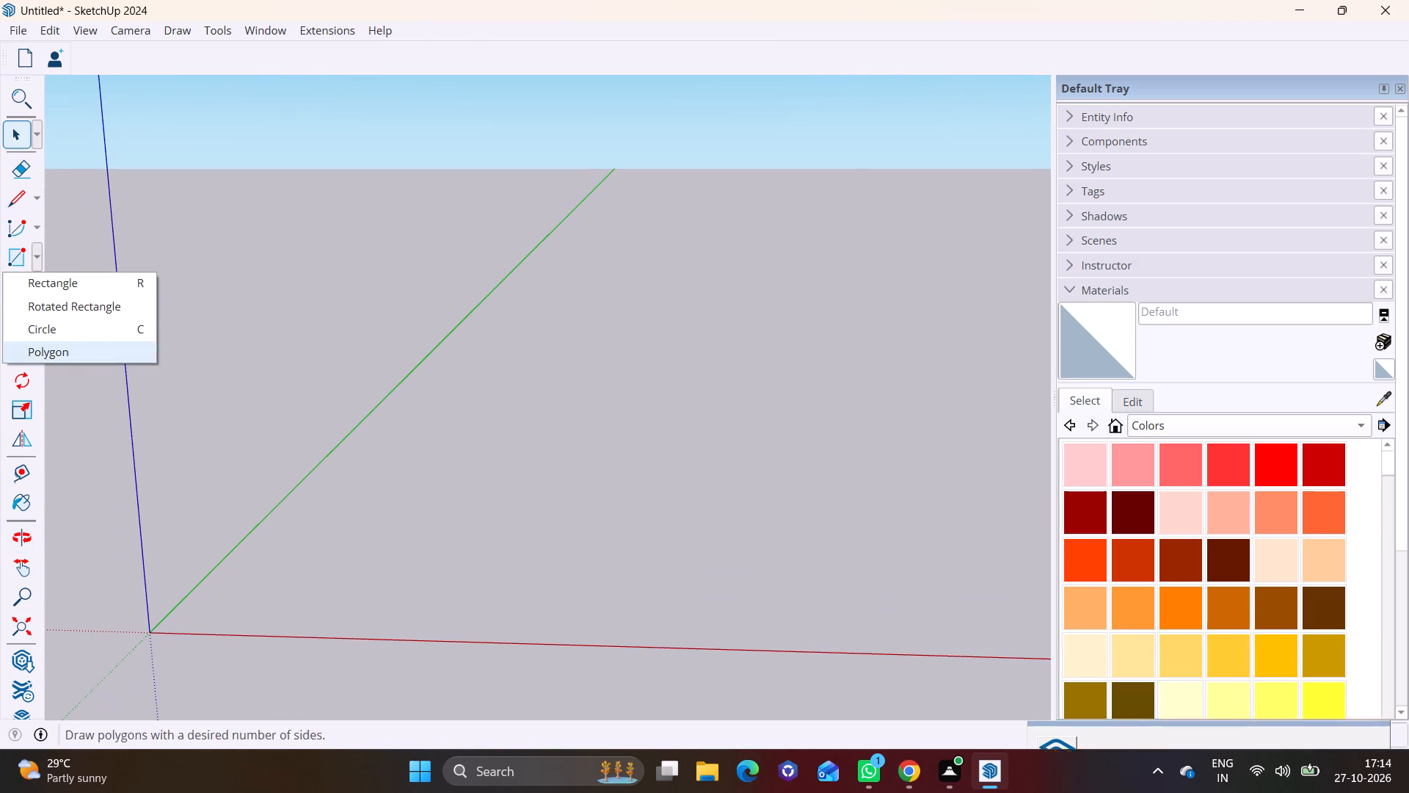
click(95, 286)
click(415, 558)
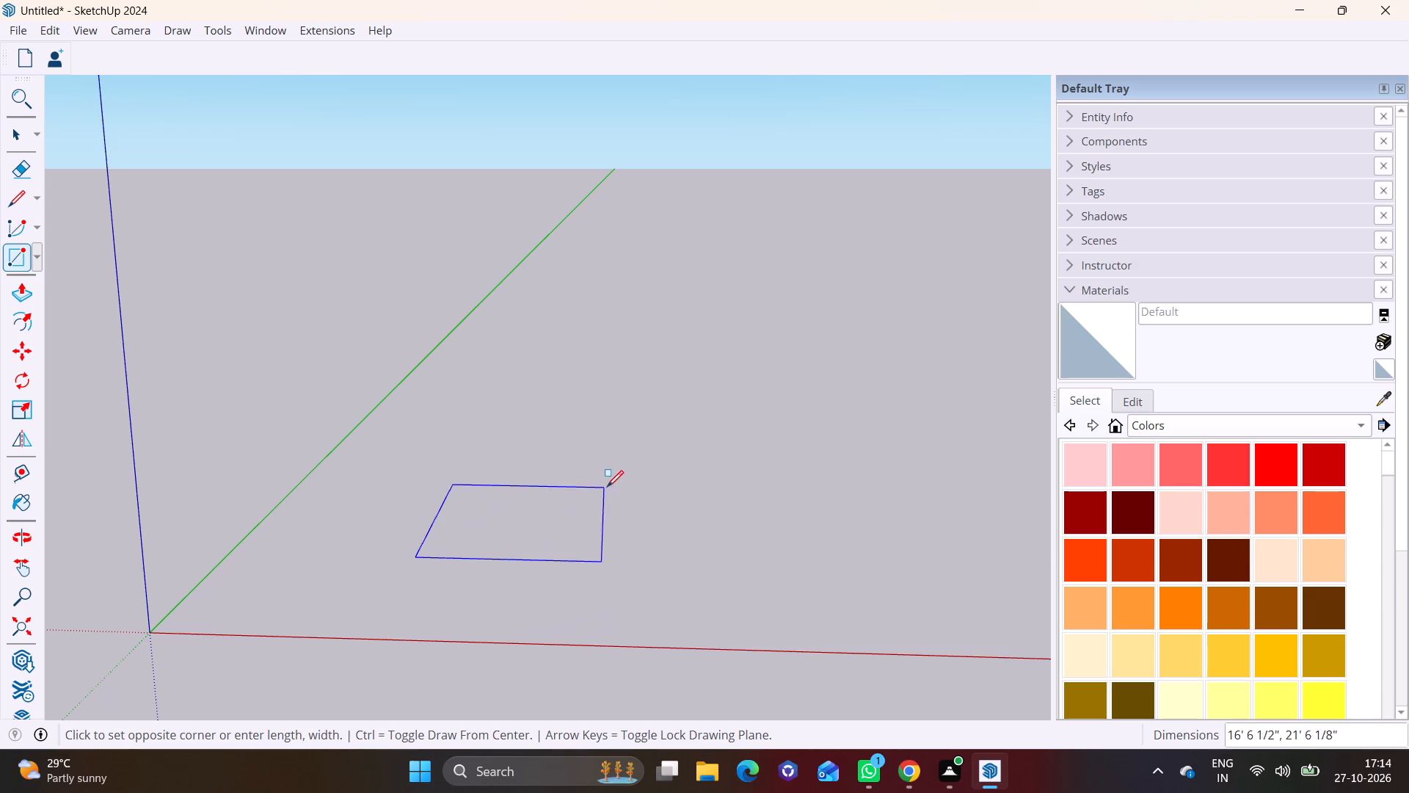
text(30',)
text(30')
key(Return)
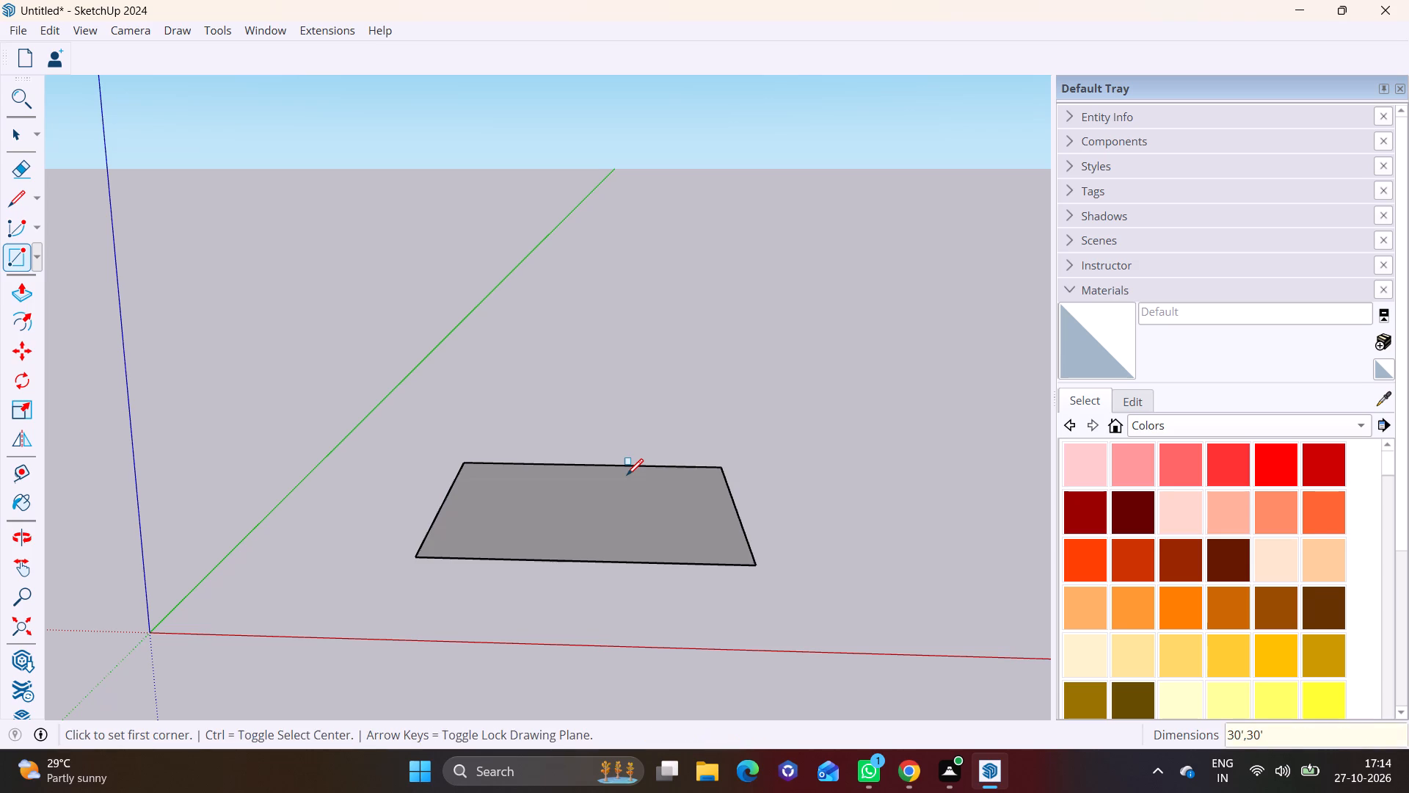
key(space)
Offset the square face's outline inward by 9" to form the perimeter wall band.
scroll(627, 475, down, 1)
middle_drag(627, 475, 527, 591)
click(597, 532)
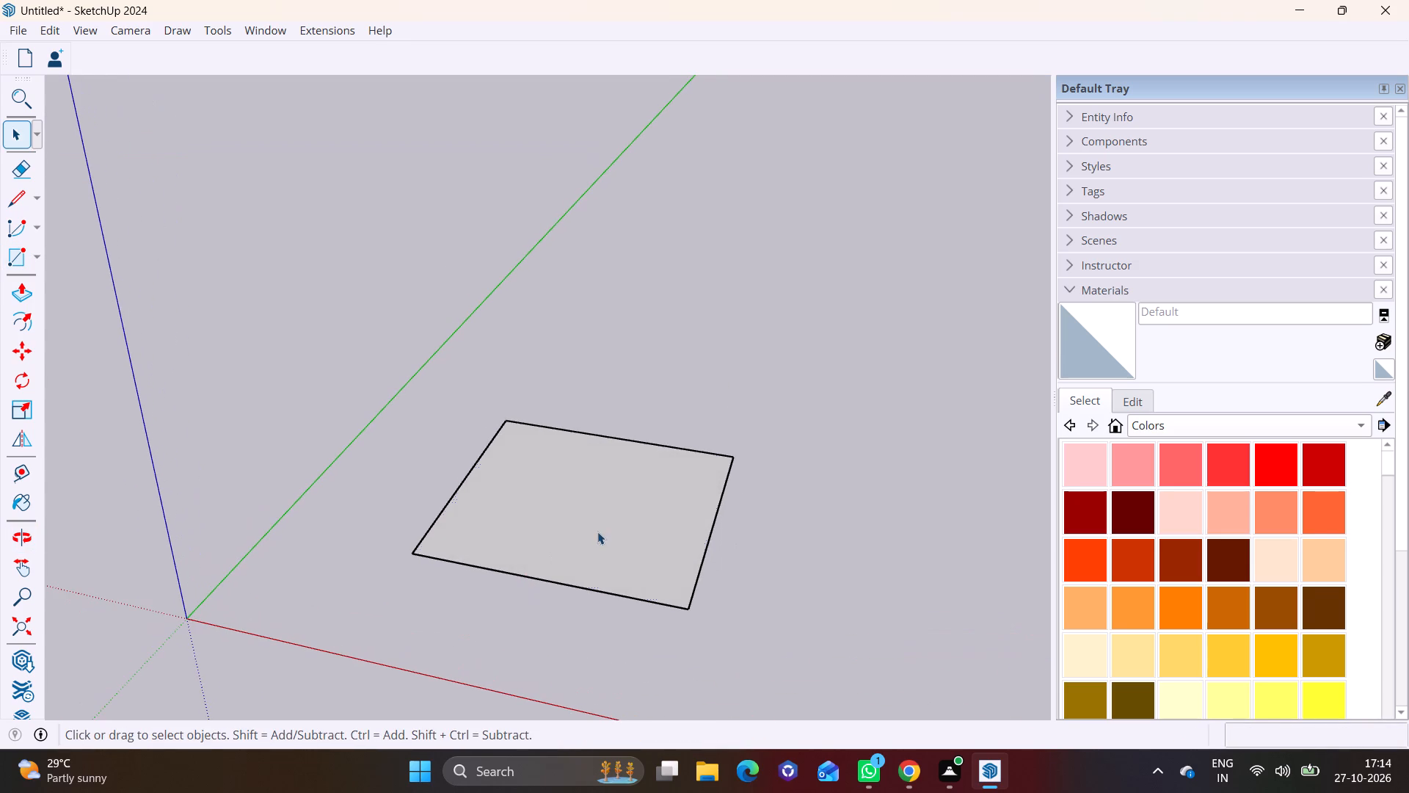
click(18, 316)
click(520, 533)
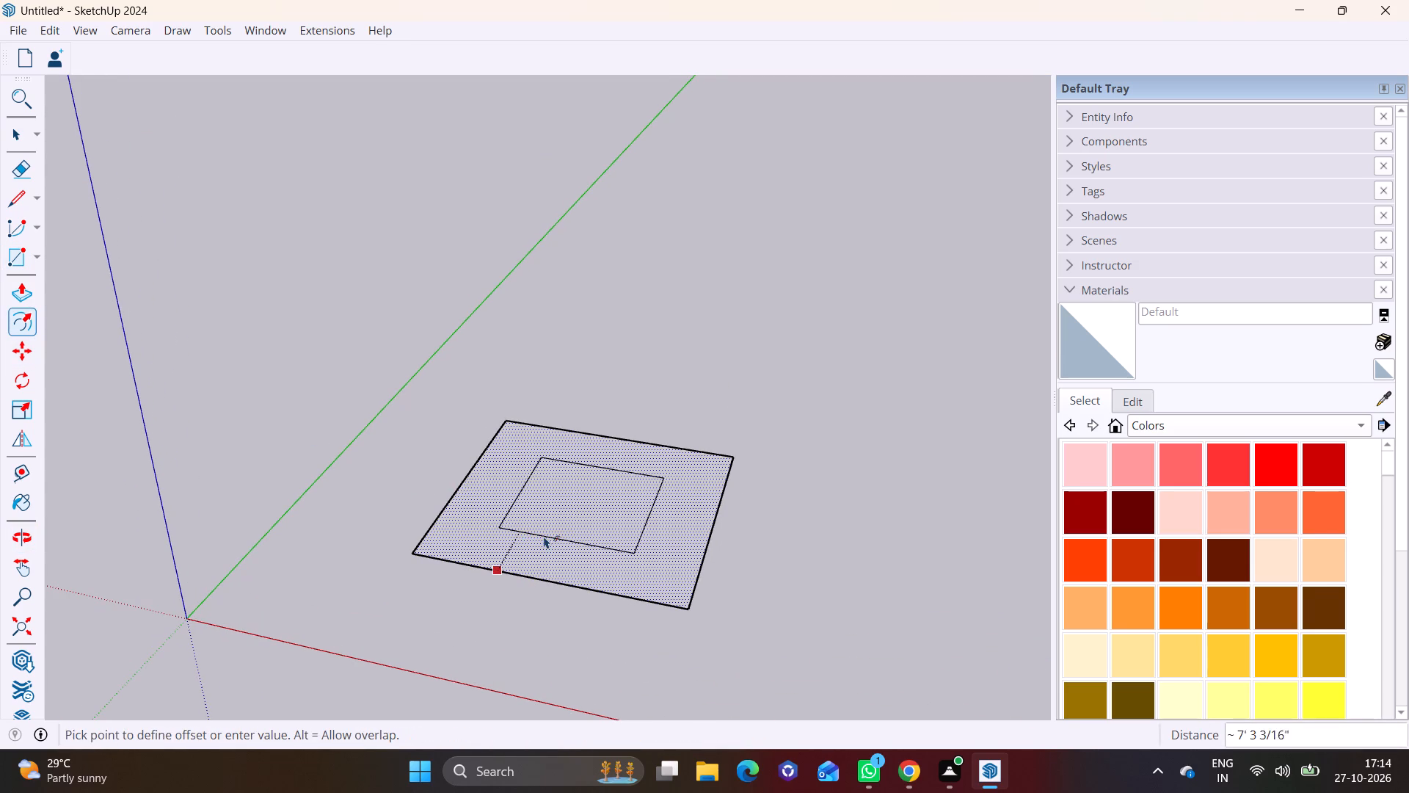
text(9")
key(Return)
key(space)
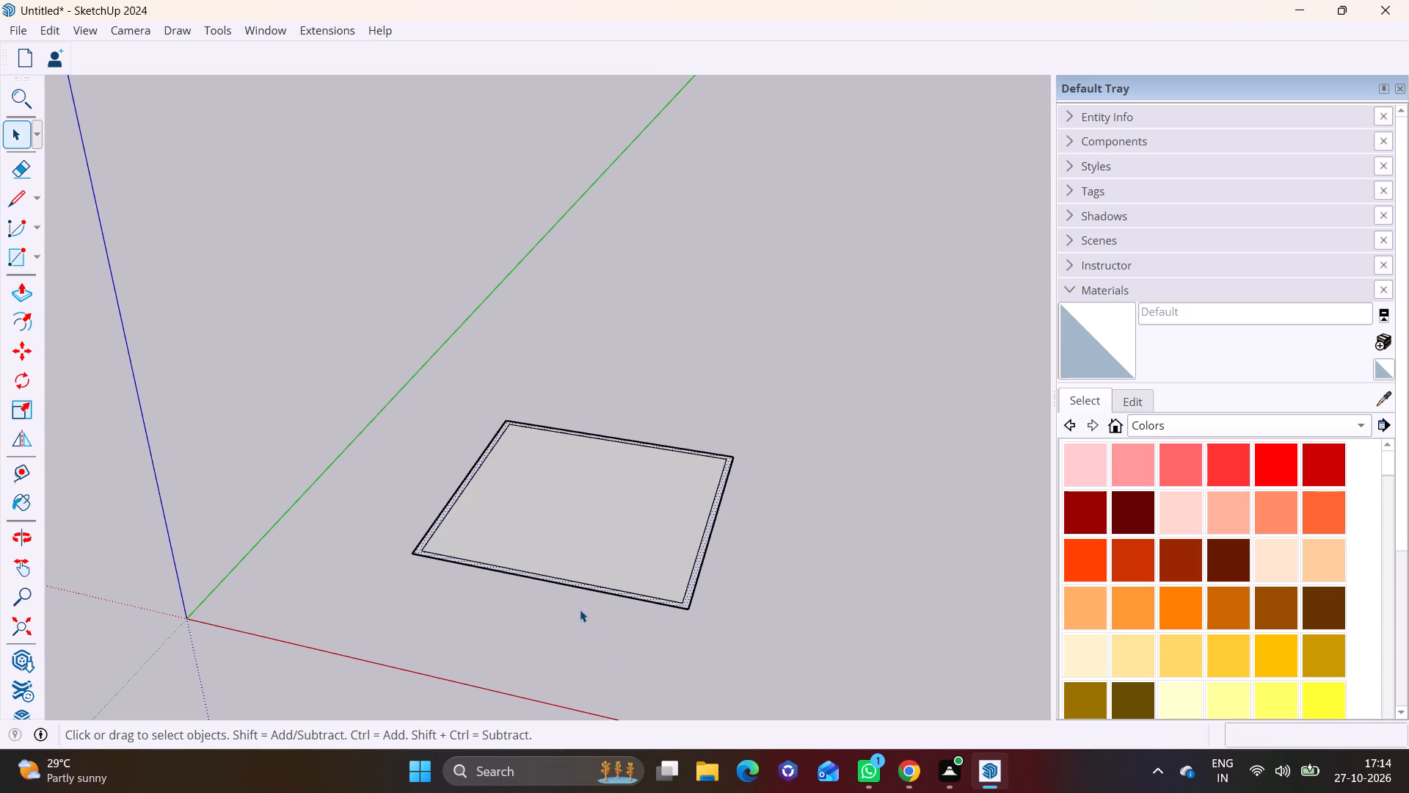
Draw two perpendicular lines between adjacent inner wall edges to box off one front corner, making the second about 6' 9" long.
scroll(580, 605, up, 4)
middle_drag(586, 605, 635, 552)
shift+scroll(627, 565, up, 1)
middle_drag(589, 583, 622, 510)
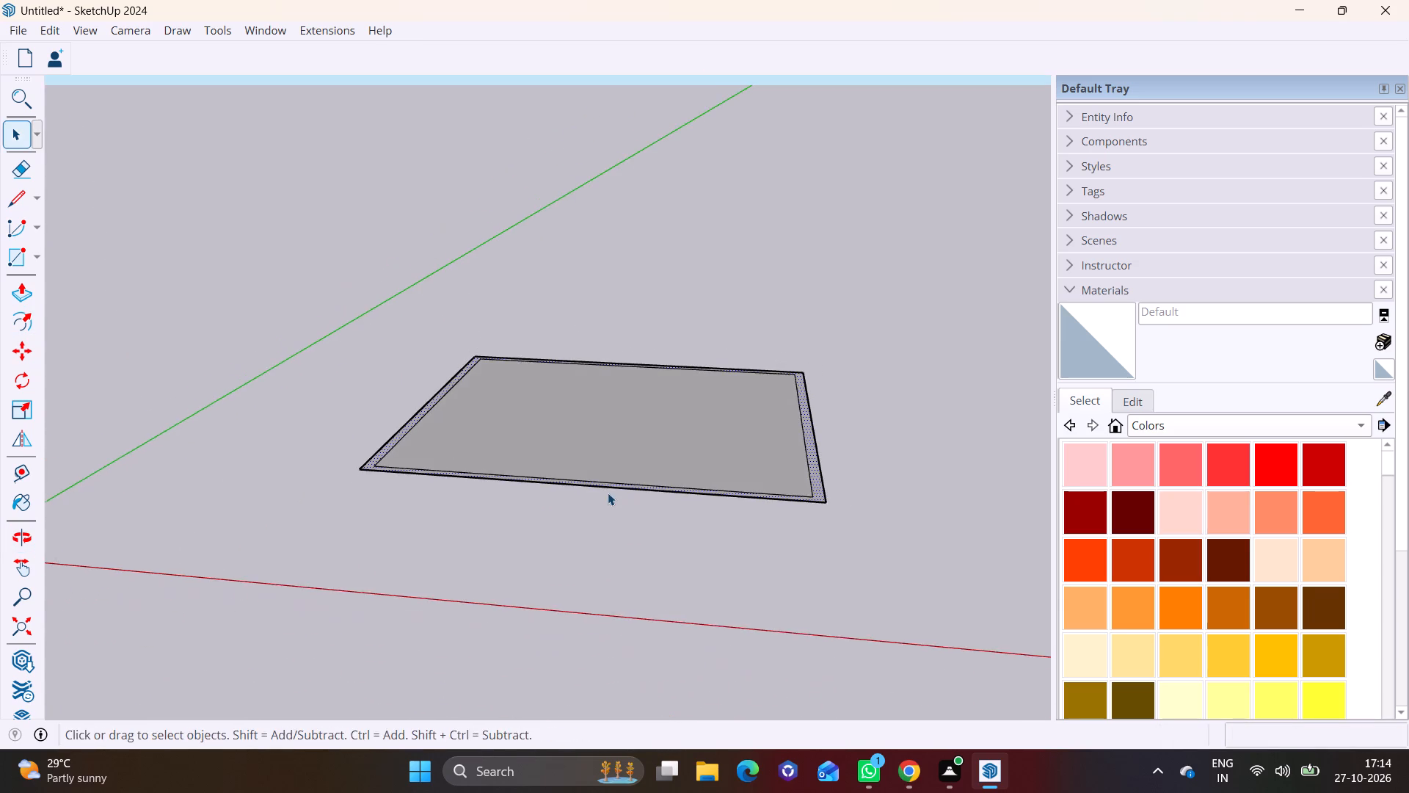
scroll(608, 493, up, 2)
middle_drag(597, 537, 659, 723)
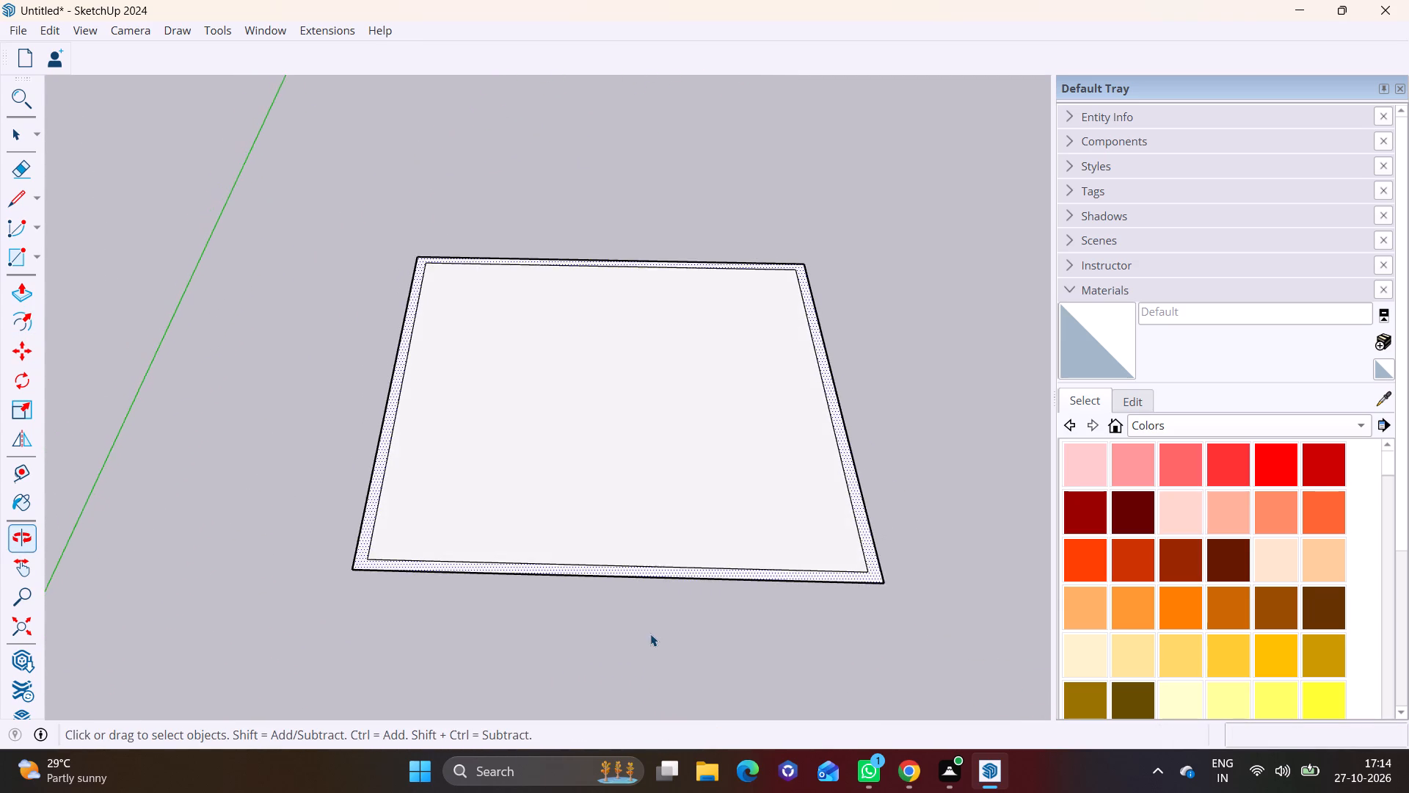
scroll(655, 618, up, 3)
shift+middle_drag(649, 609, 517, 656)
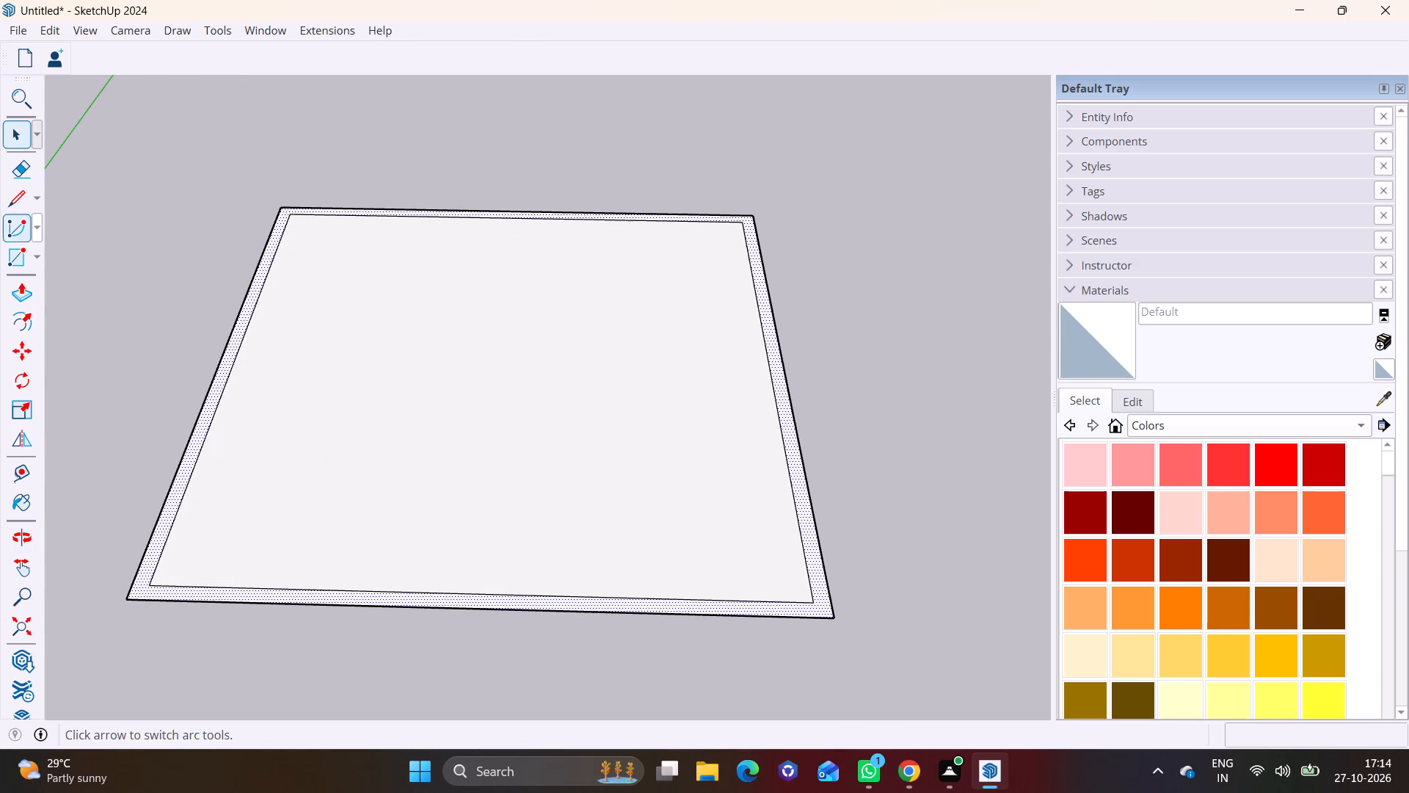
click(18, 202)
click(790, 483)
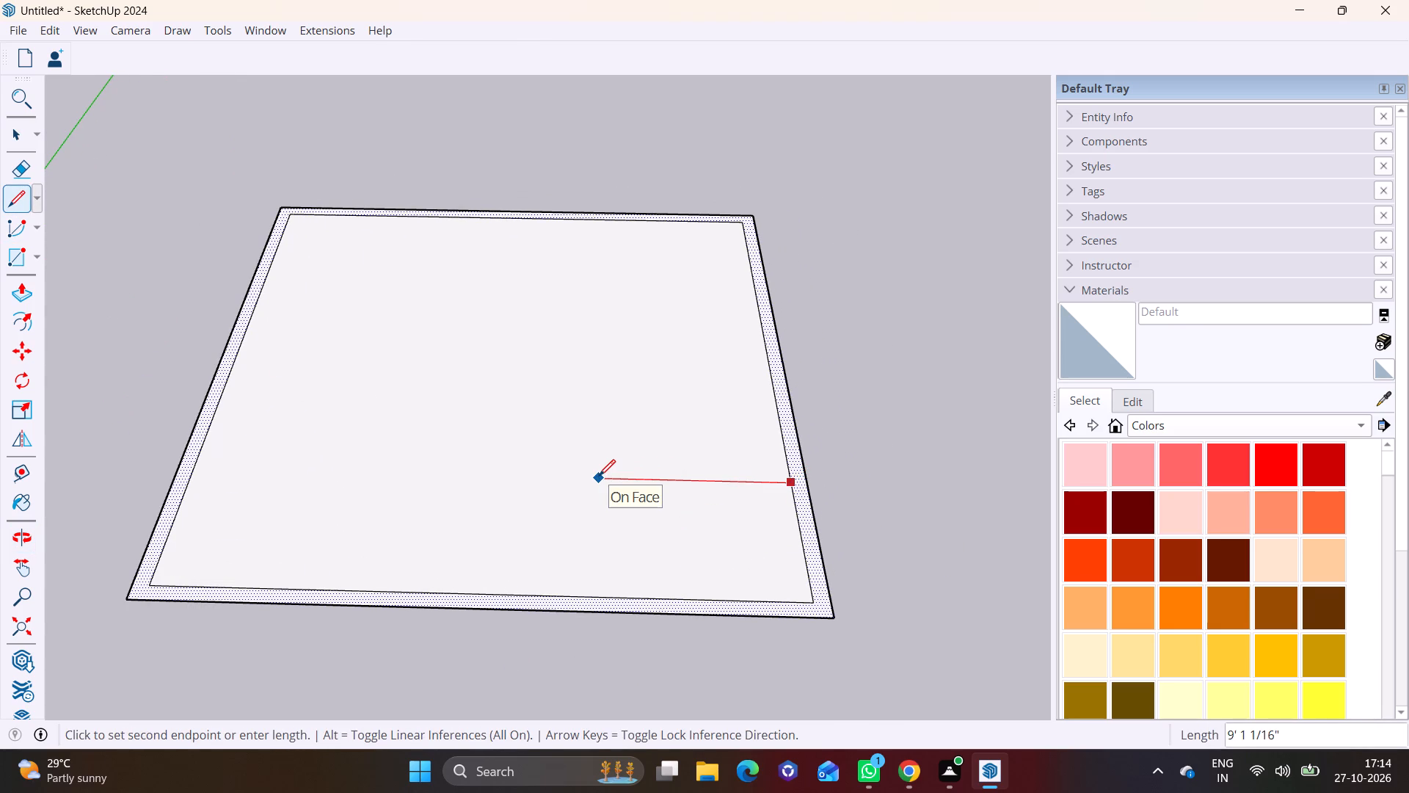
click(589, 474)
click(578, 594)
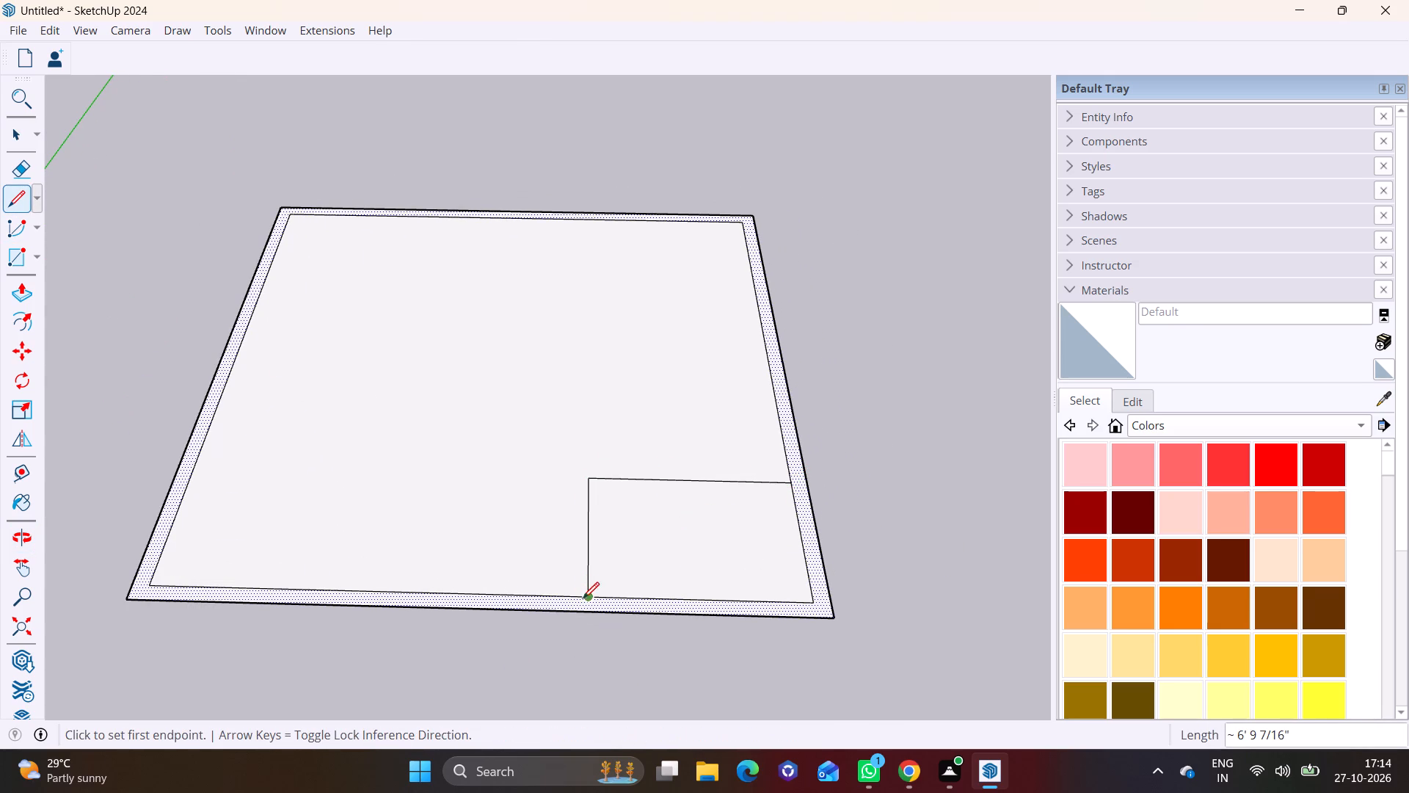
Extend both ends of the corner outline across the wall band with 9" lines to the outer edges.
scroll(586, 597, up, 2)
click(586, 596)
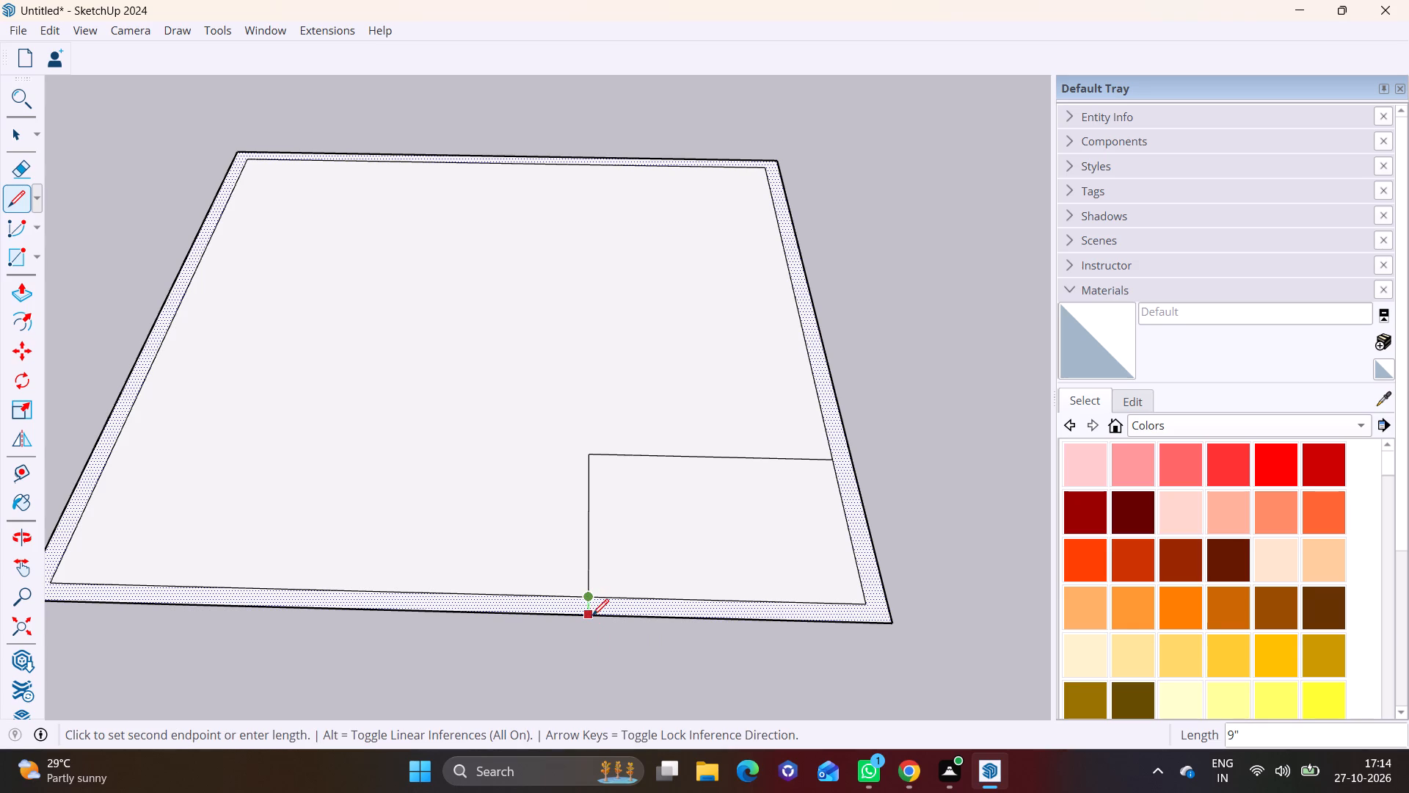
click(592, 614)
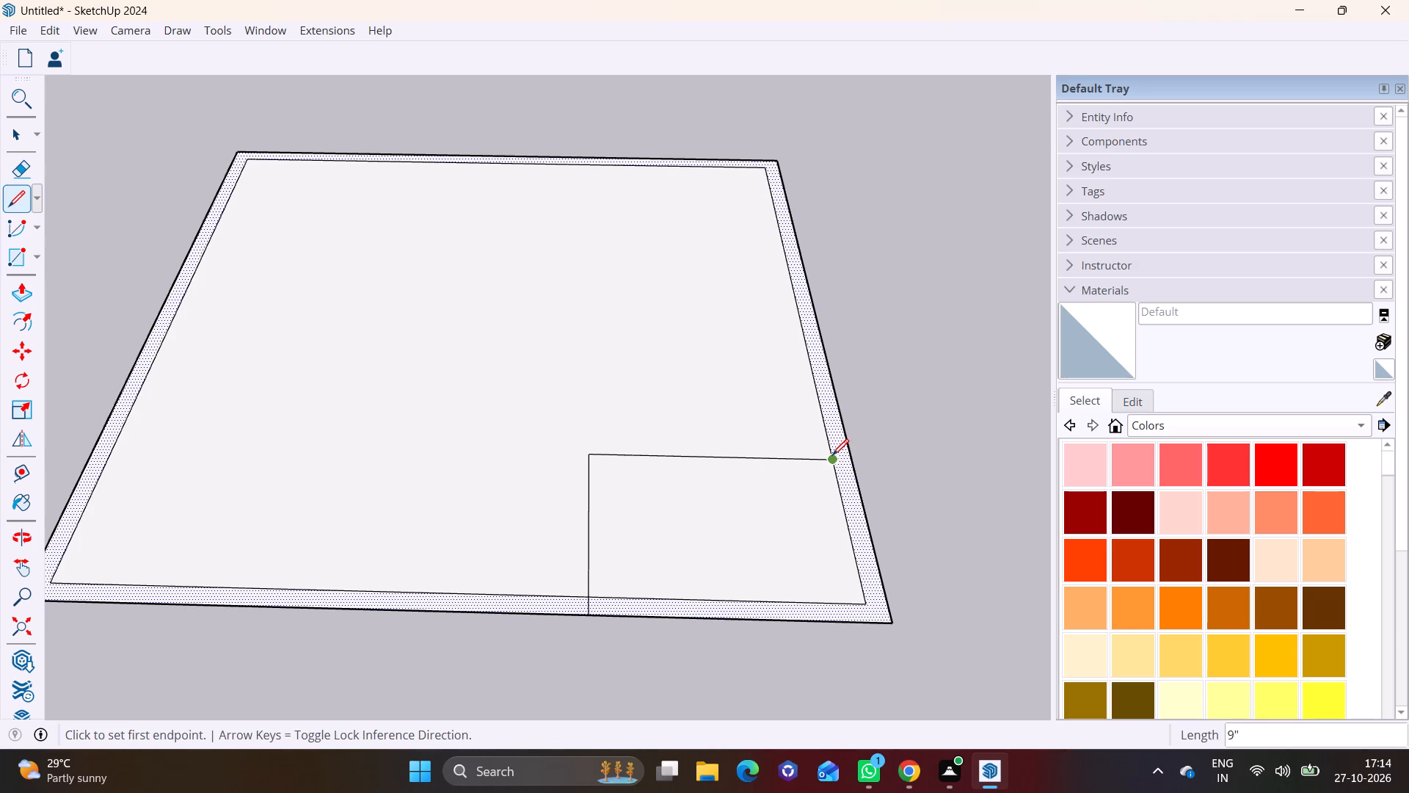
click(832, 455)
click(851, 455)
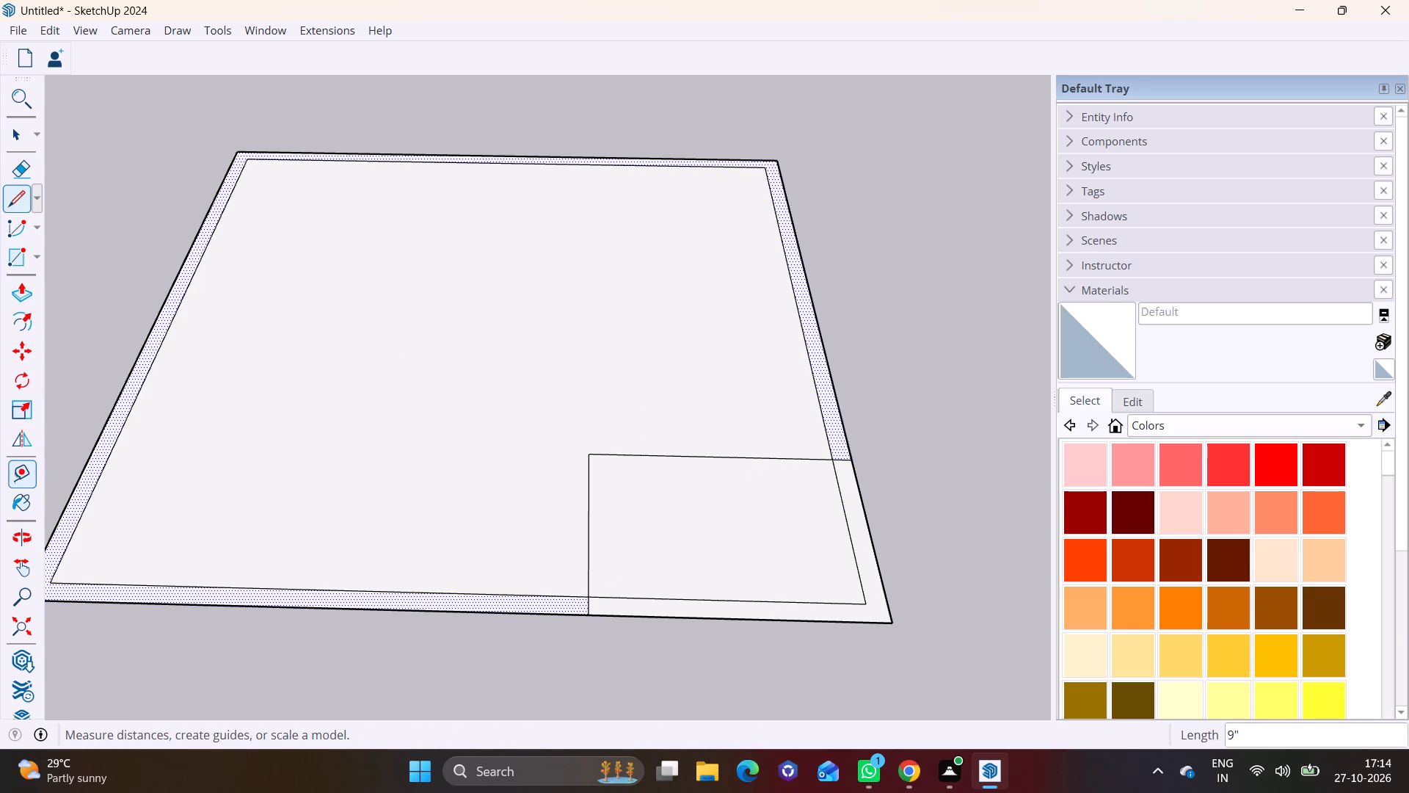
Place two guides parallel to the corner outline, each offset 9" toward the main room.
click(23, 475)
click(644, 457)
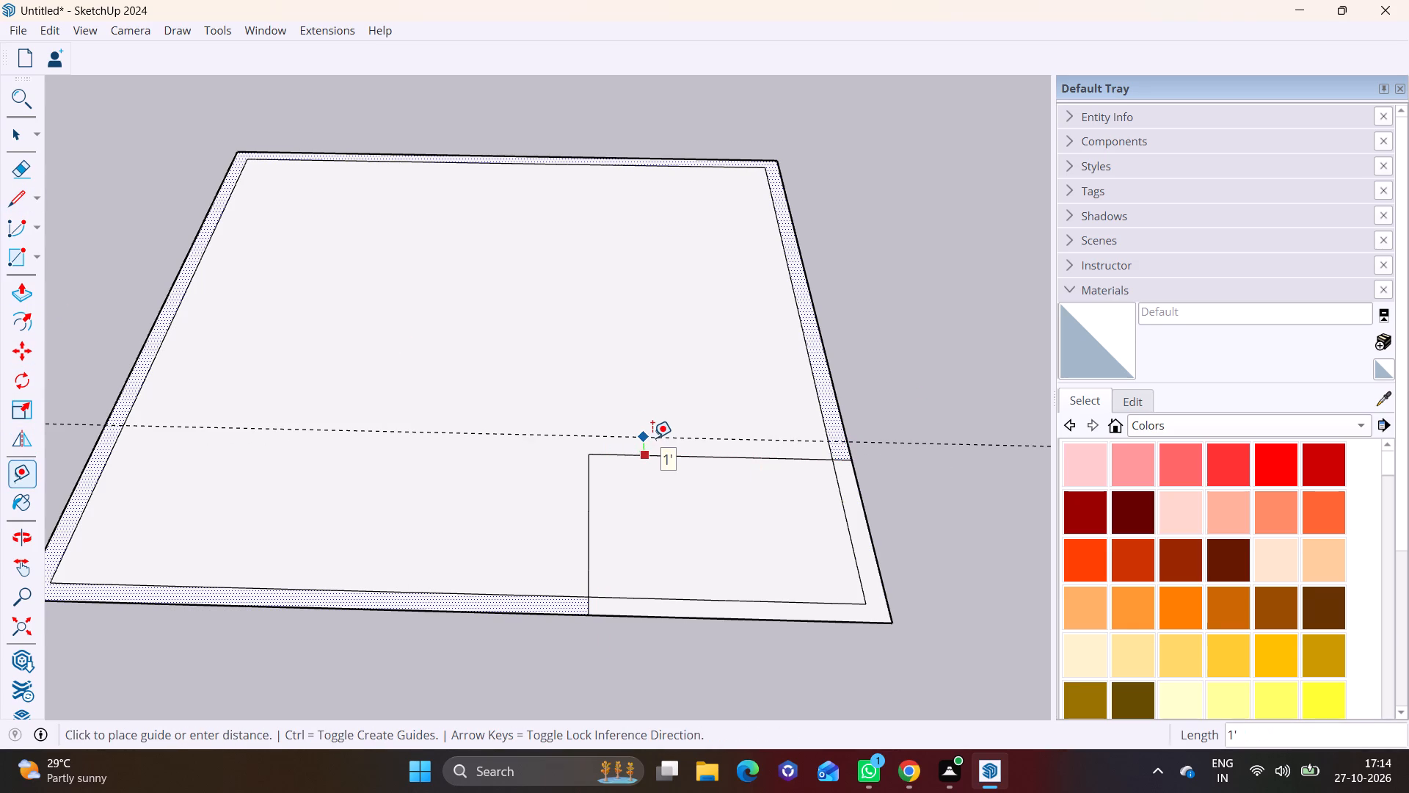
text(9")
key(Return)
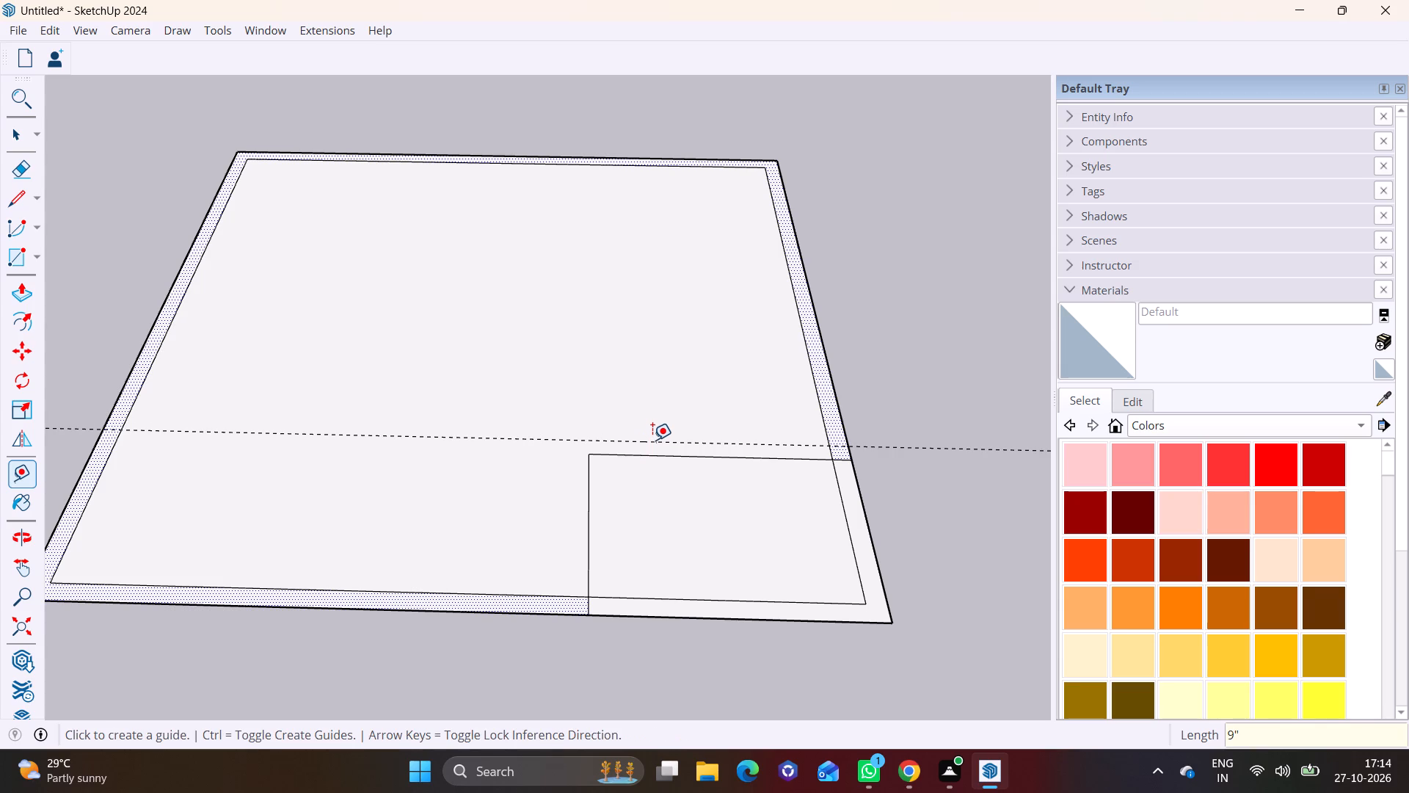
click(589, 508)
text(9")
key(Return)
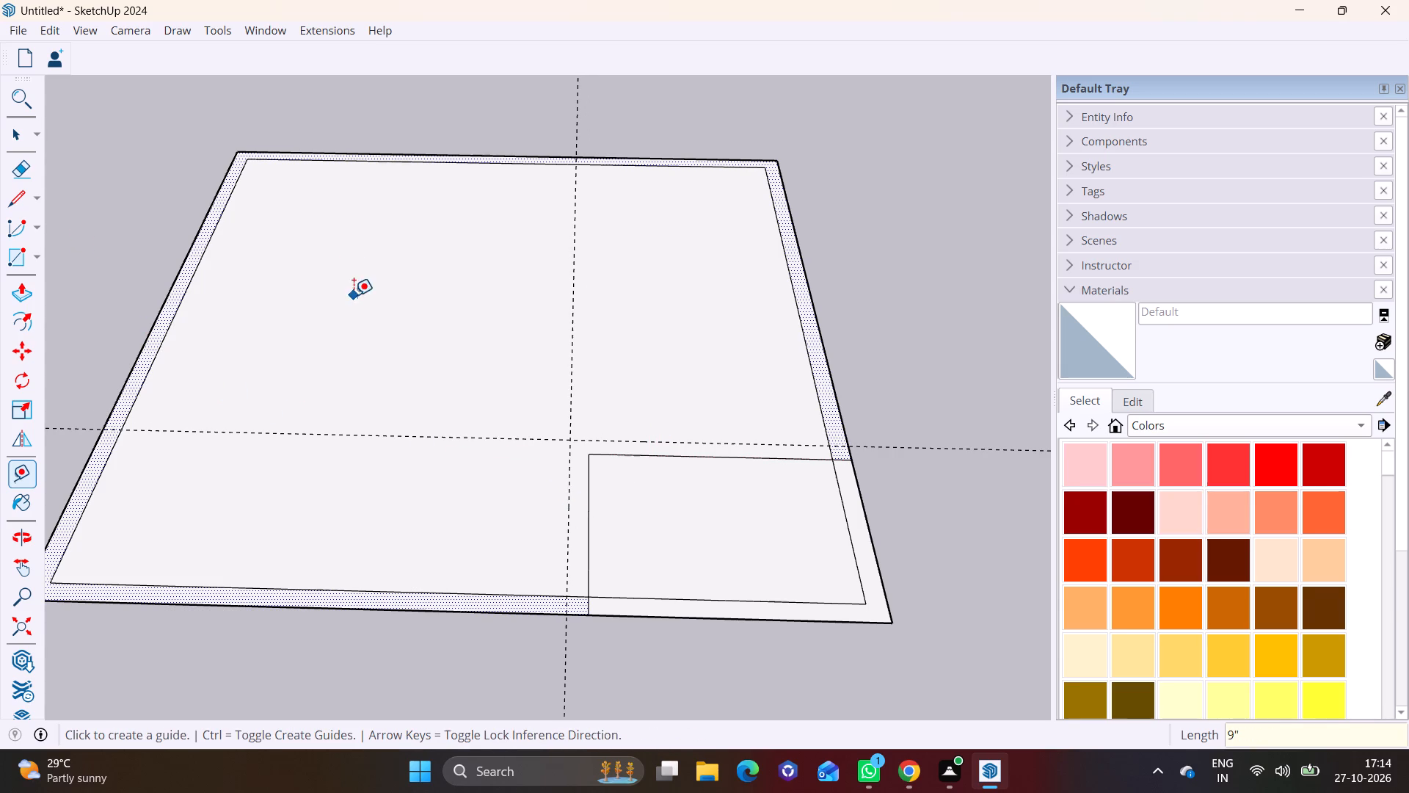
Trace lines along the two guides from inner wall edge to inner wall edge, completing the recess wall's thickness.
click(10, 198)
click(567, 594)
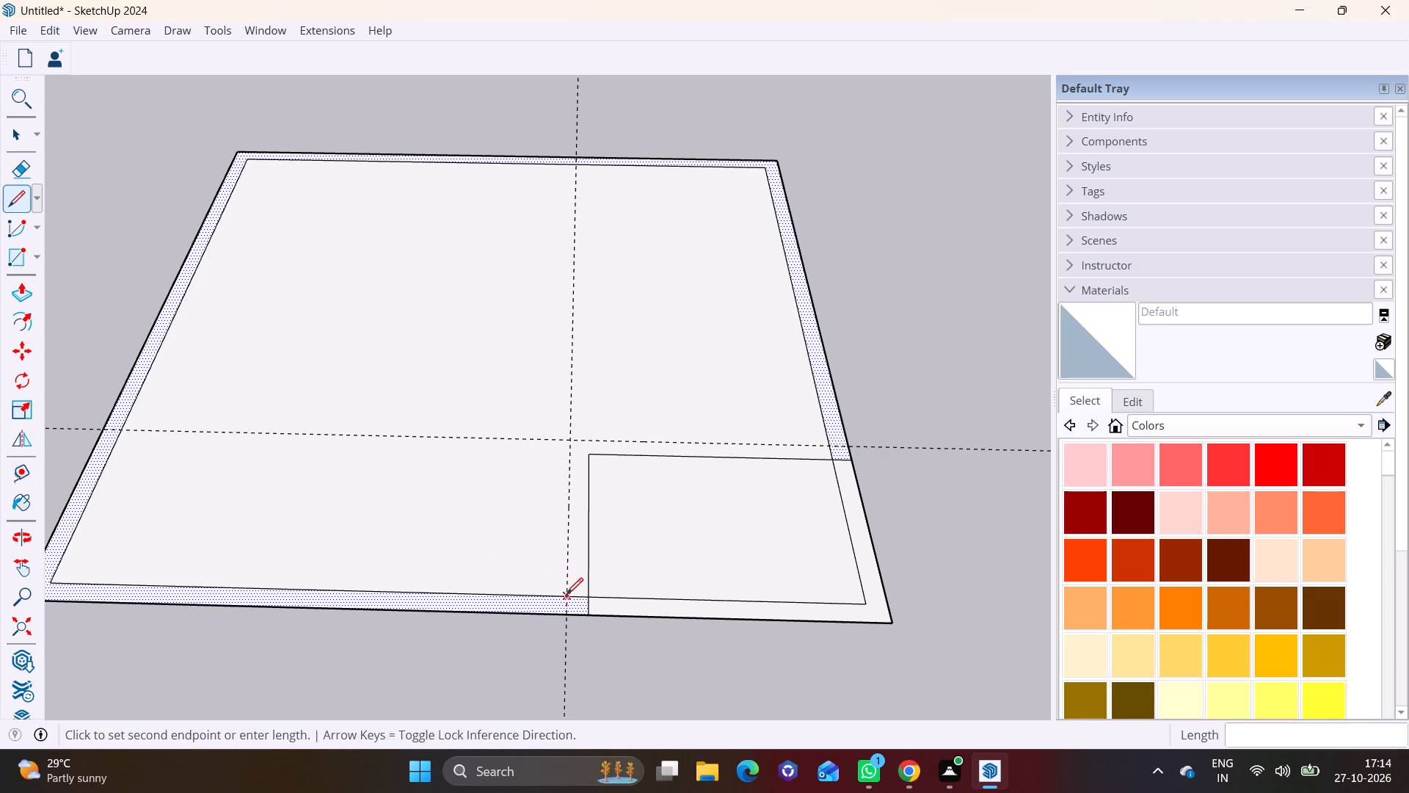
click(574, 441)
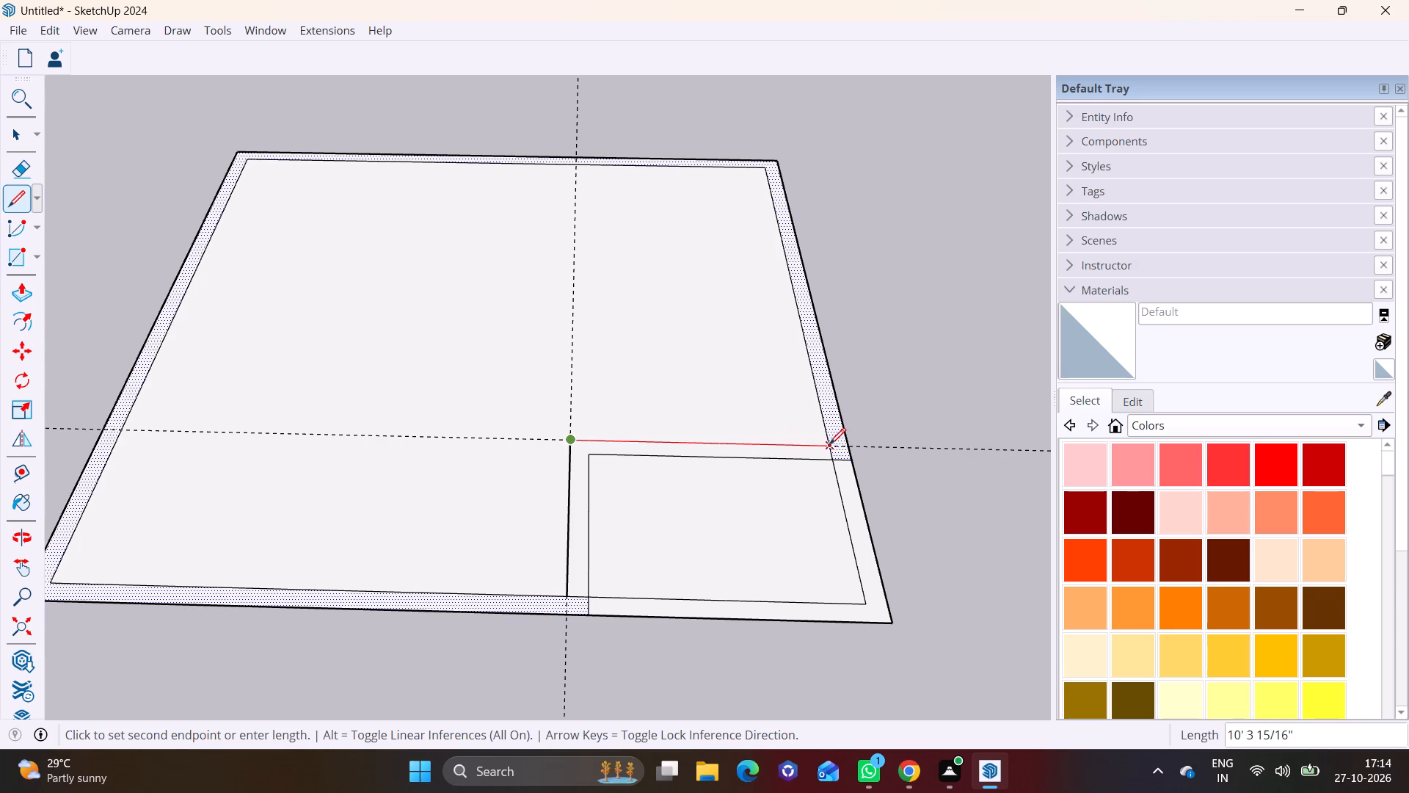
click(831, 444)
key(space)
click(908, 424)
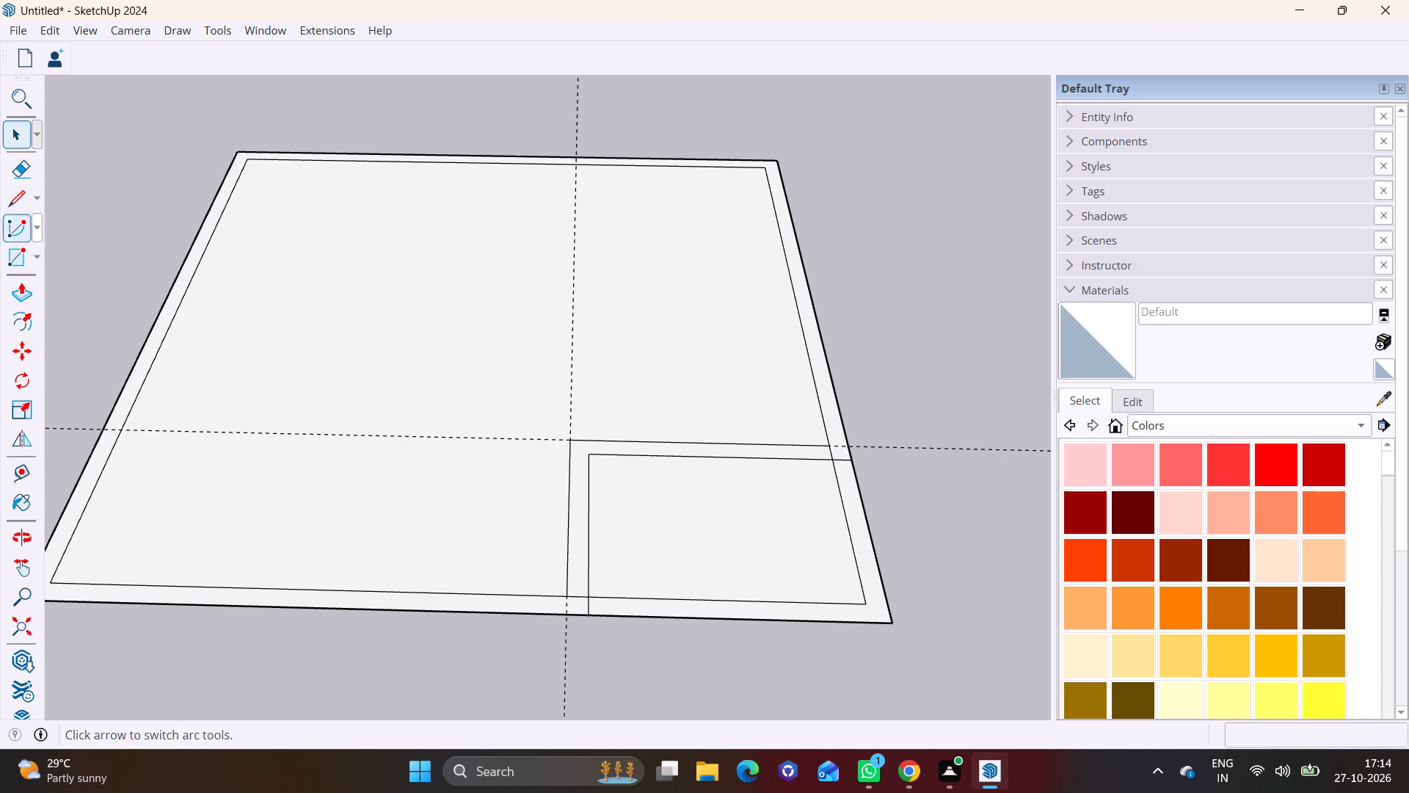
Erase both construction guides.
click(15, 158)
drag(481, 415, 491, 501)
drag(520, 376, 614, 375)
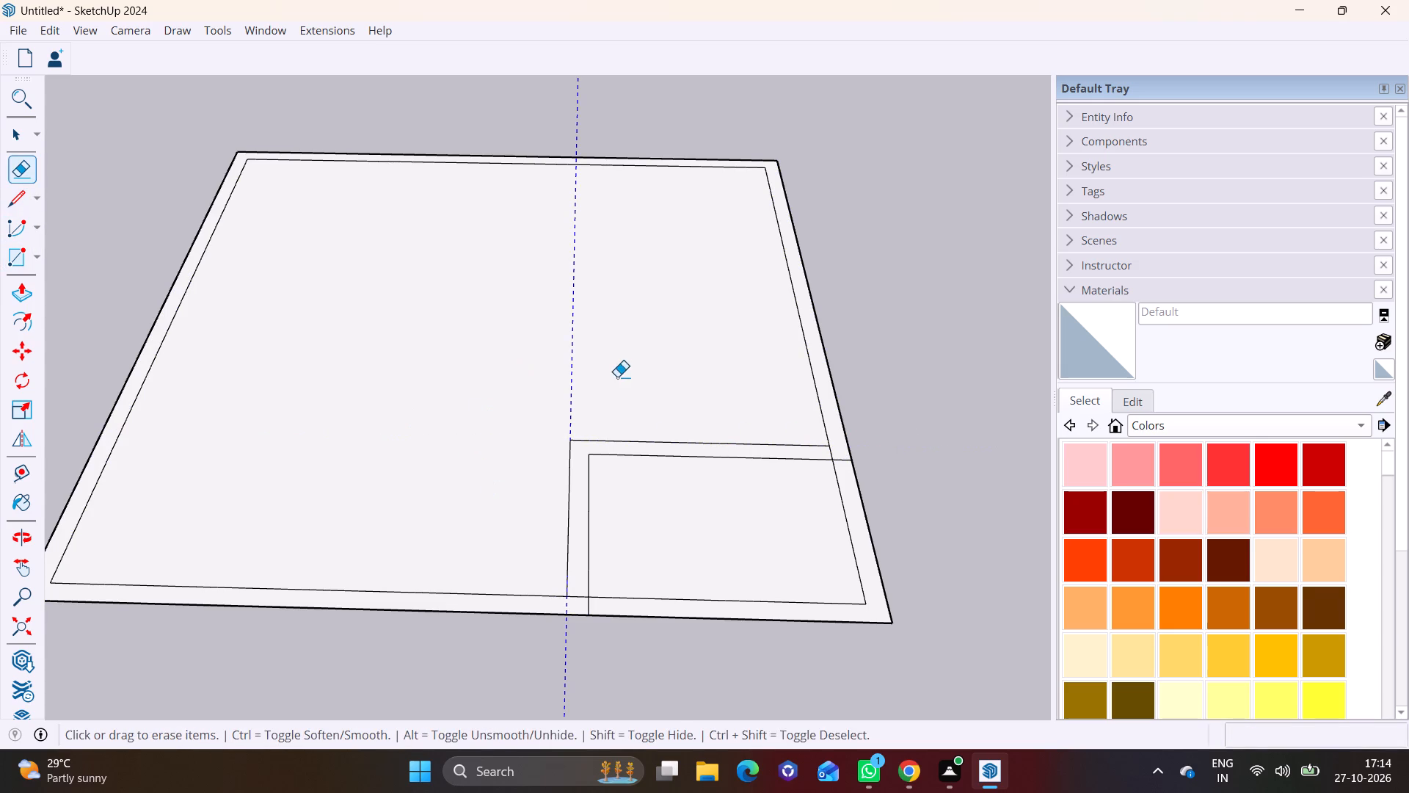
Erase the two short edges where the recess walls meet the perimeter wall so the bands merge.
scroll(512, 551, down, 4)
shift+middle_drag(514, 566, 627, 612)
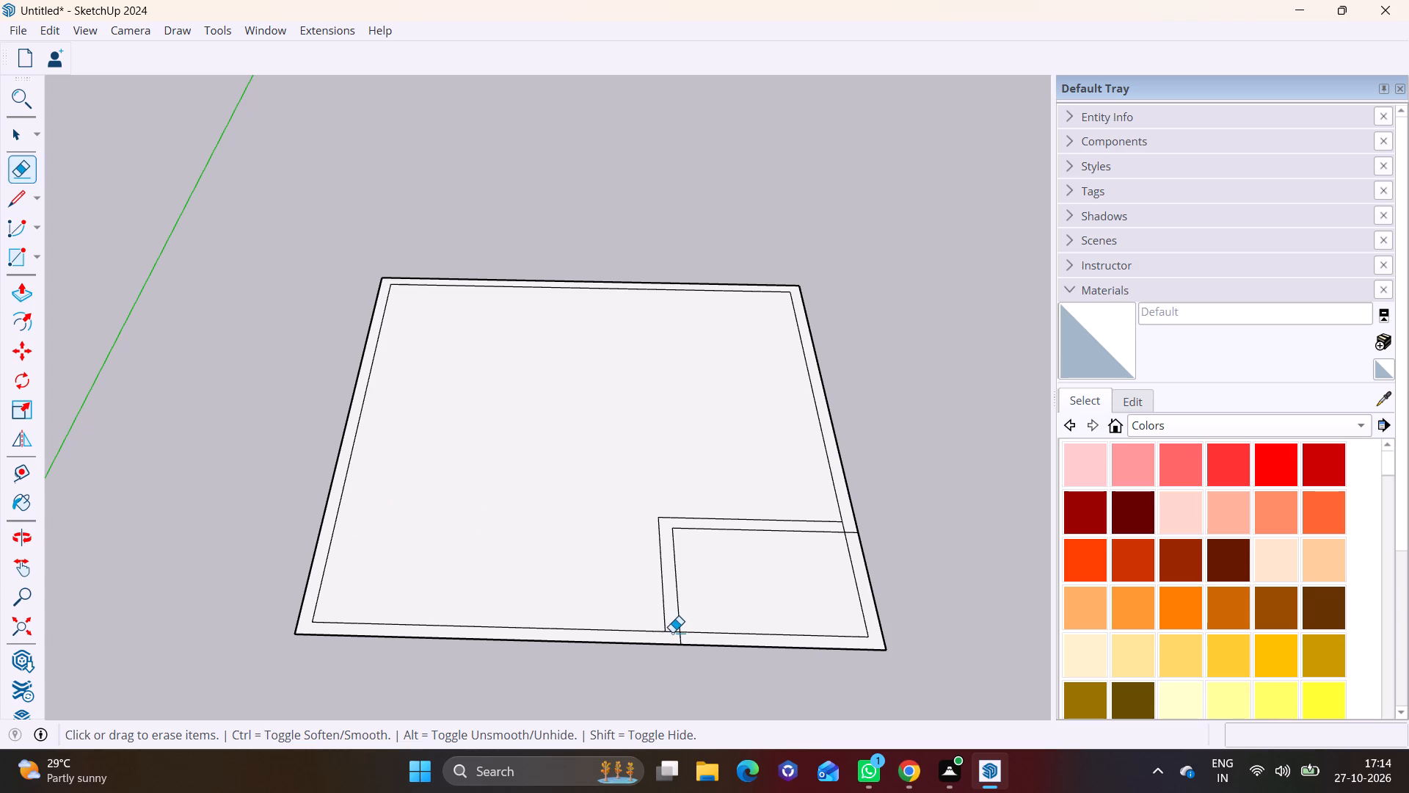
click(672, 631)
click(843, 527)
Push/Pull the L-shaped room's wall band up 10', leaving the boxed-off corner flat.
scroll(333, 531, down, 1)
shift+middle_drag(342, 543, 189, 527)
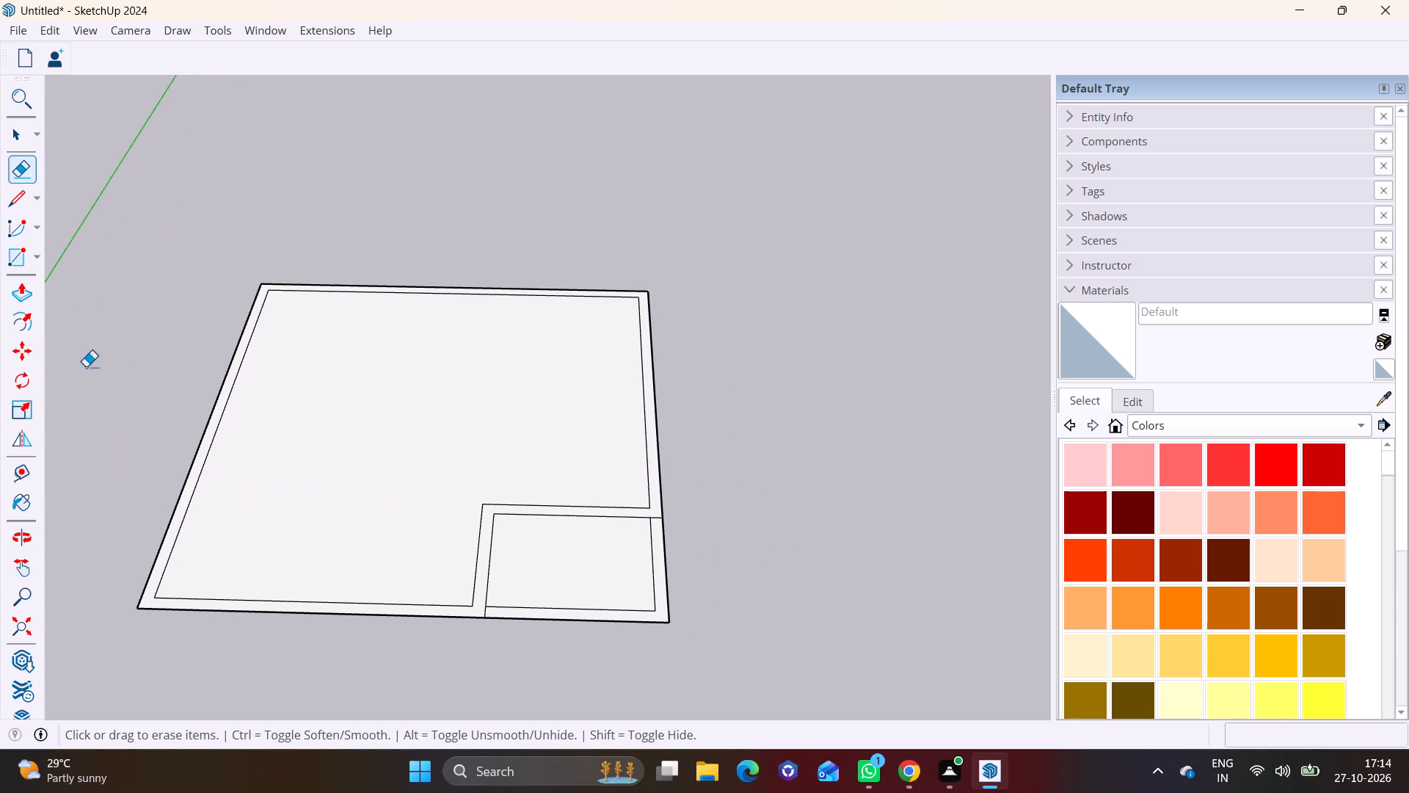
key(space)
click(7, 137)
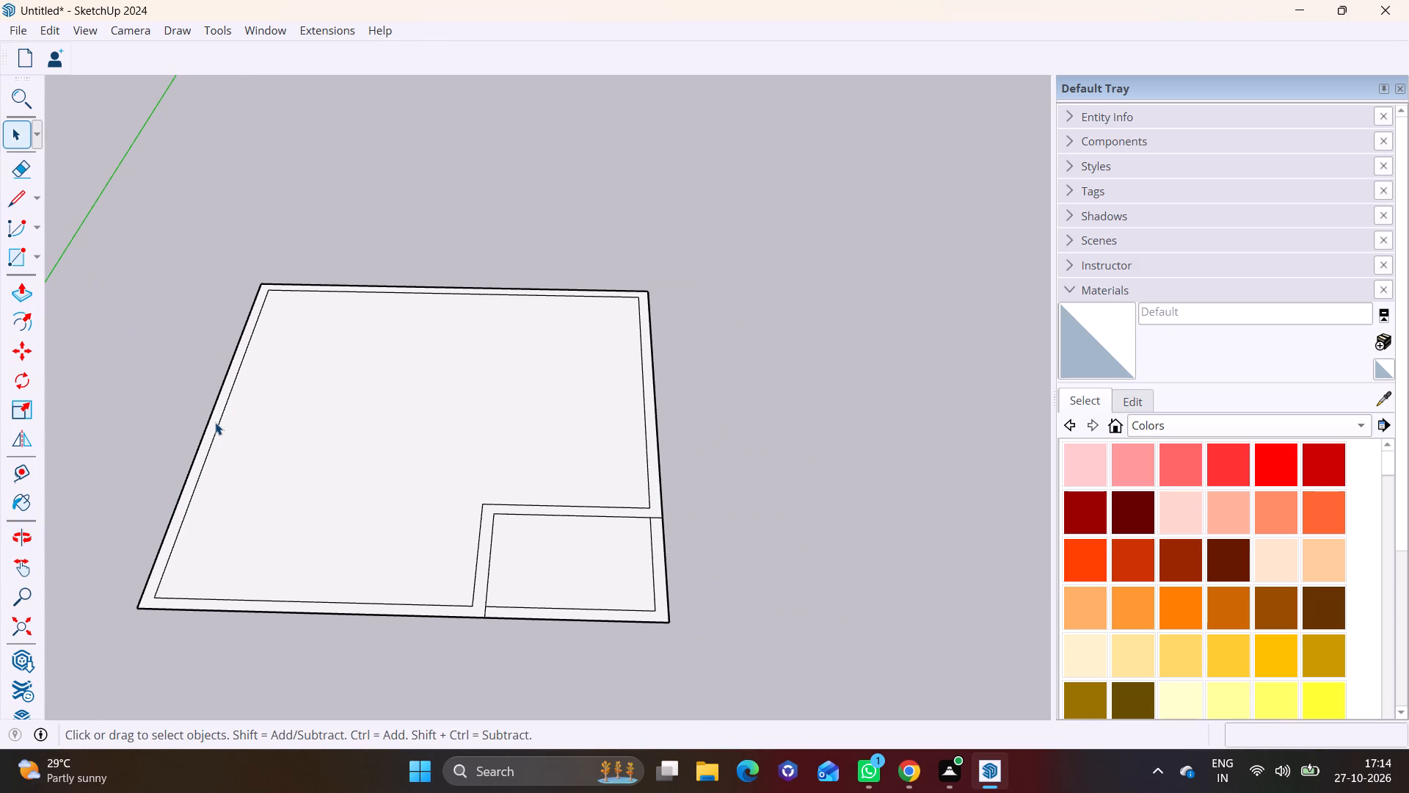
click(215, 422)
scroll(216, 423, up, 2)
click(24, 293)
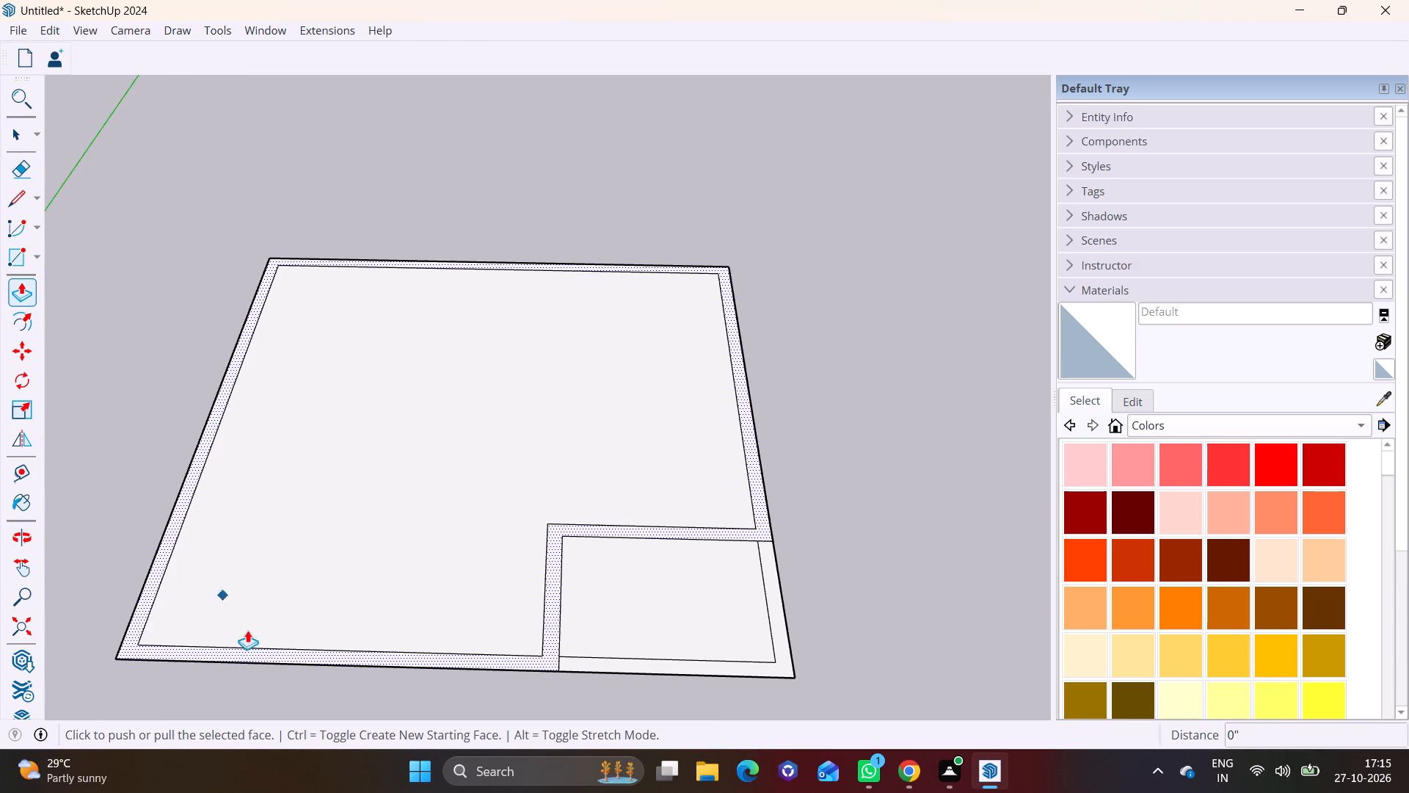
click(280, 659)
scroll(295, 554, down, 3)
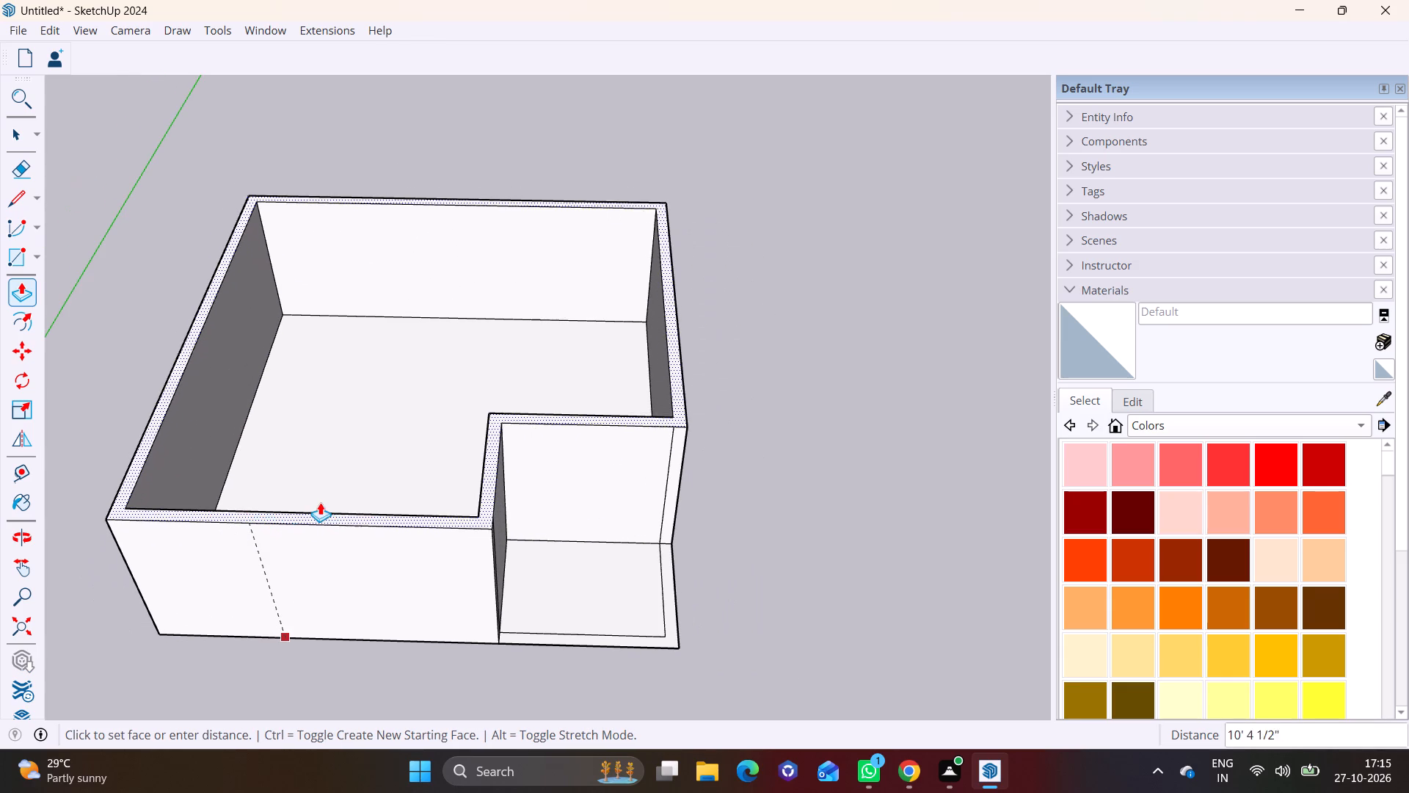
text(10')
key(Return)
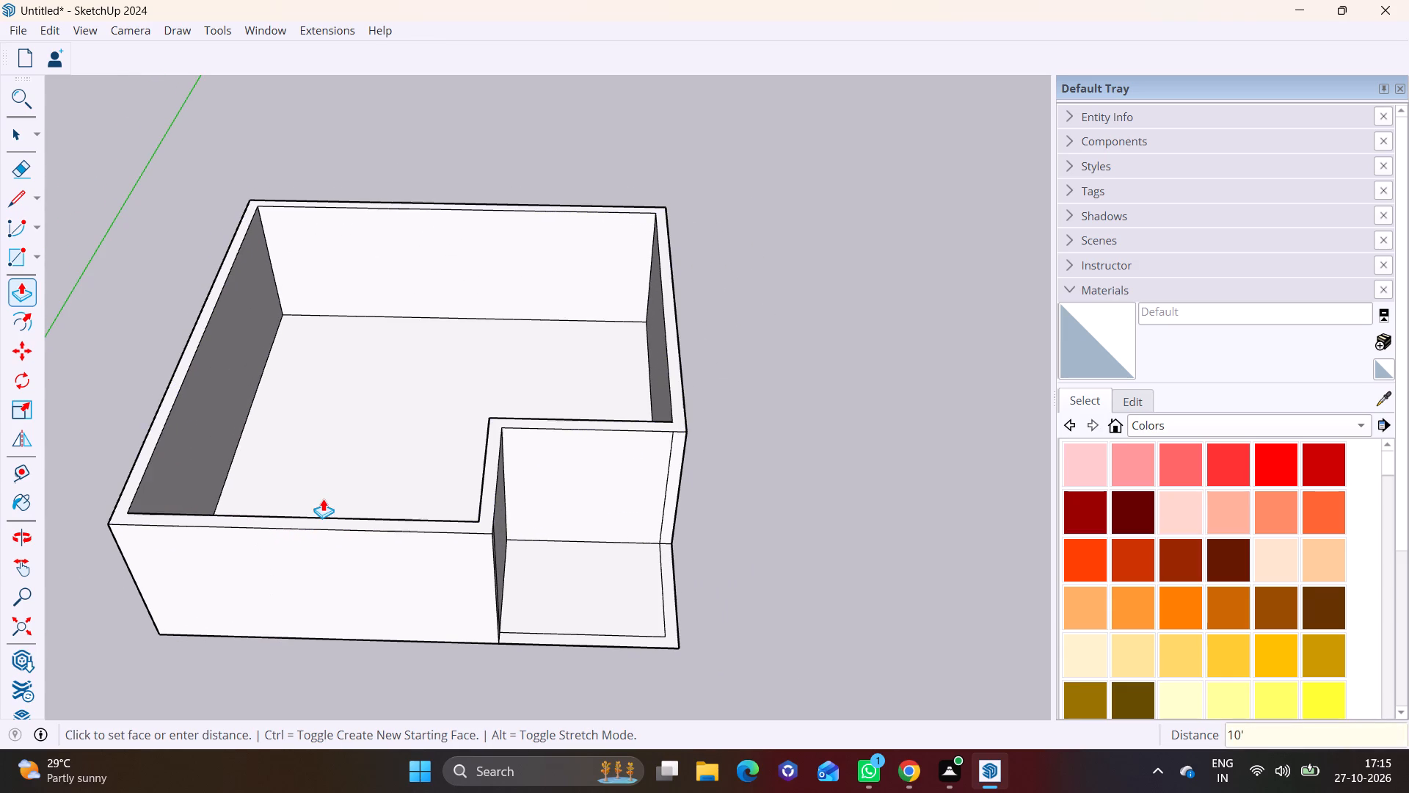
key(space)
click(808, 565)
scroll(687, 546, down, 6)
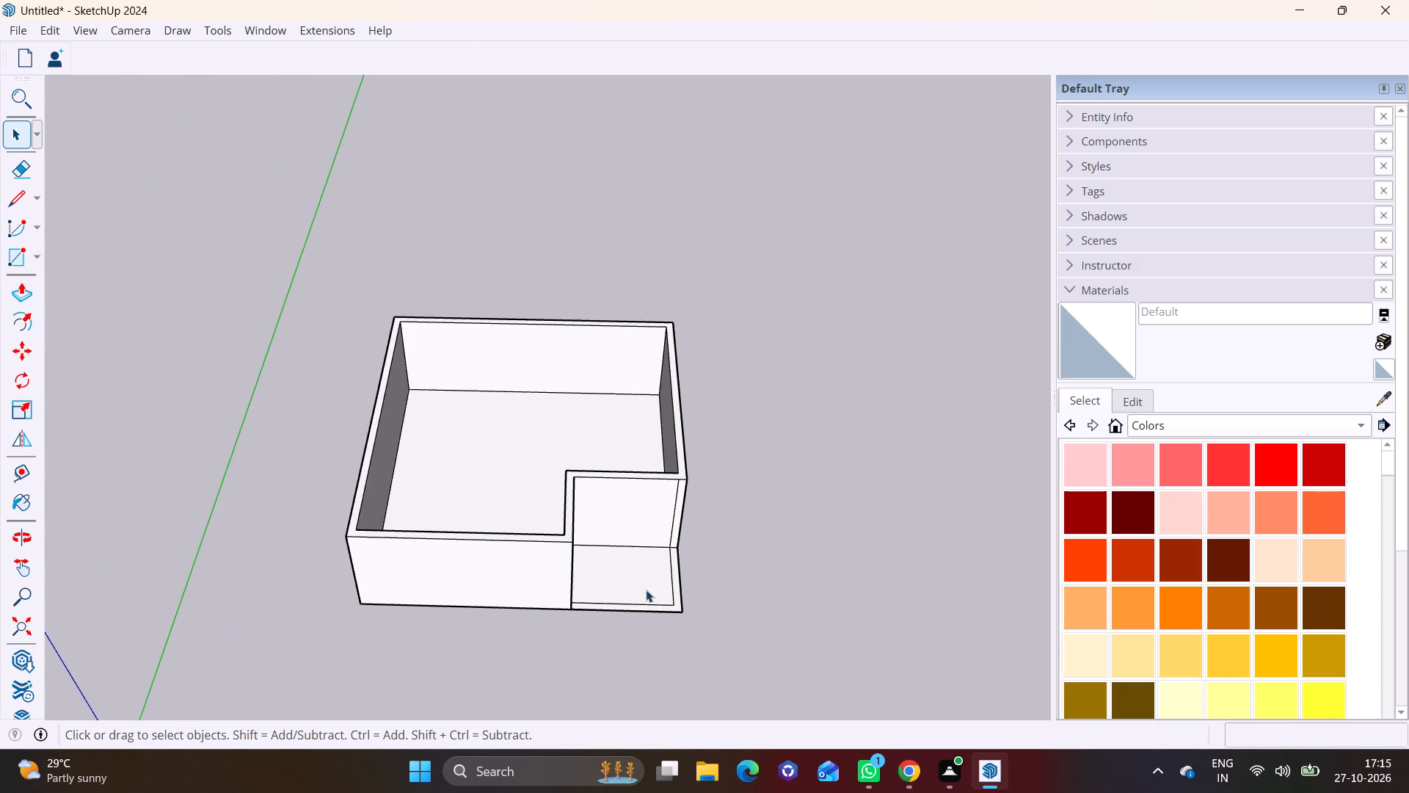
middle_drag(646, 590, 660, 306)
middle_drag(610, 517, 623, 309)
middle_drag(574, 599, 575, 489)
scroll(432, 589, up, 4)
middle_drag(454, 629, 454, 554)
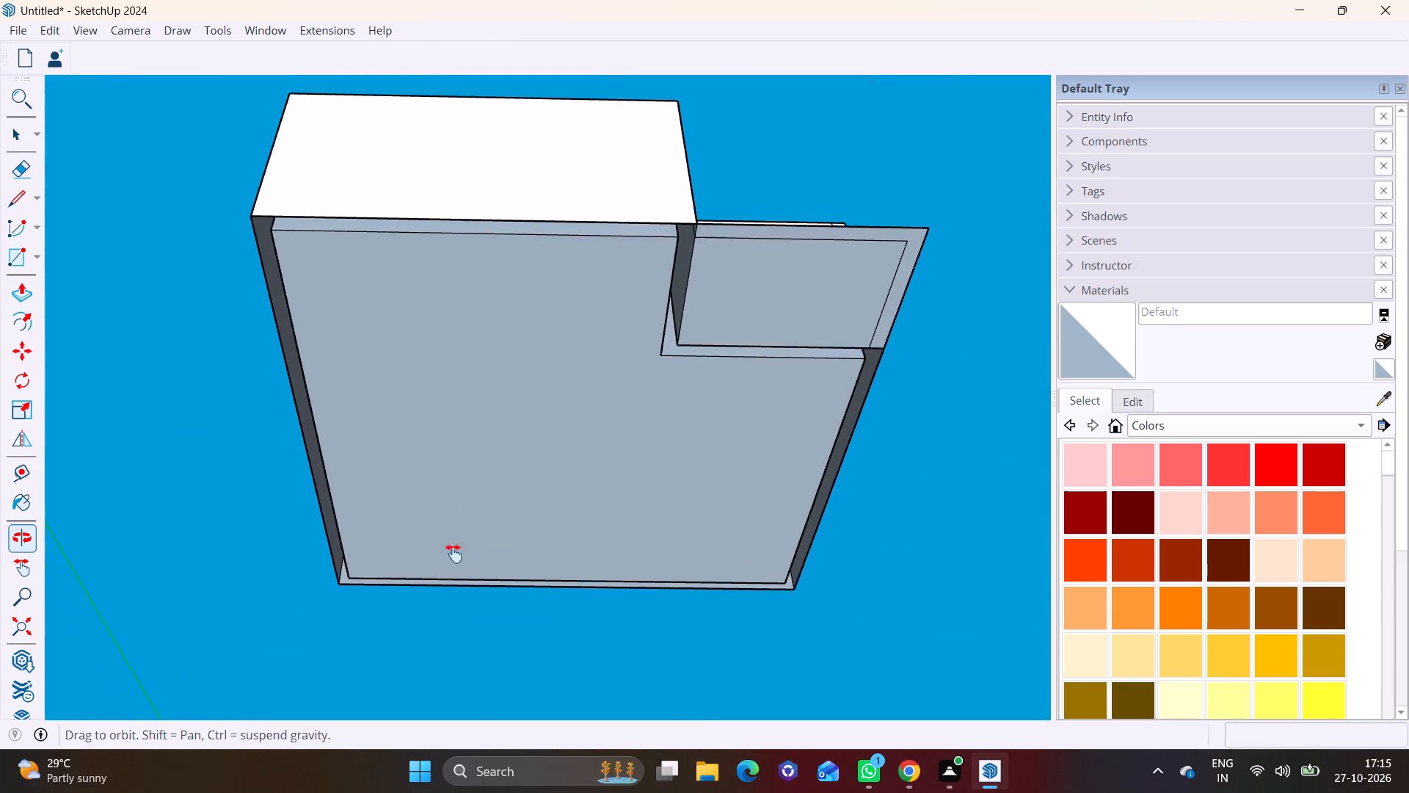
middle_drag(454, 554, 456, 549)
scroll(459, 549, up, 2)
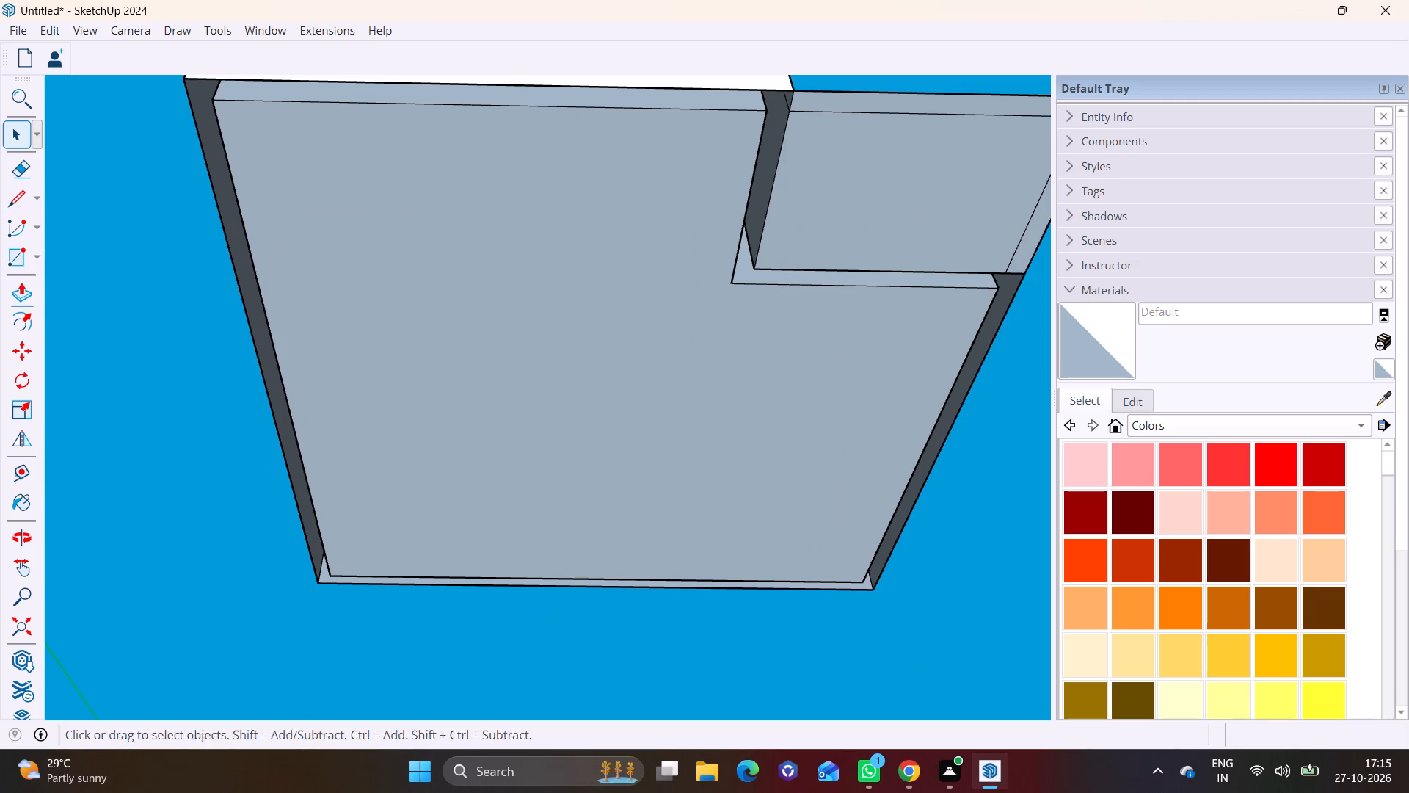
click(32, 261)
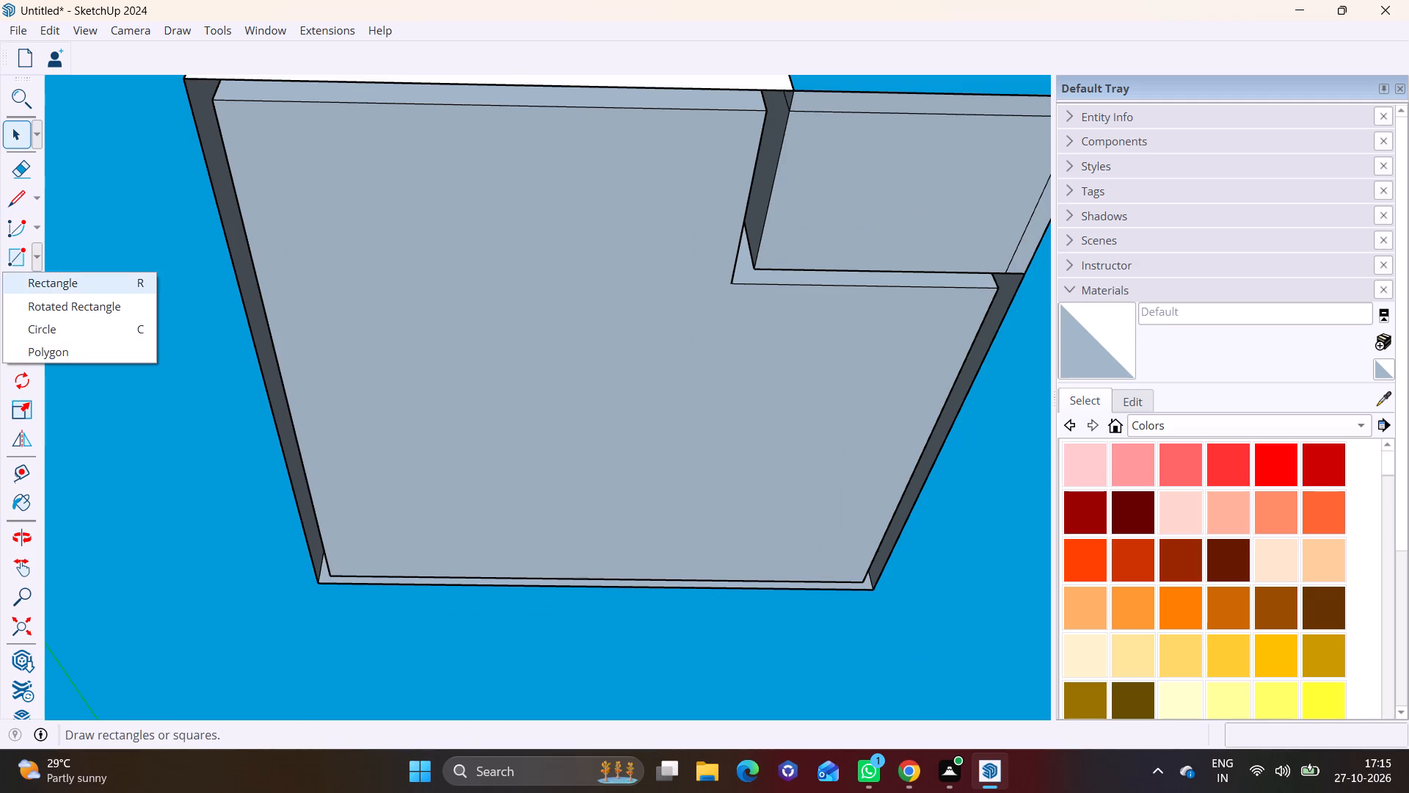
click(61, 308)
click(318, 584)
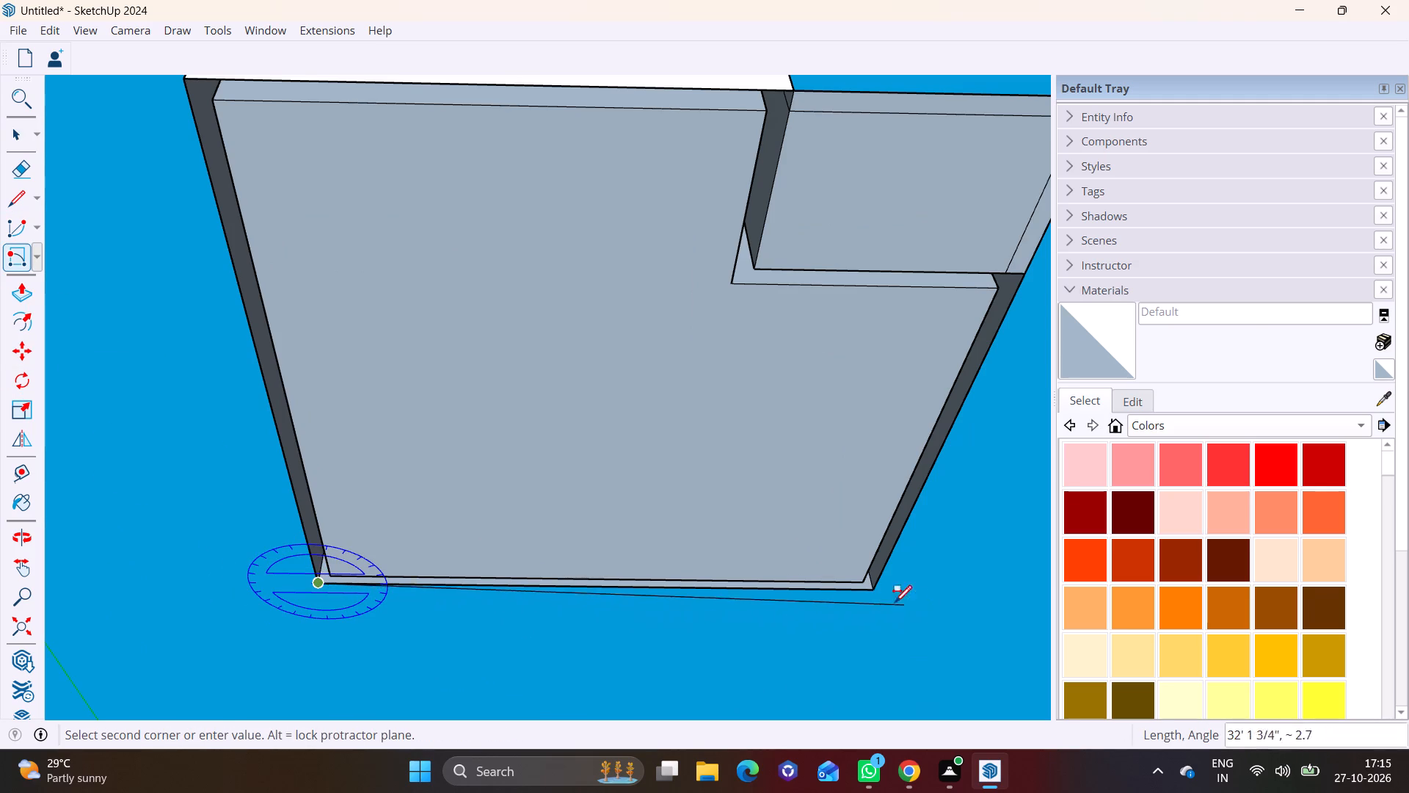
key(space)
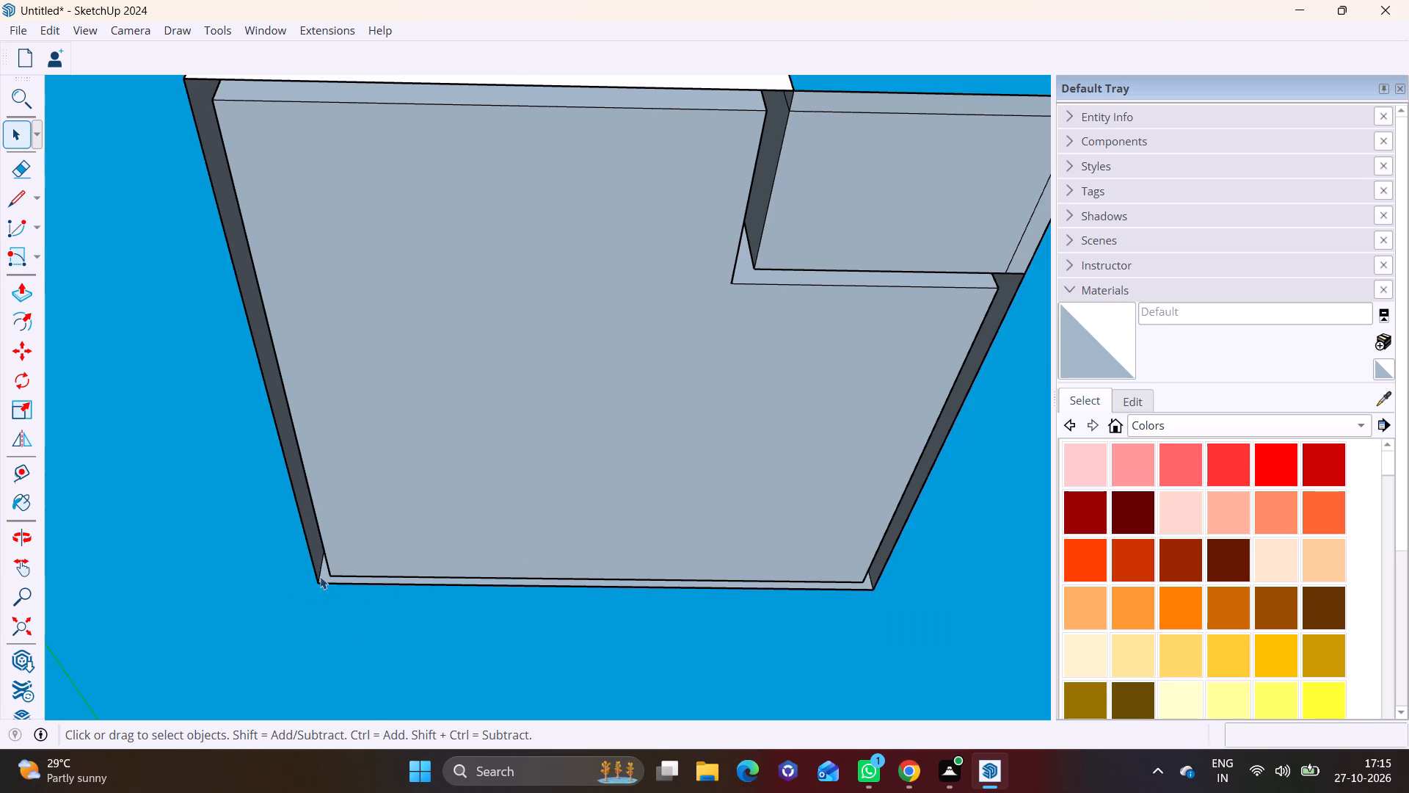
Draw a 30' by 1' rotated rectangle hanging vertically below the house's back bottom edge, from corner to corner.
click(34, 264)
click(37, 303)
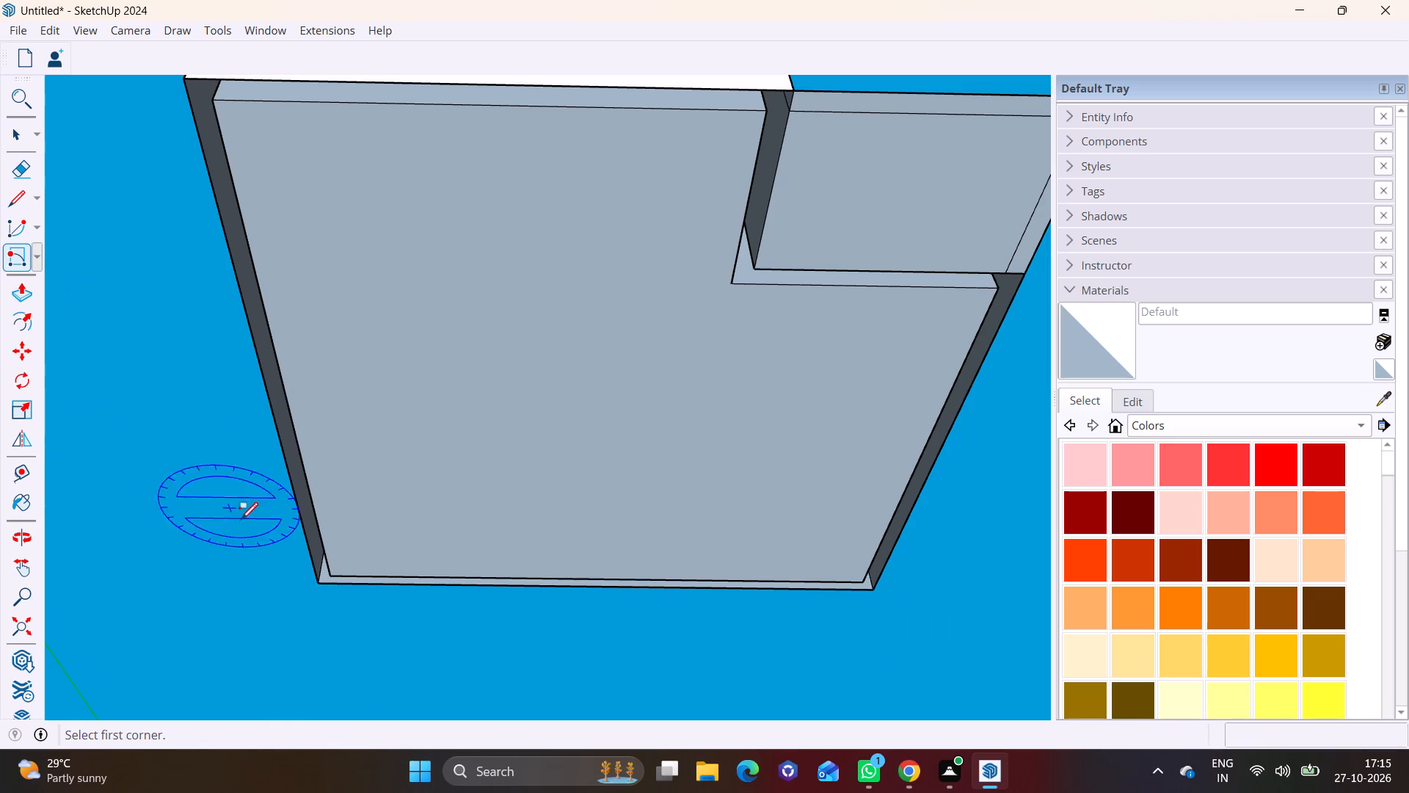
scroll(319, 579, up, 7)
click(318, 589)
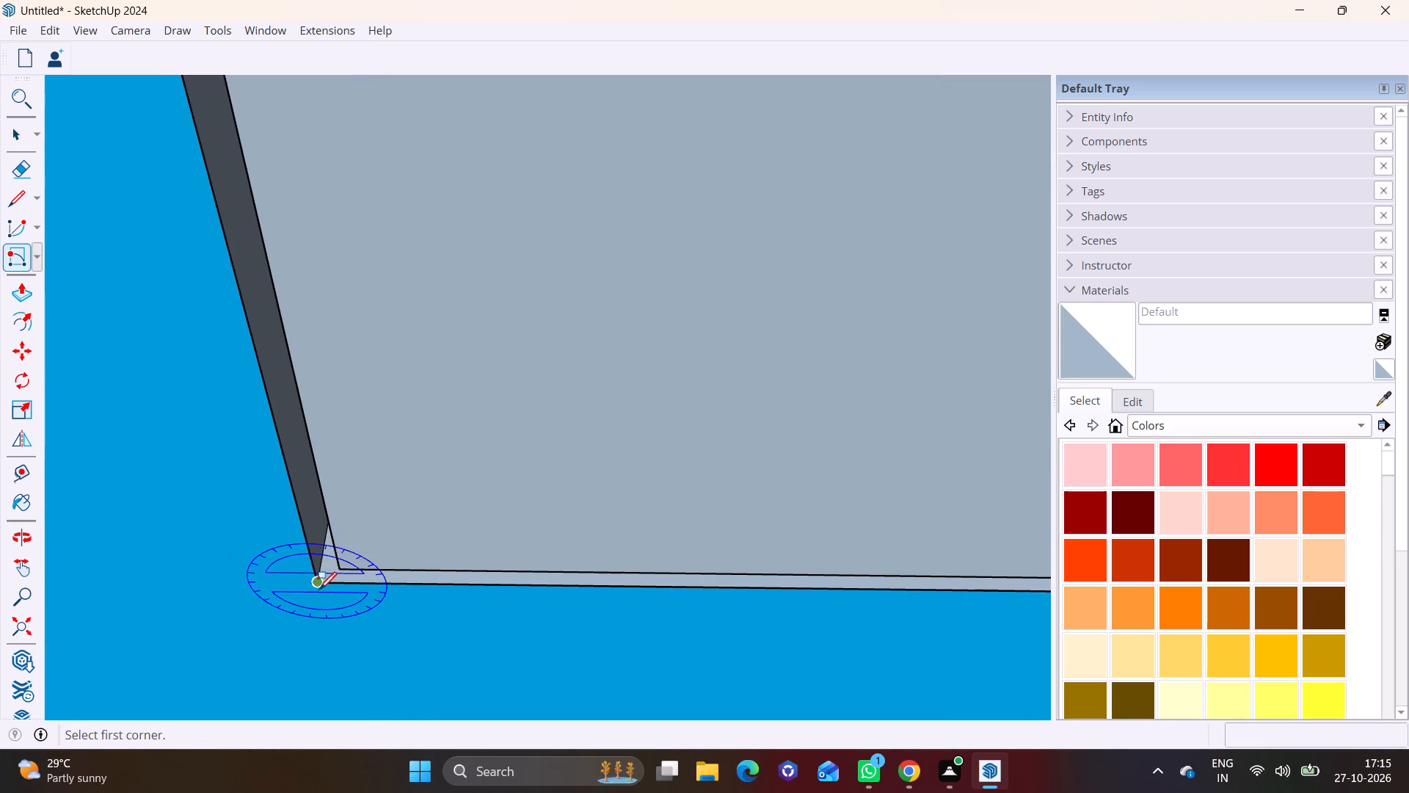
scroll(444, 643, down, 6)
shift+middle_drag(617, 638, 291, 602)
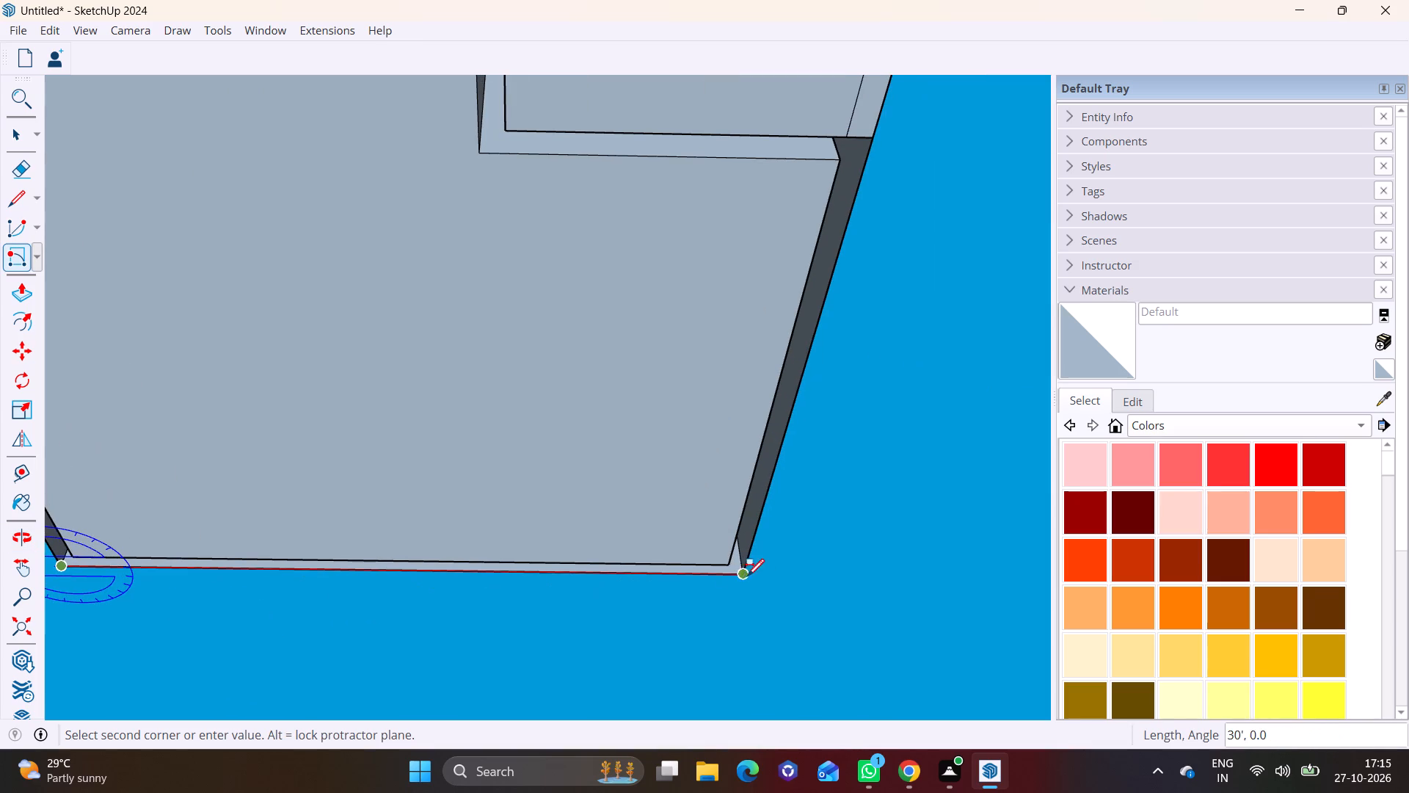
click(742, 575)
scroll(707, 635, down, 1)
middle_drag(707, 635, 857, 731)
scroll(707, 635, down, 1)
scroll(591, 601, down, 3)
middle_drag(524, 590, 628, 645)
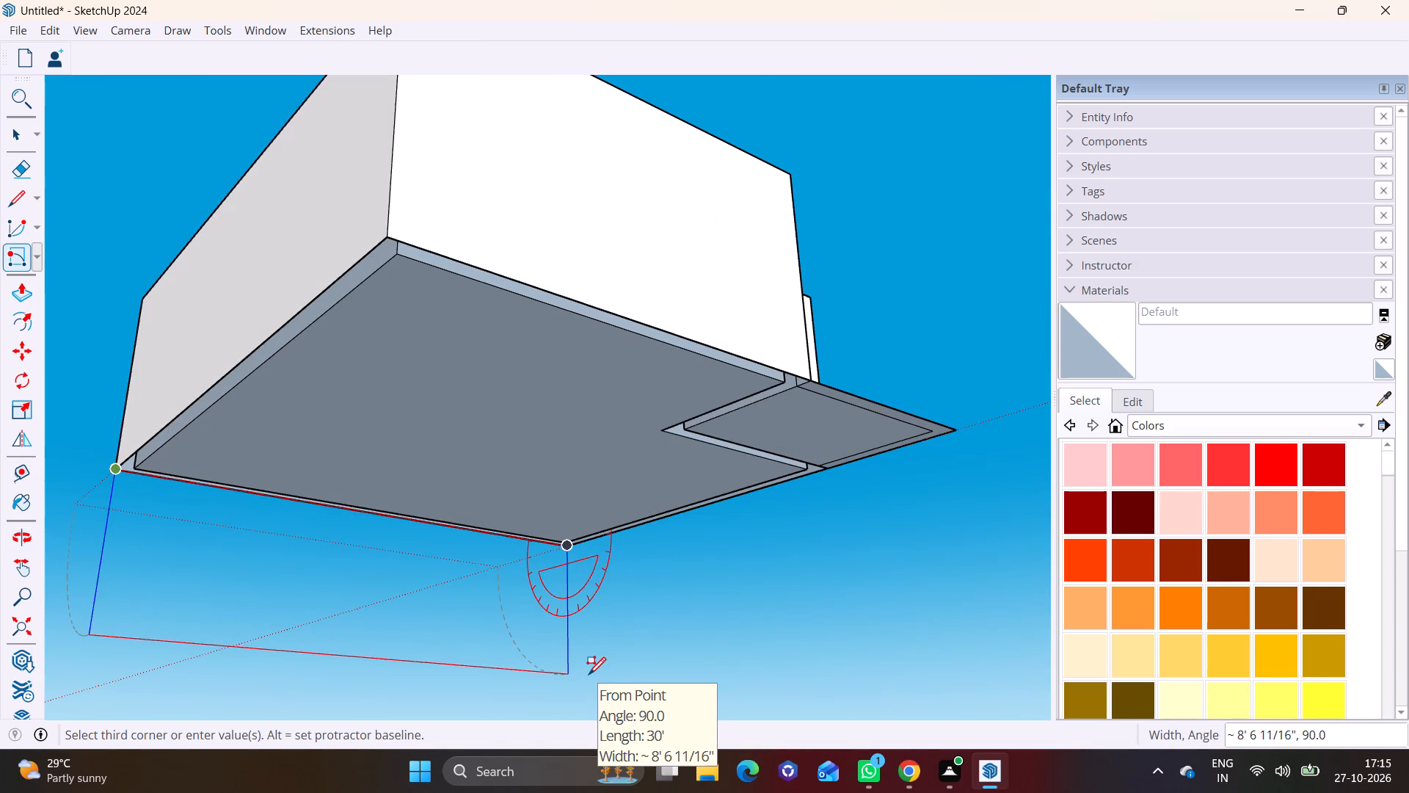
text(1')
key(Return)
key(space)
Make a group from the 1' high strip under the back wall, including its edges.
scroll(376, 543, up, 2)
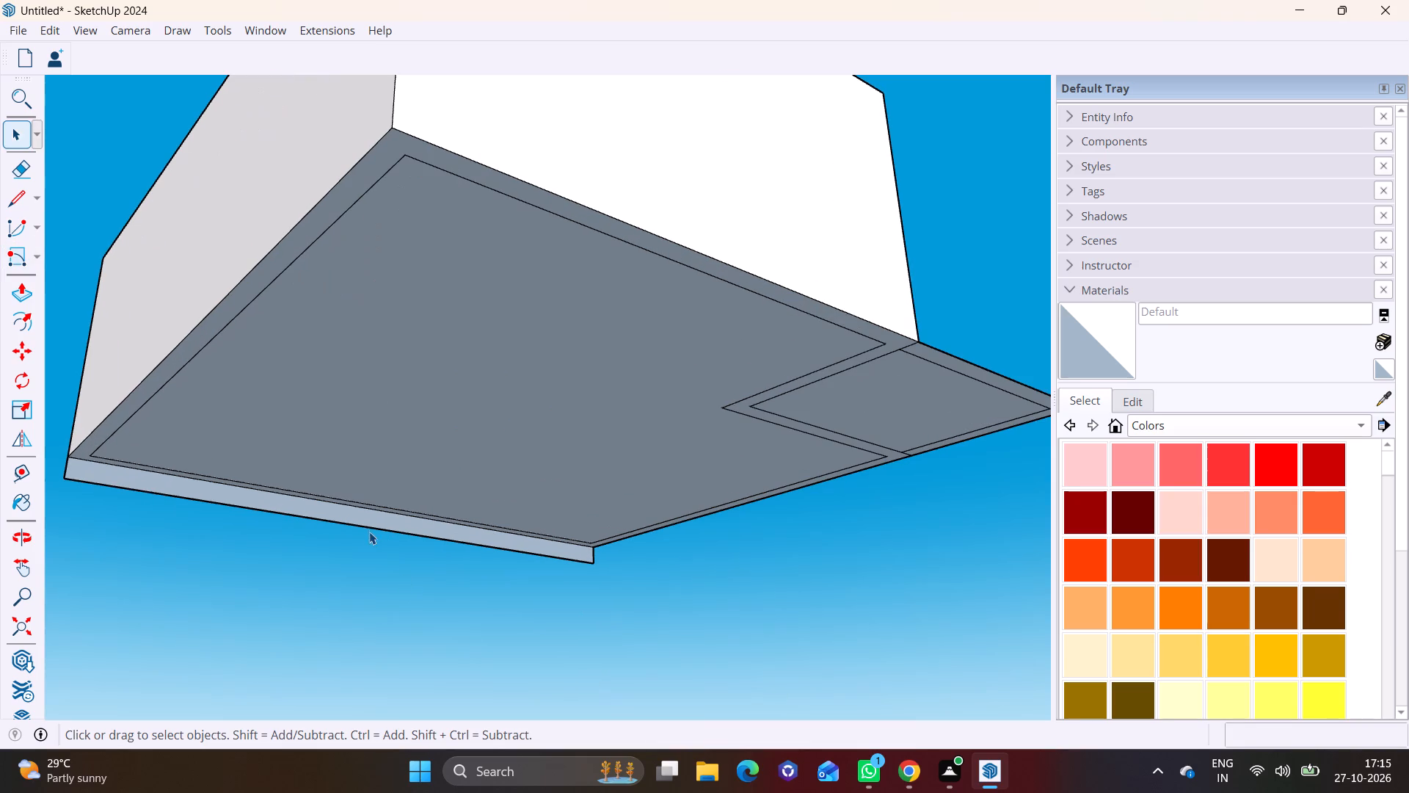
double_click(358, 521)
right_click(358, 521)
click(434, 394)
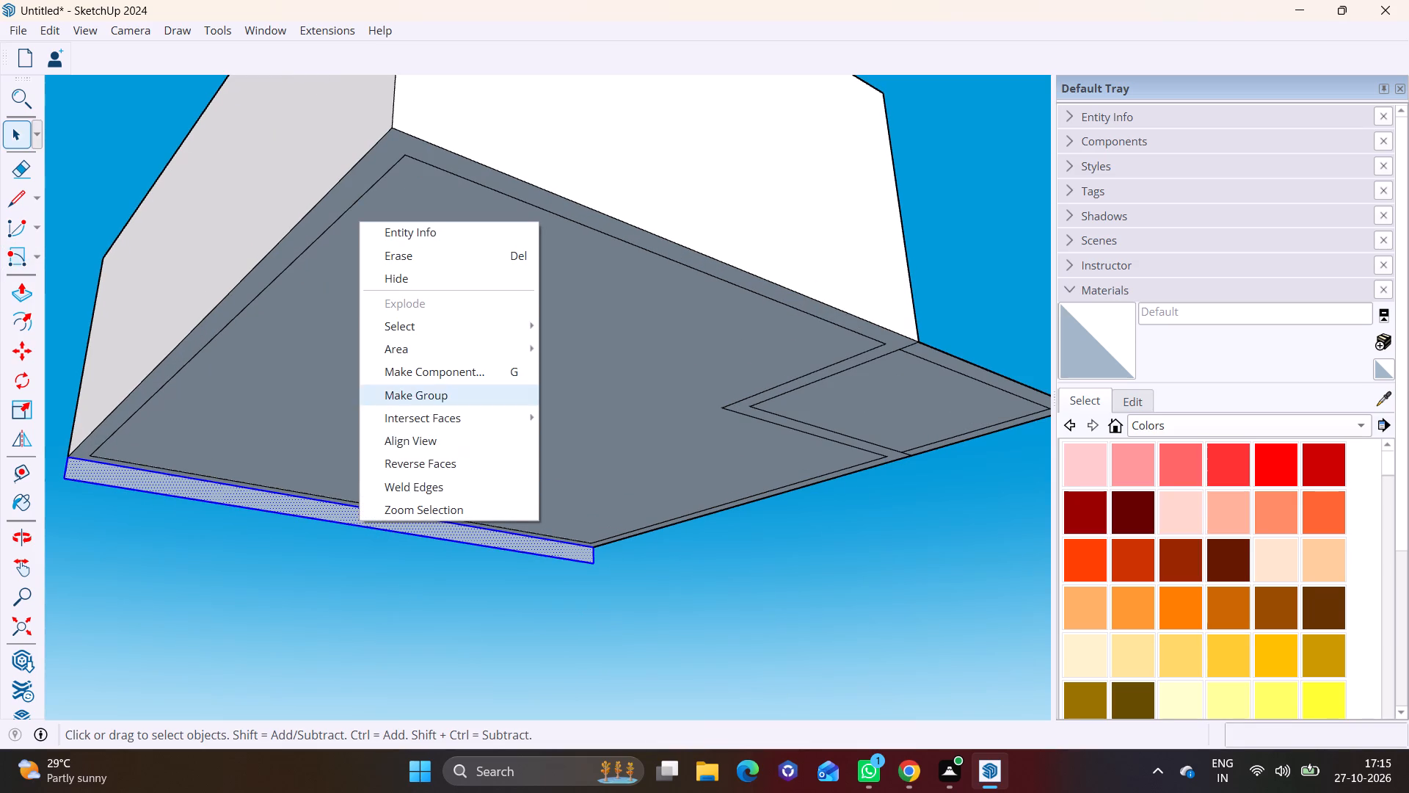
Inside the group, Push/Pull the strip 30' to the front edge as a floor slab, and leave the group.
triple_click(283, 504)
click(283, 504)
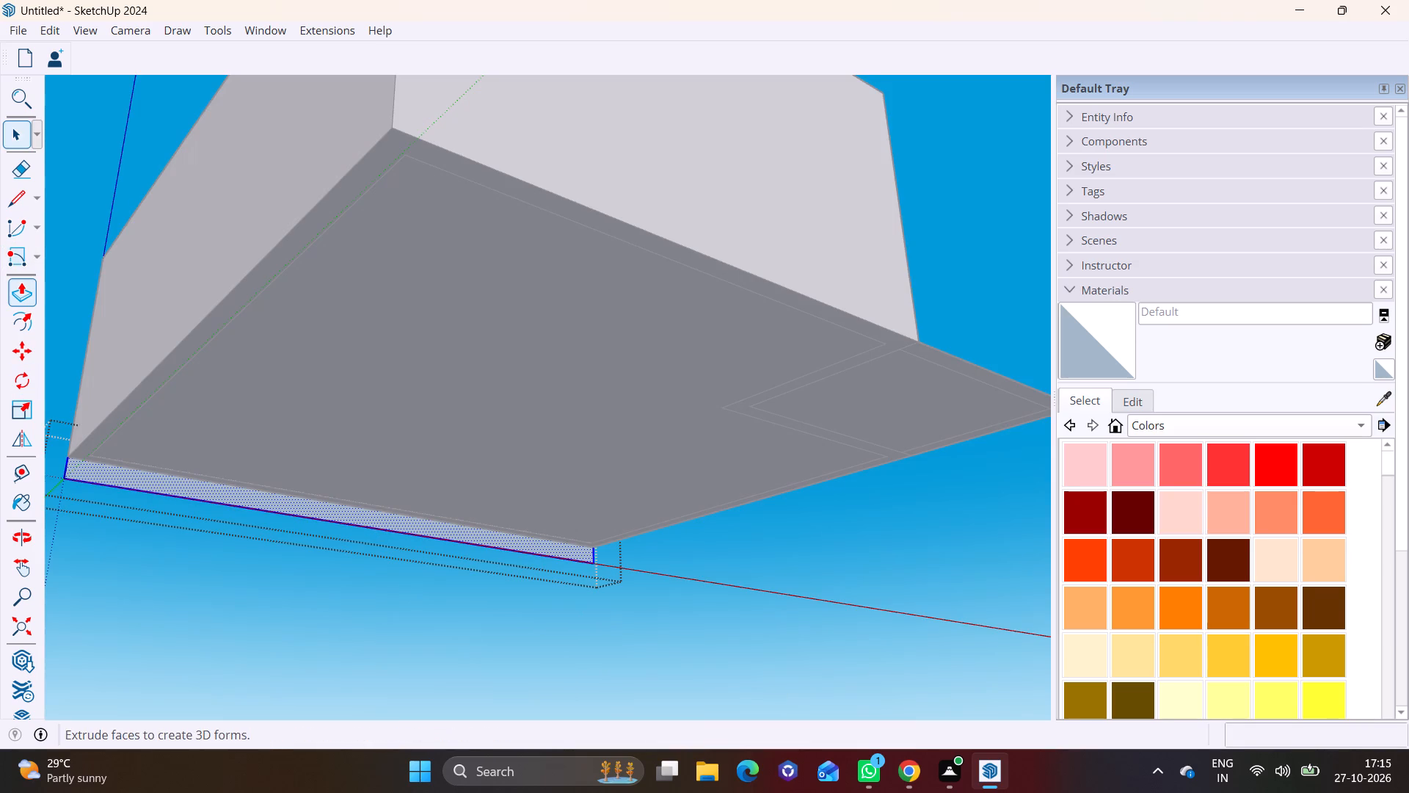
click(18, 289)
click(109, 478)
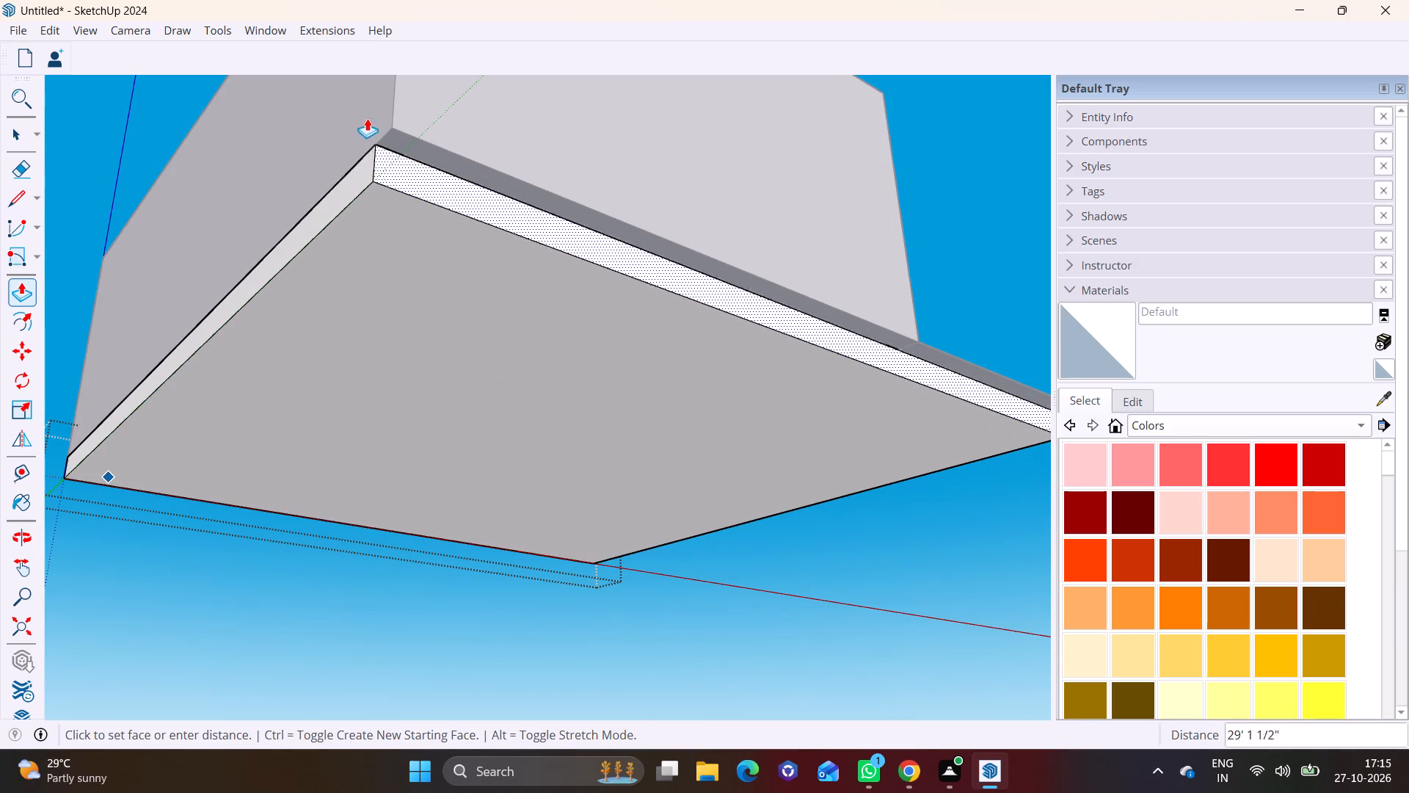
click(398, 108)
middle_drag(486, 173, 374, 430)
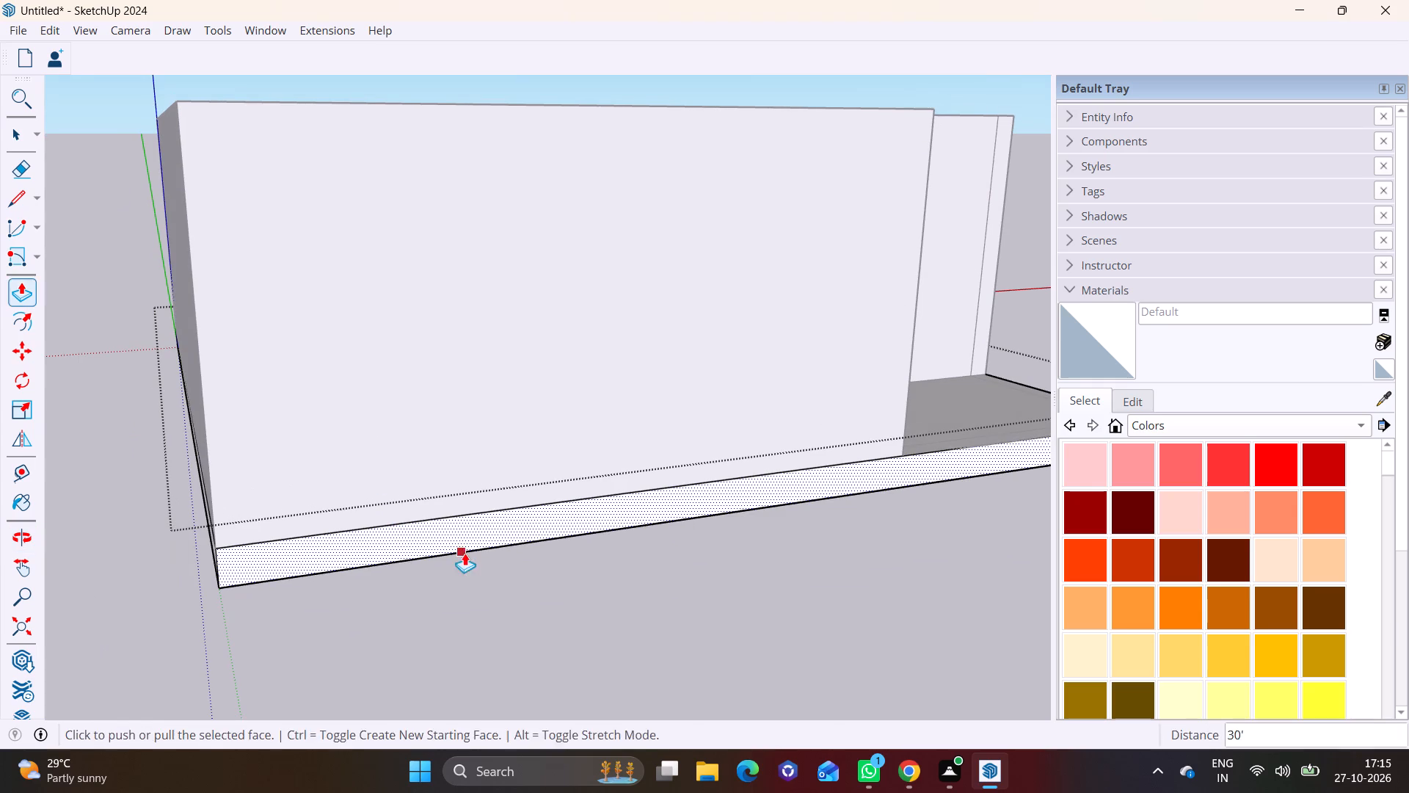
key(space)
click(496, 576)
click(557, 604)
Copy the whole storey with its slab 11' straight up, stacking it on top of the existing walls.
scroll(557, 604, down, 7)
middle_drag(517, 612, 407, 680)
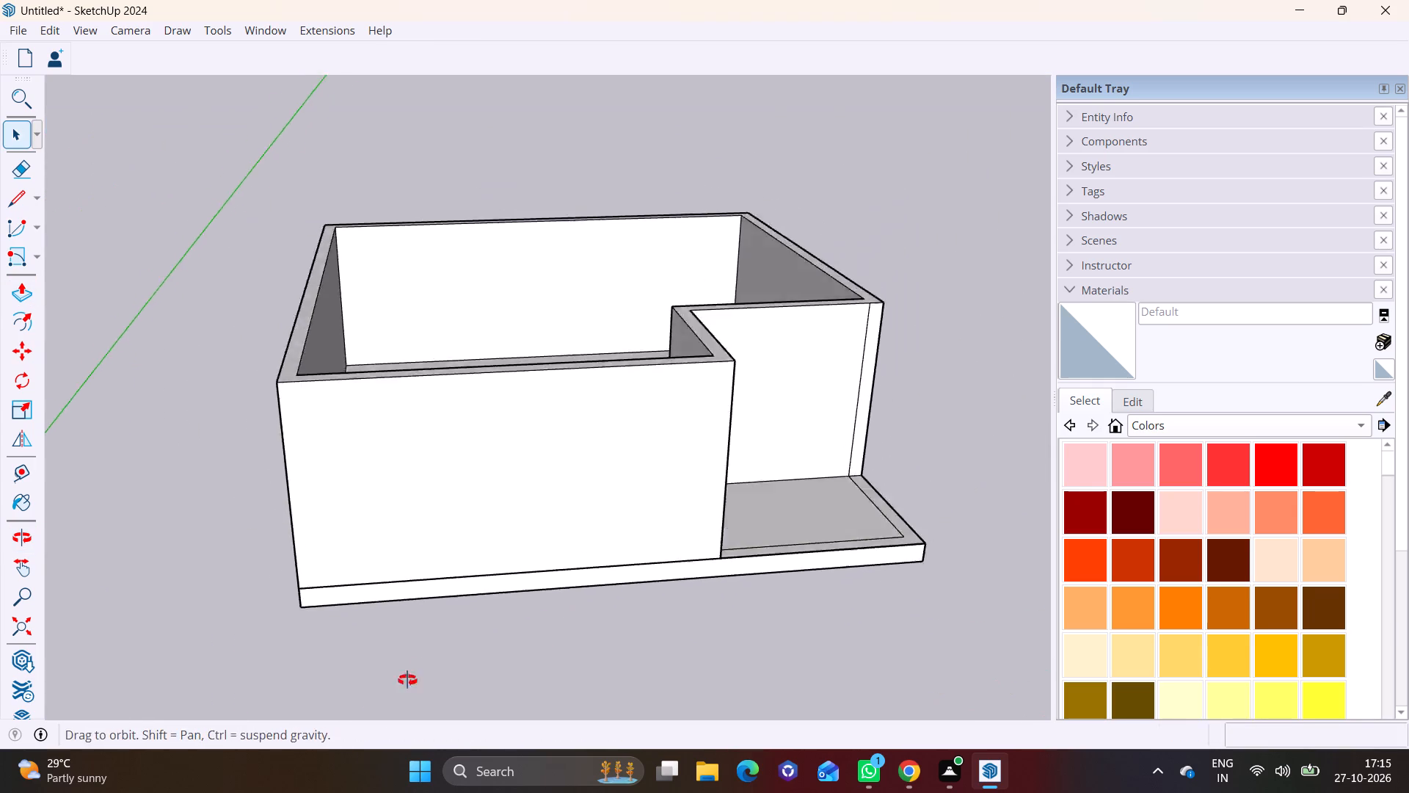
middle_drag(407, 680, 374, 703)
scroll(409, 662, down, 12)
shift+middle_drag(501, 612, 539, 564)
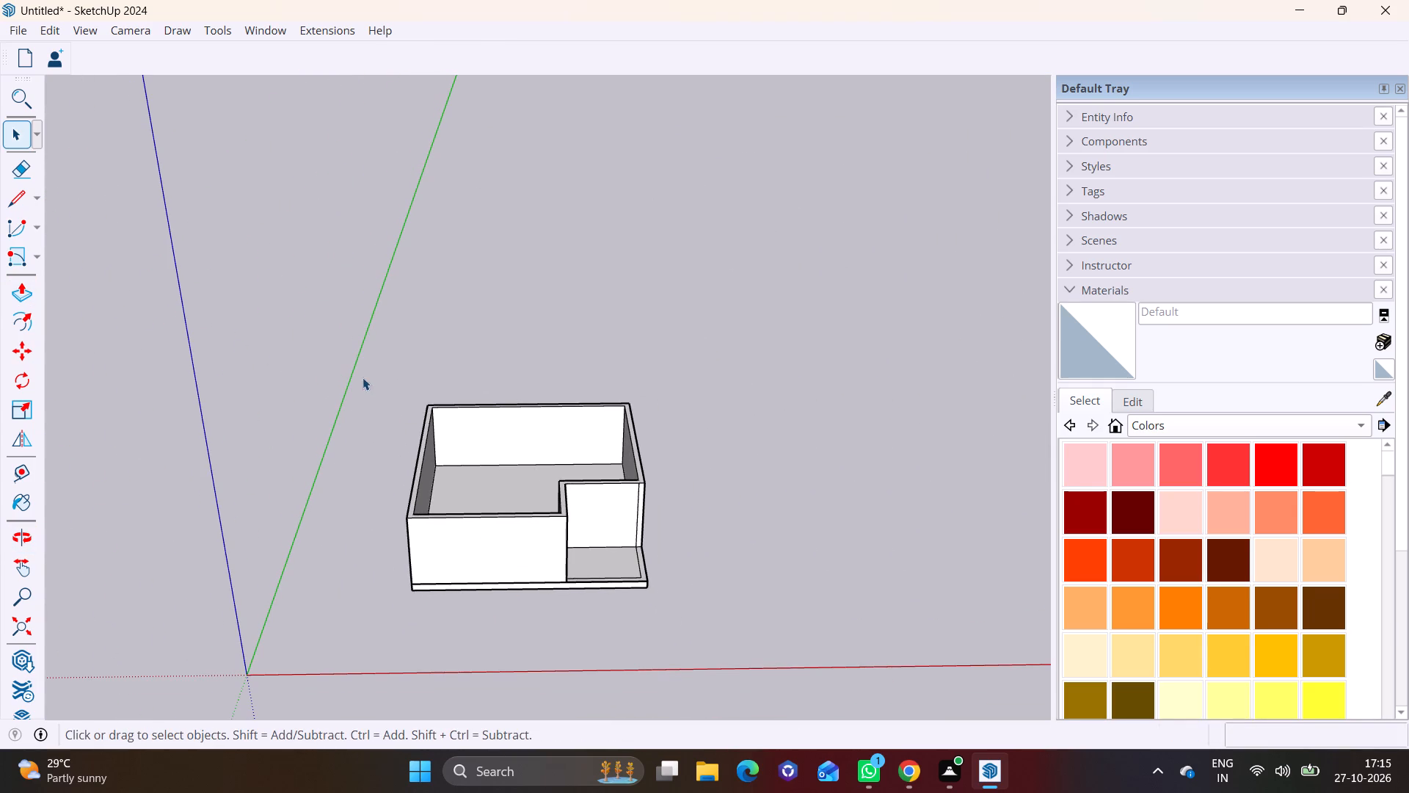
drag(356, 352, 707, 617)
scroll(652, 604, up, 5)
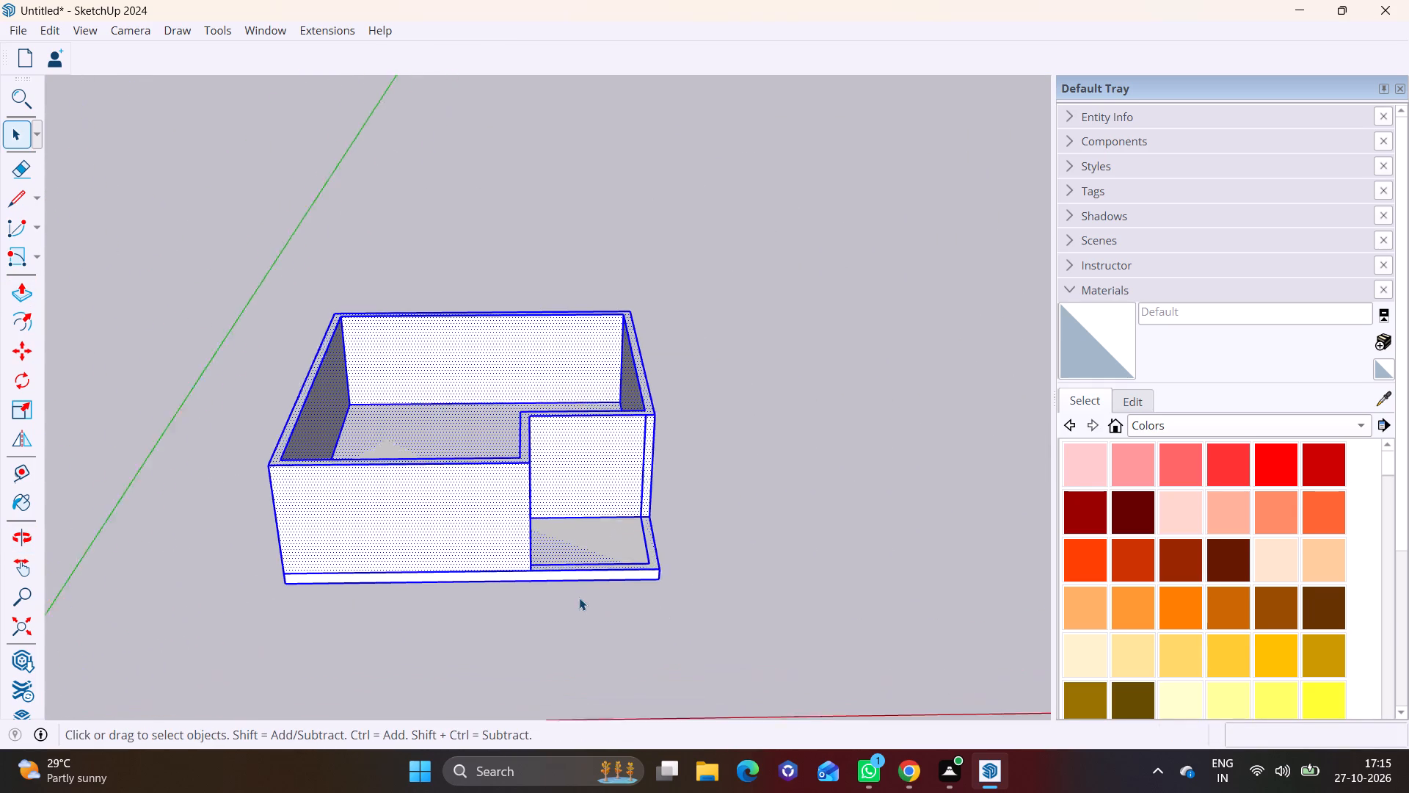
scroll(579, 598, up, 1)
key(m)
click(260, 585)
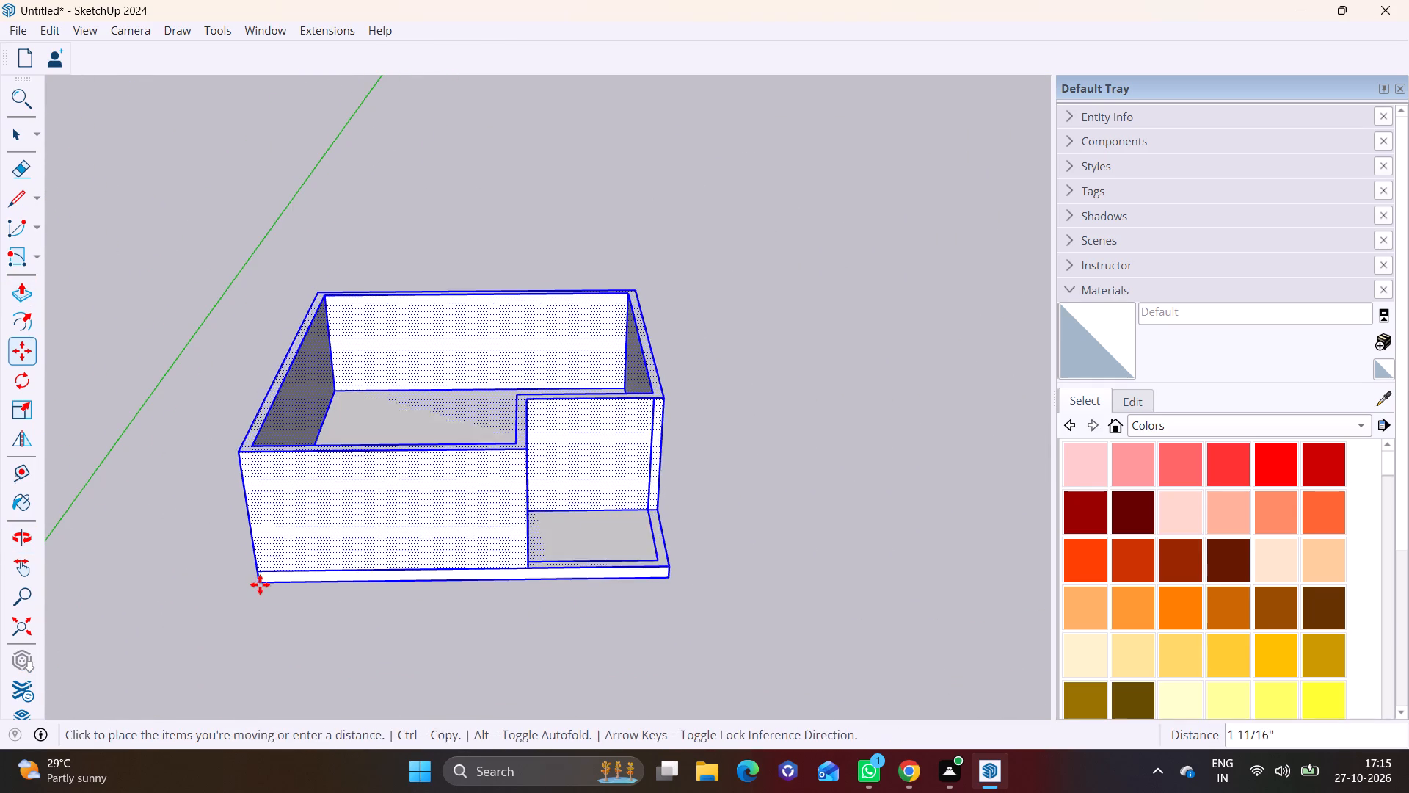
click(237, 454)
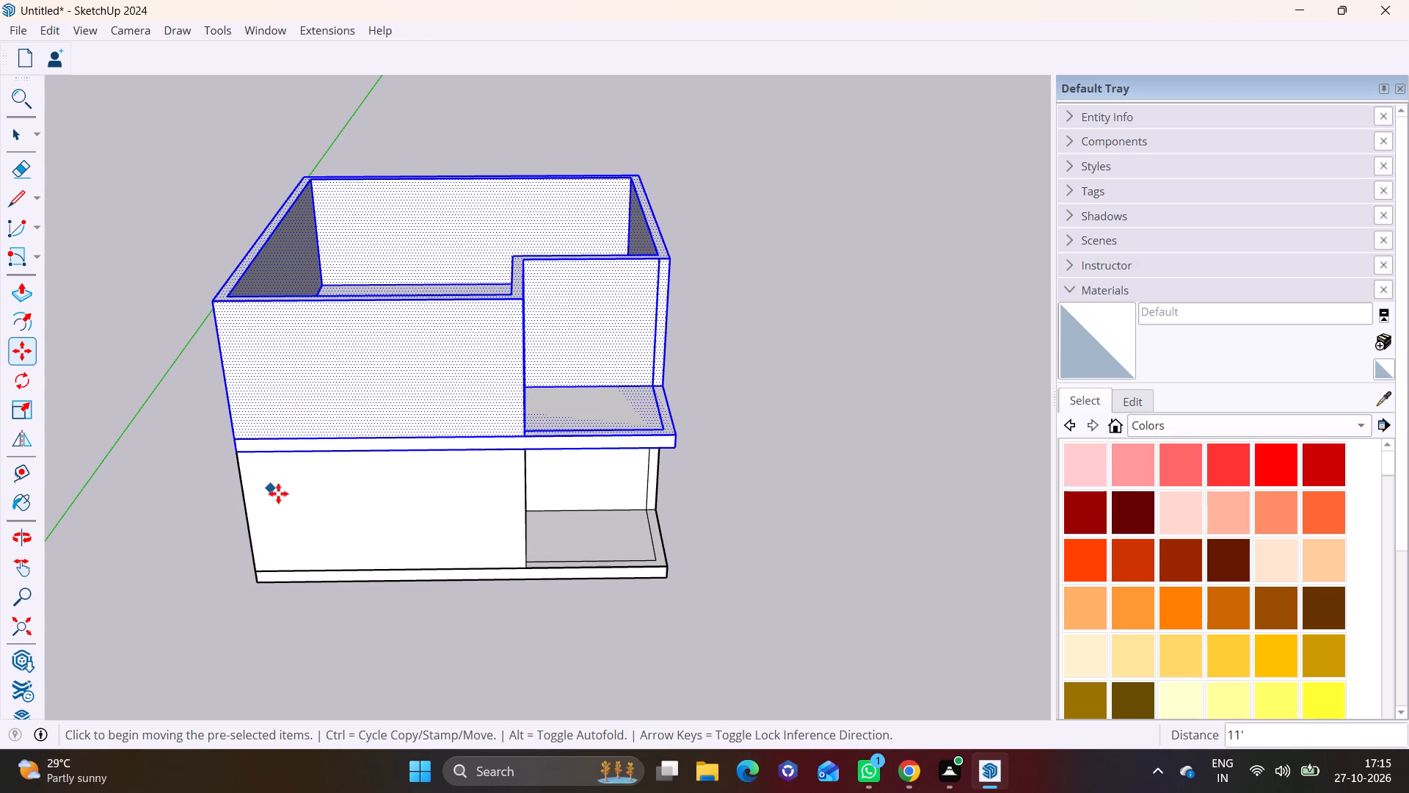
key(space)
click(714, 546)
Draw a 30' by 1' rotated rectangle standing upright on the upper storey's back outer top edge.
middle_drag(655, 490, 699, 623)
middle_drag(629, 443, 658, 605)
scroll(577, 516, up, 3)
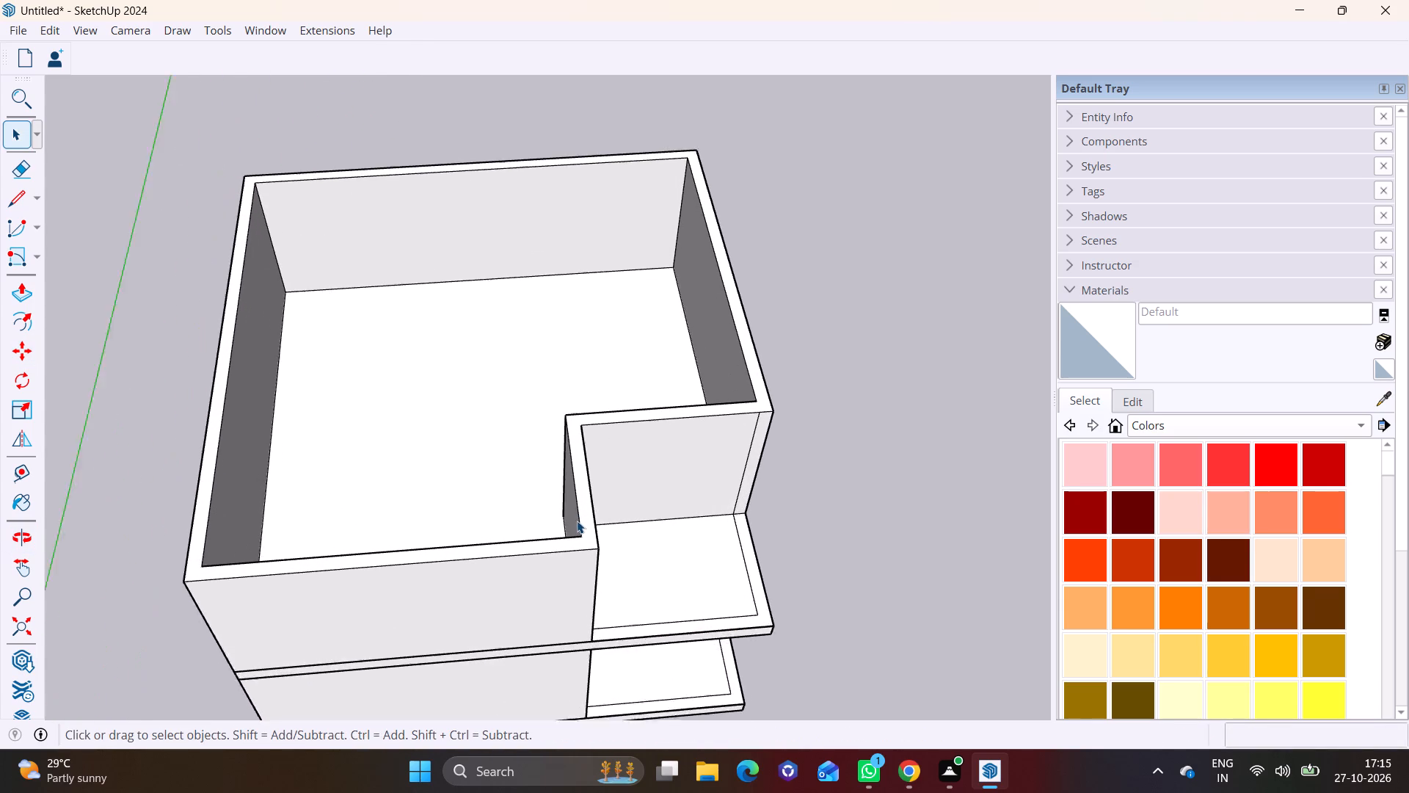
scroll(577, 521, up, 1)
shift+middle_drag(576, 523, 617, 550)
click(38, 255)
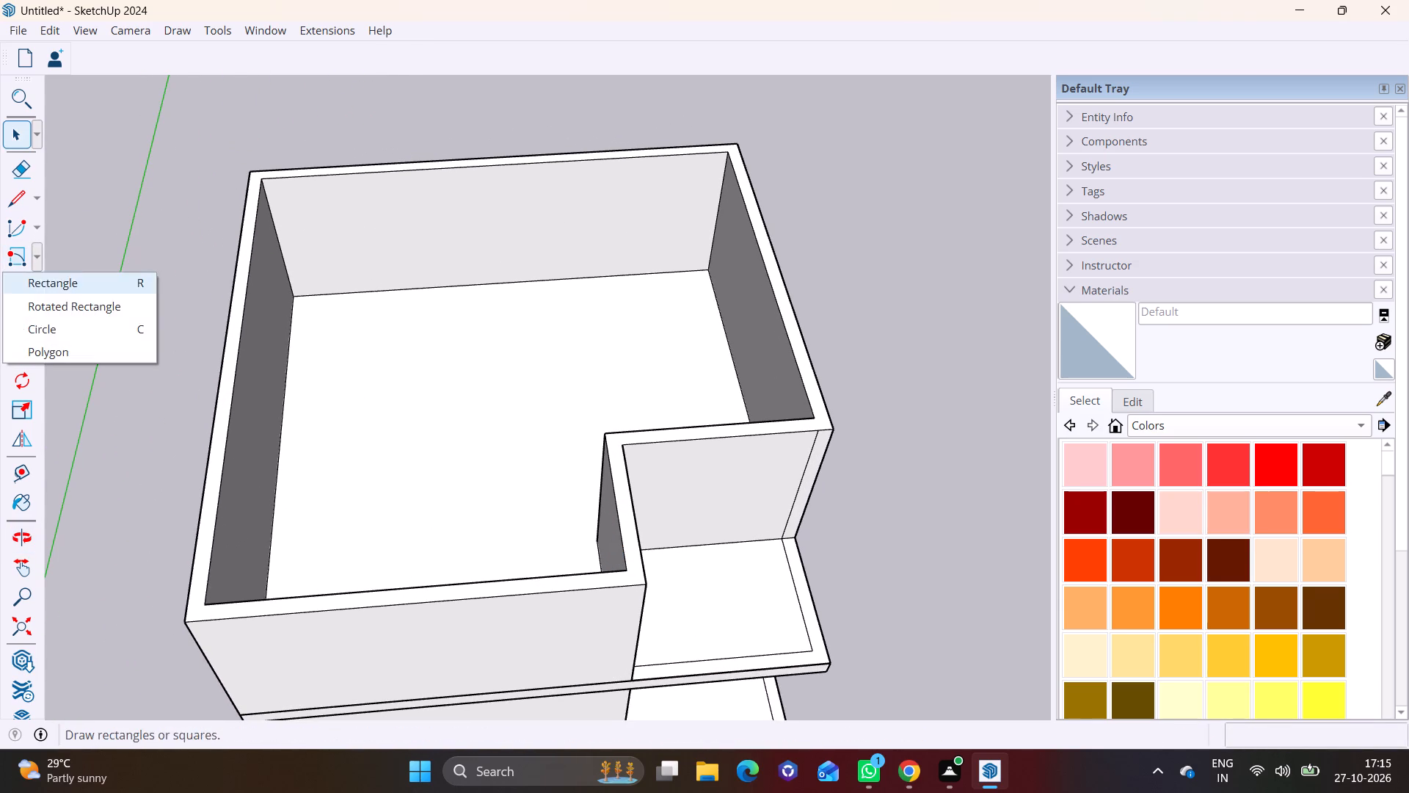
click(57, 298)
click(250, 175)
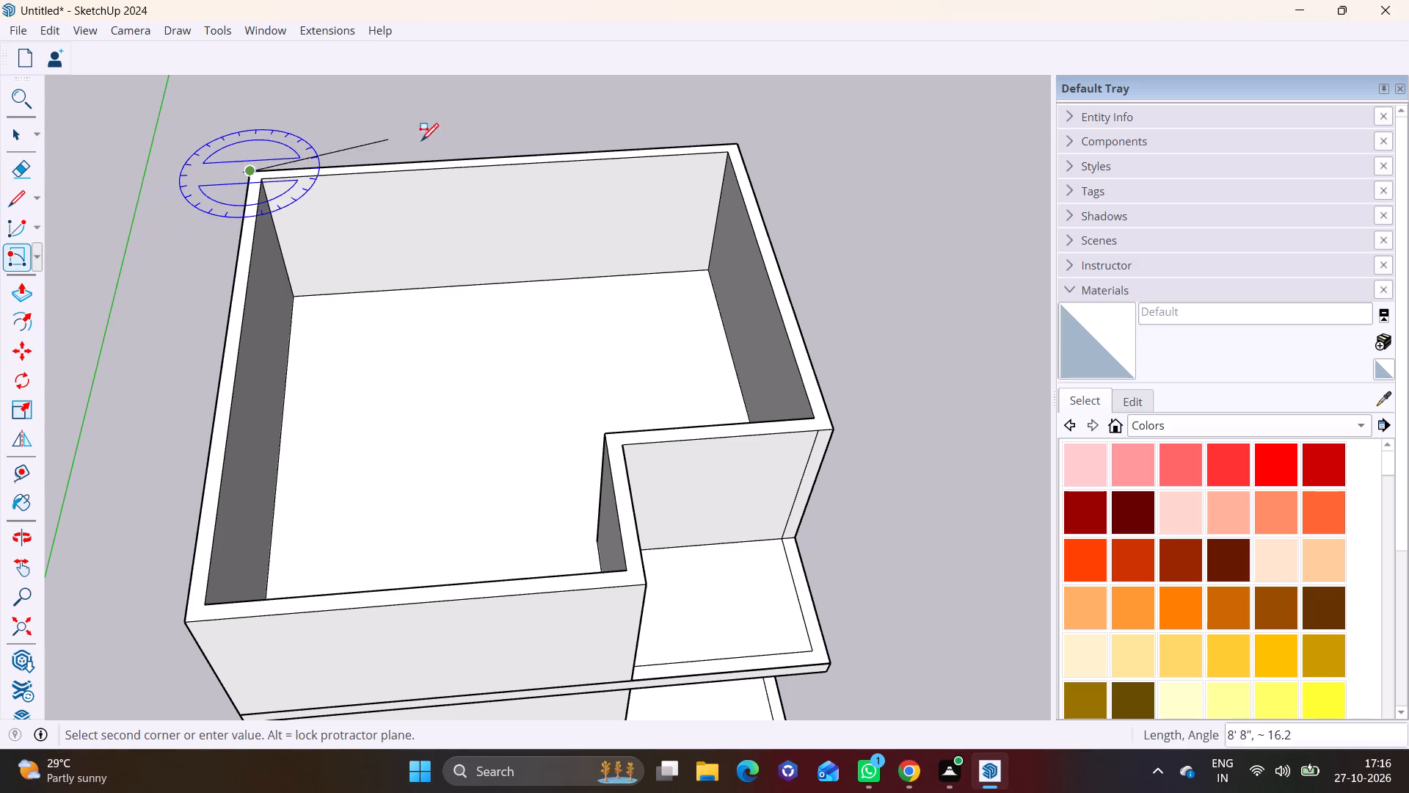
click(735, 142)
scroll(593, 288, down, 1)
middle_drag(593, 288, 687, 117)
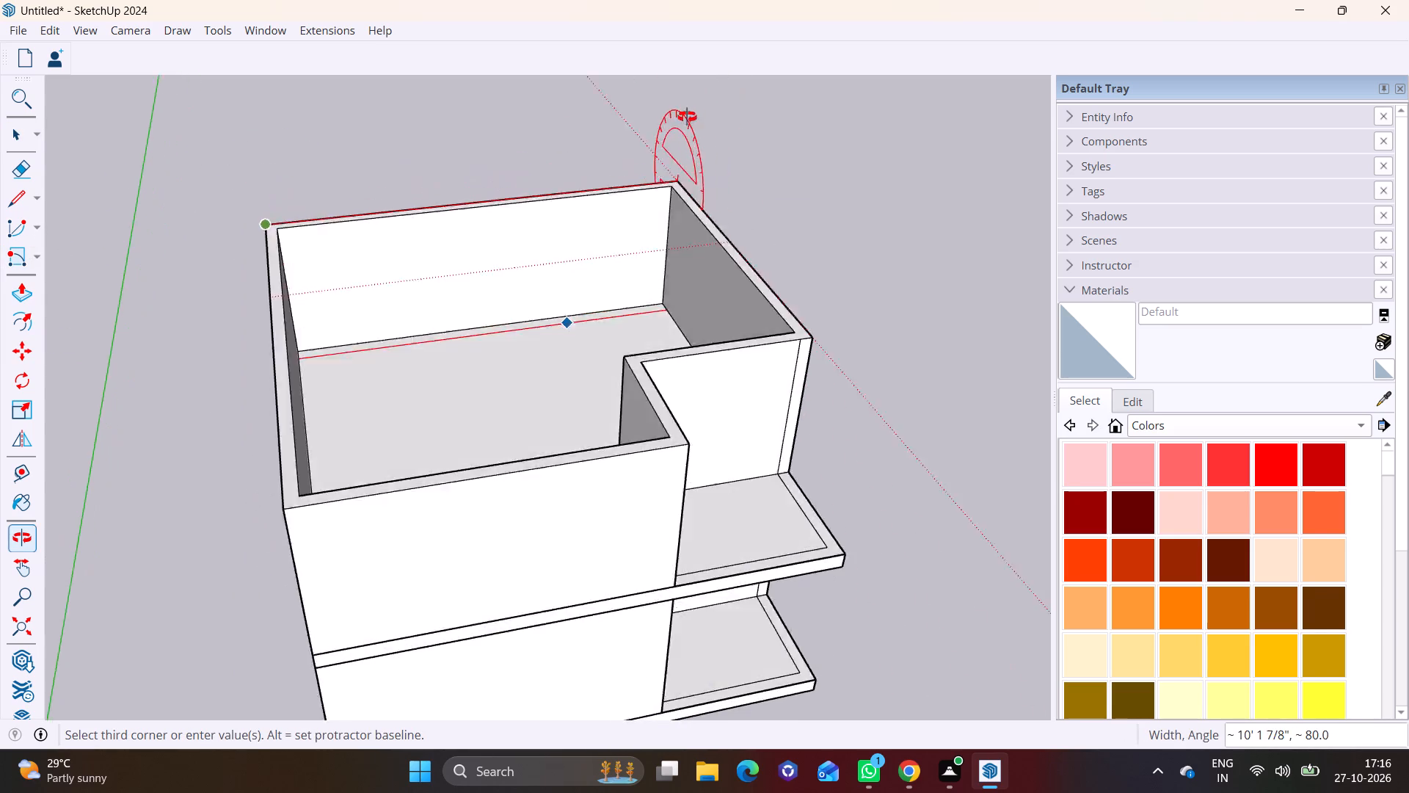
middle_drag(687, 117, 706, 60)
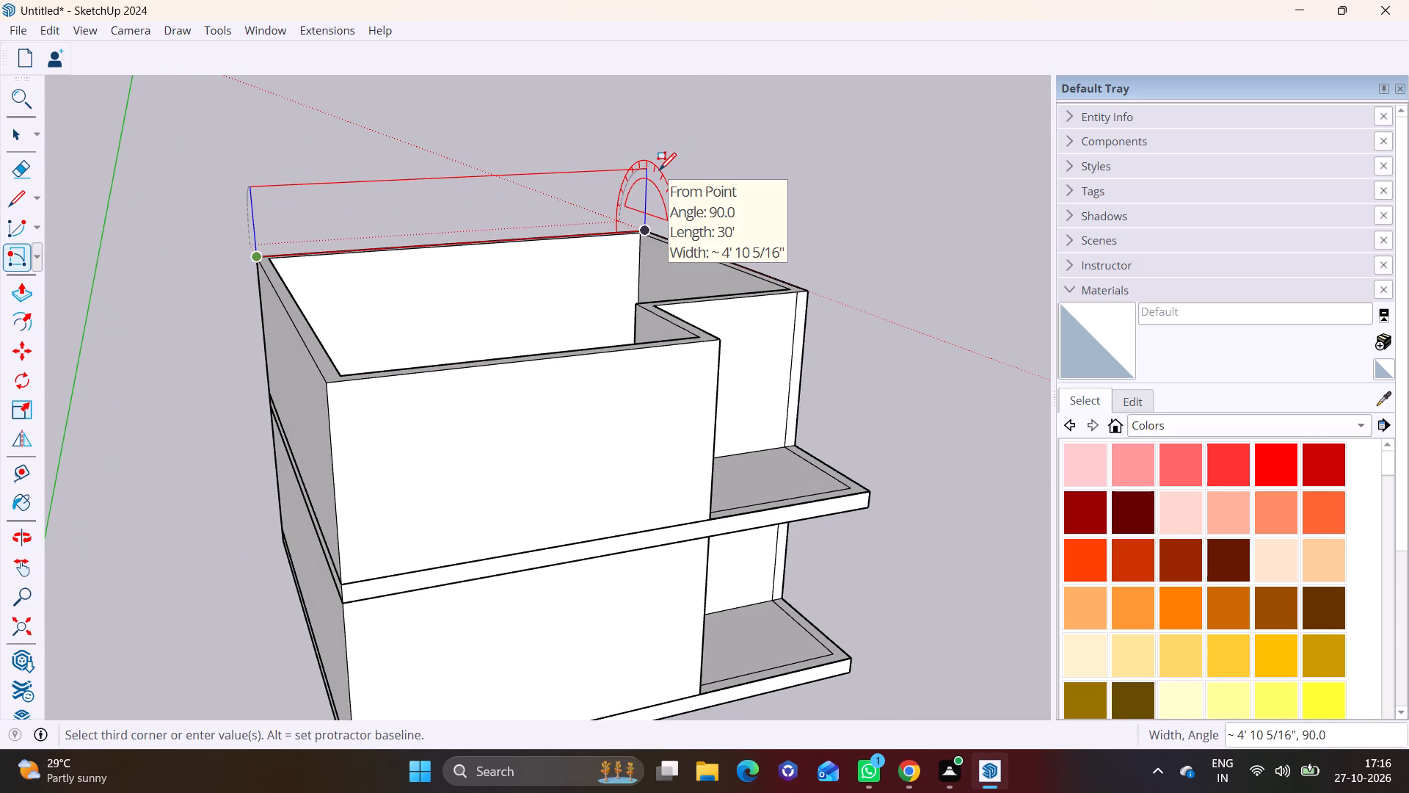
text(1')
key(Return)
key(space)
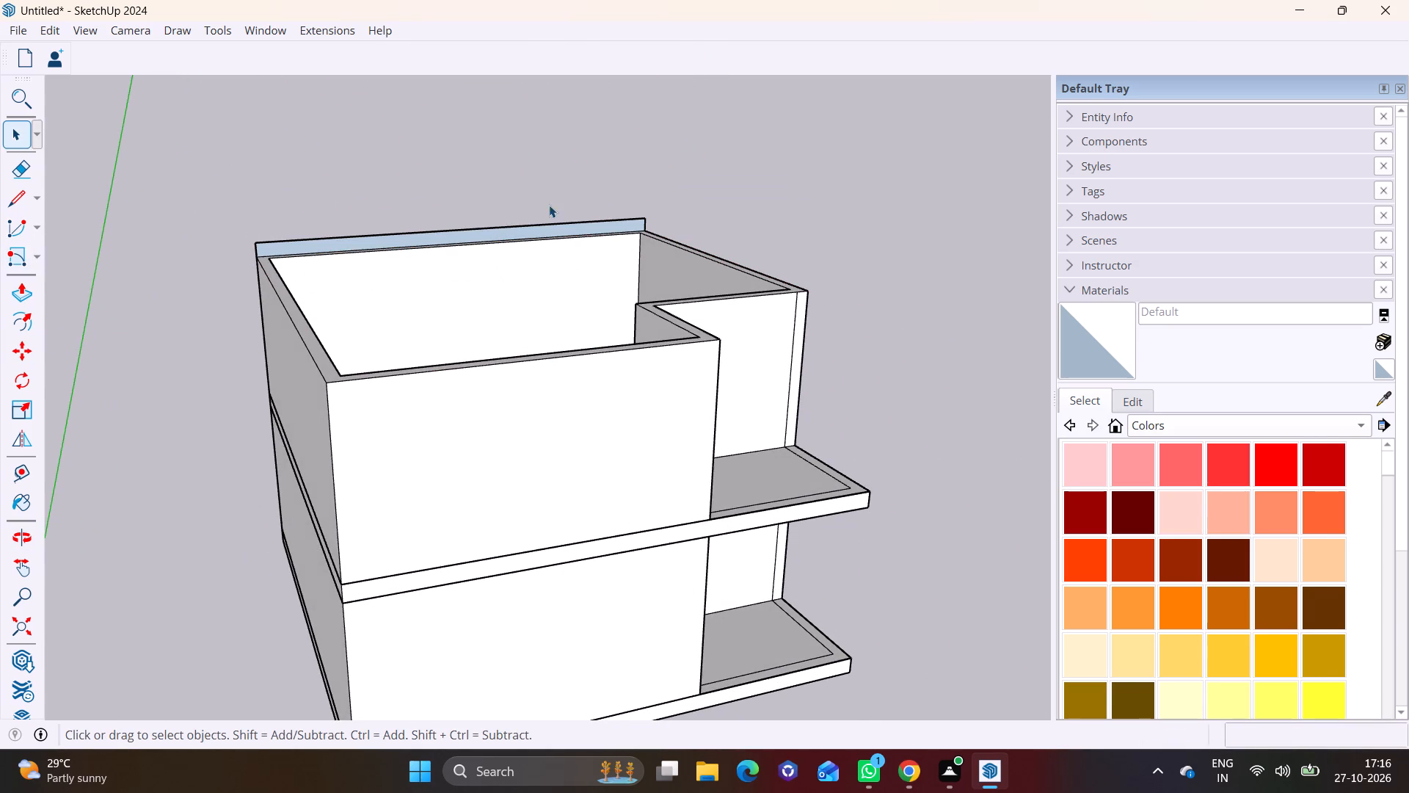
Make a group from the 1' high strip on the upper back wall, including its edges.
scroll(550, 209, up, 5)
double_click(476, 241)
right_click(476, 241)
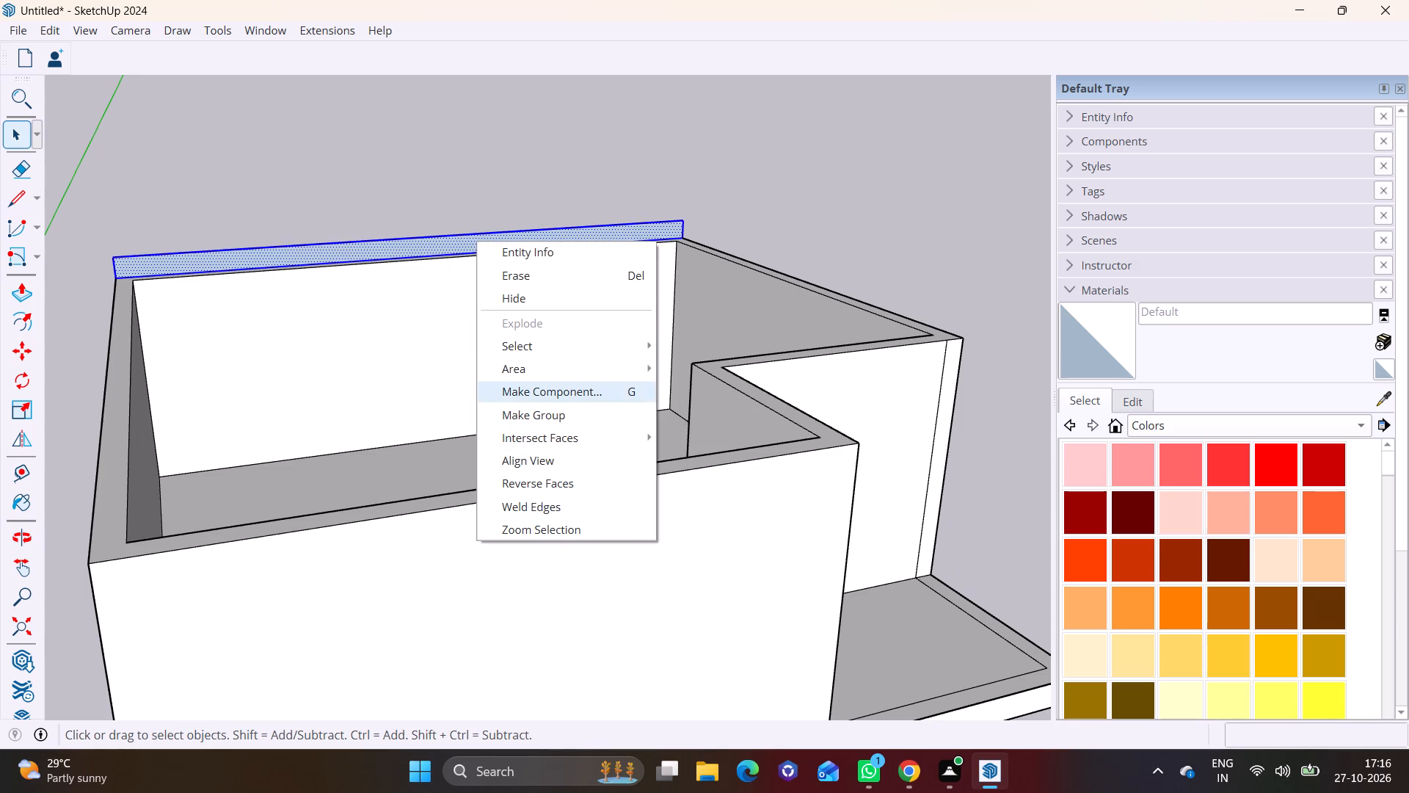
click(529, 409)
Inside the group, Push/Pull the strip to the front wall's outer face as a roof slab, and leave the group.
triple_click(291, 258)
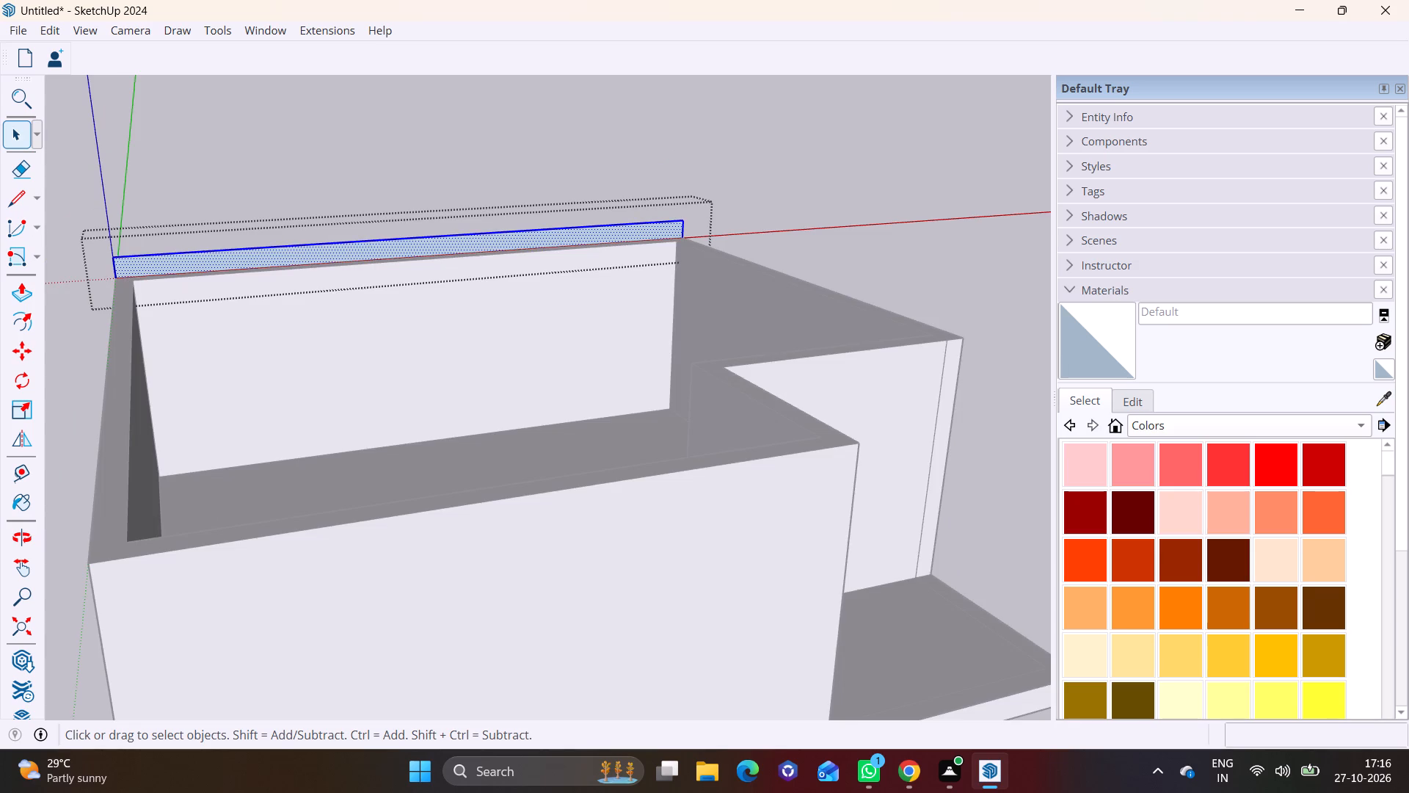
click(28, 293)
click(192, 251)
scroll(164, 385, up, 1)
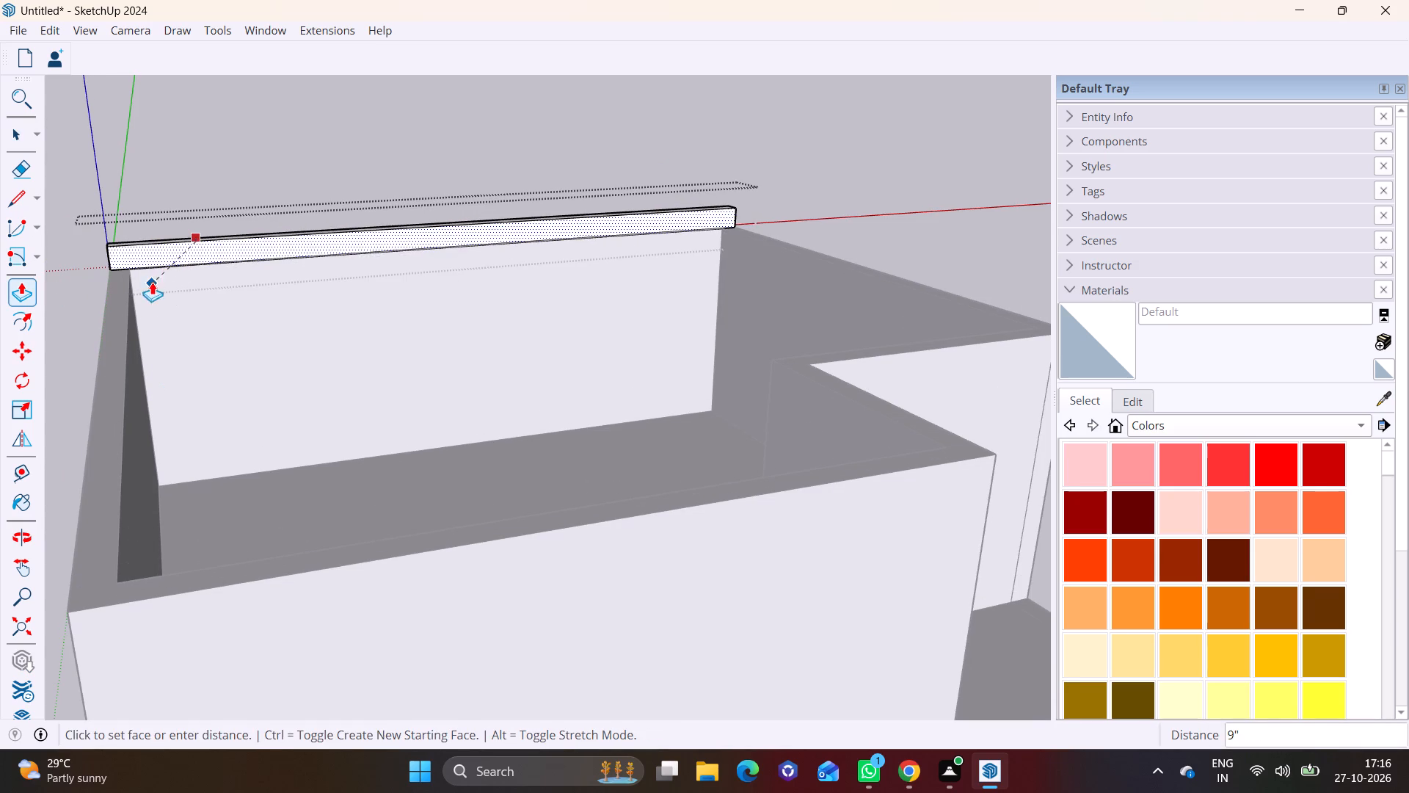
click(156, 249)
click(159, 269)
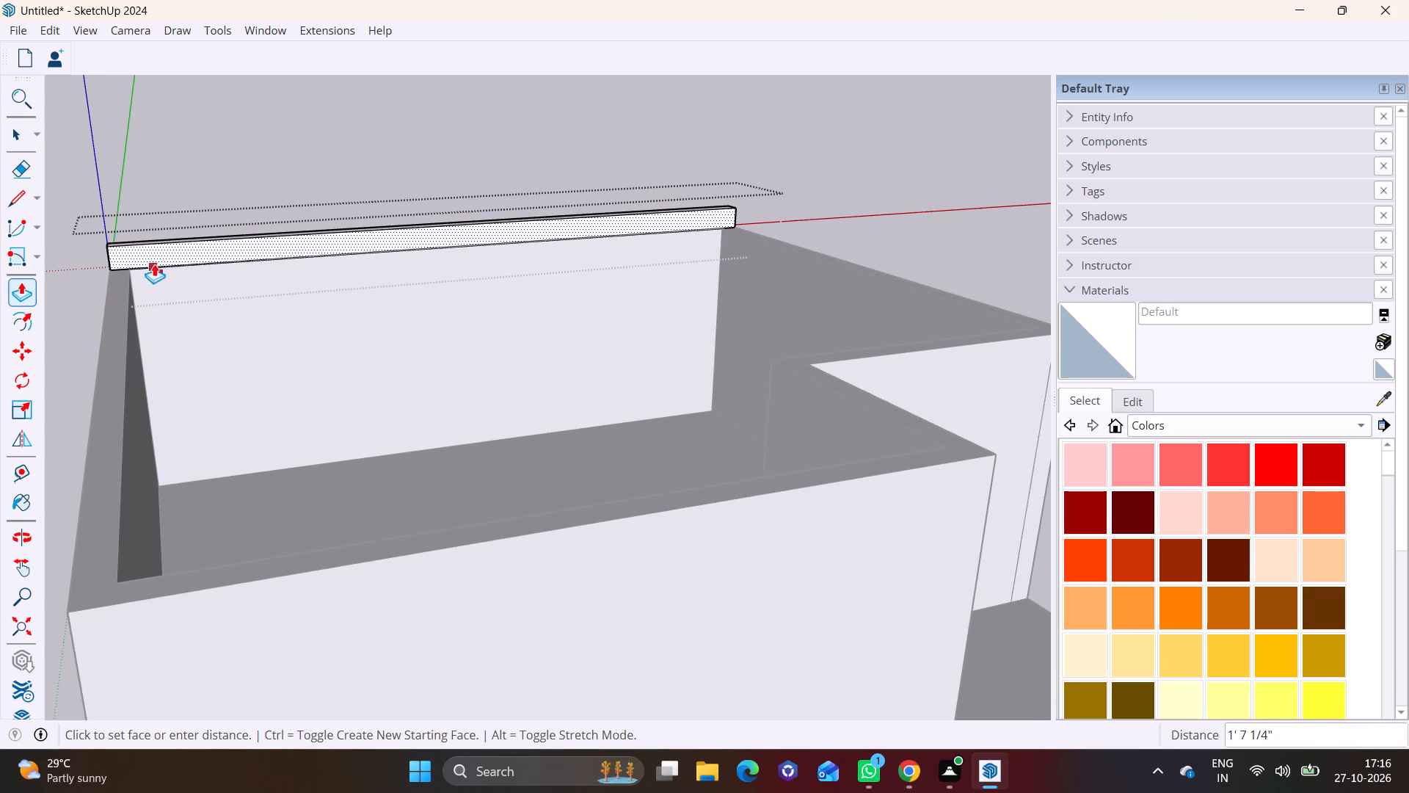
middle_drag(175, 388, 523, 336)
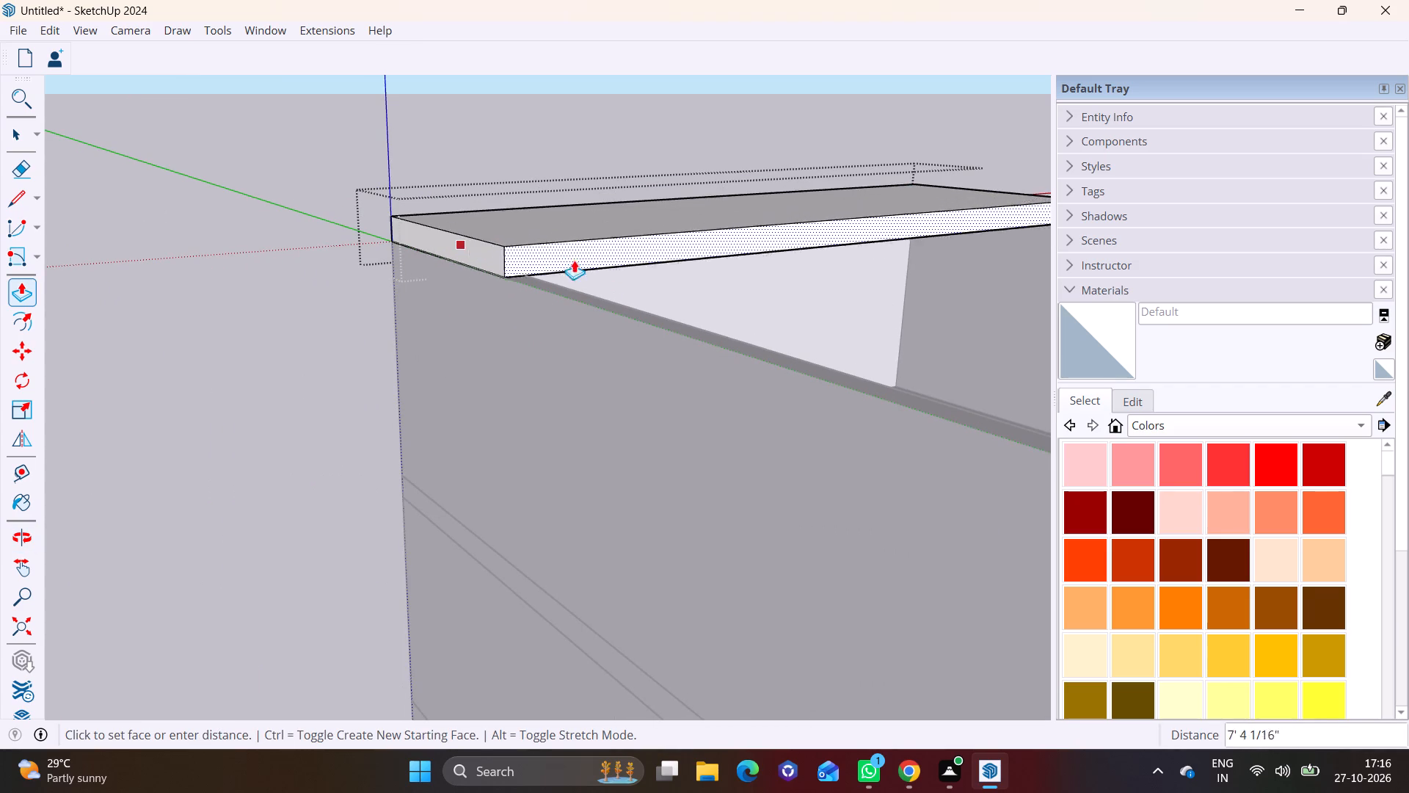
scroll(766, 356, down, 7)
shift+middle_drag(760, 371, 650, 340)
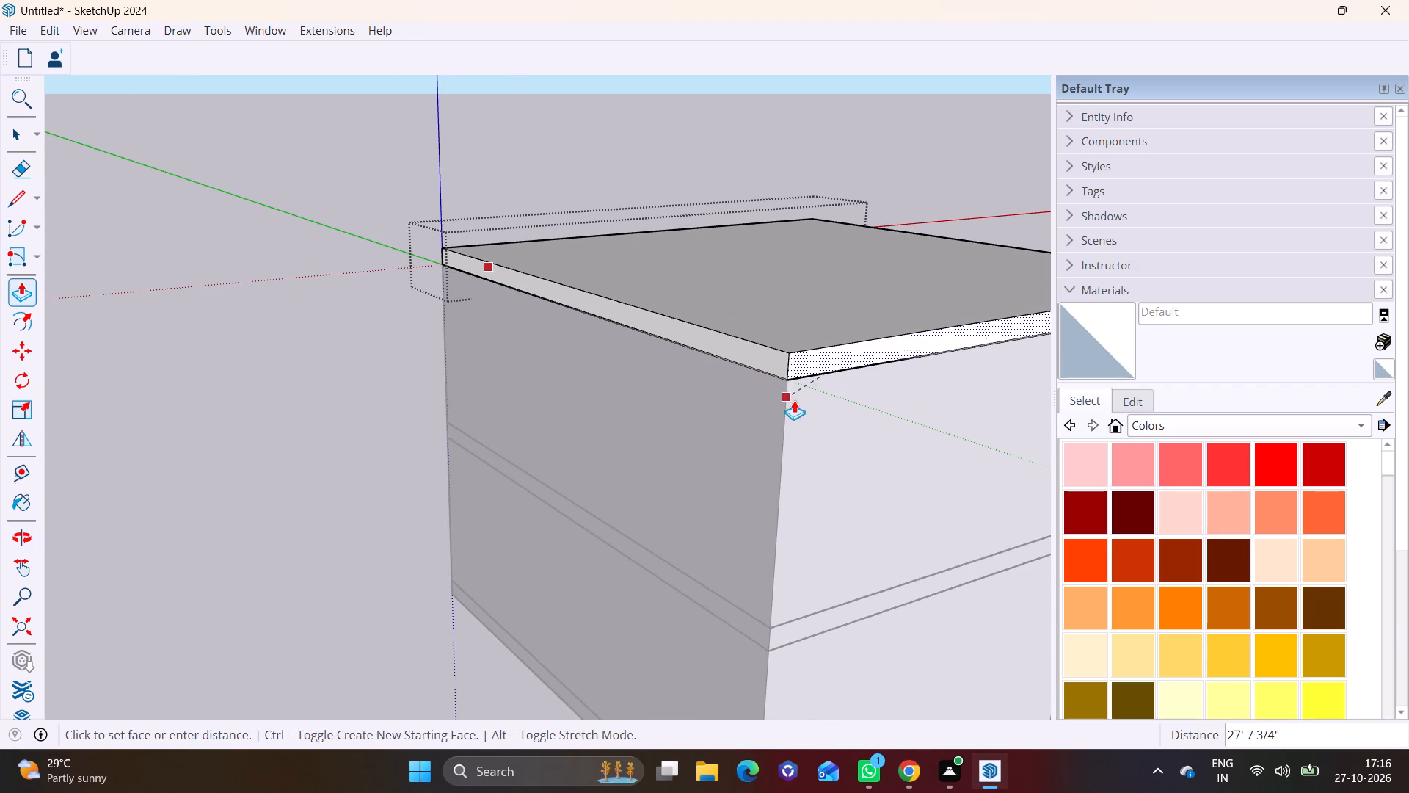
click(788, 413)
key(space)
click(384, 409)
Examine the two-storey house from the front and side, focusing on the ground-floor recessed corner.
middle_drag(660, 438, 393, 390)
scroll(514, 407, down, 7)
shift+middle_drag(545, 442, 429, 388)
middle_drag(448, 449, 448, 406)
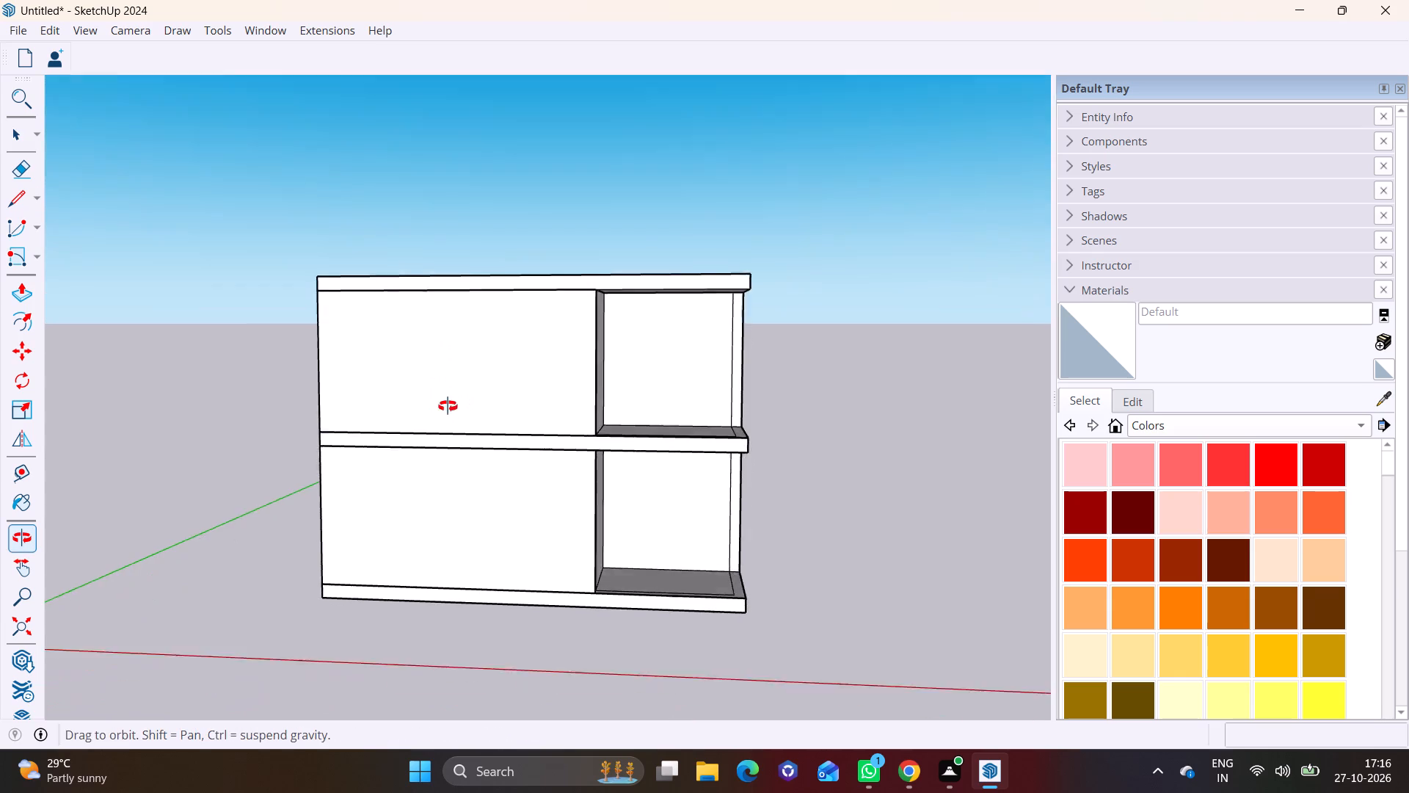
middle_drag(448, 406, 461, 389)
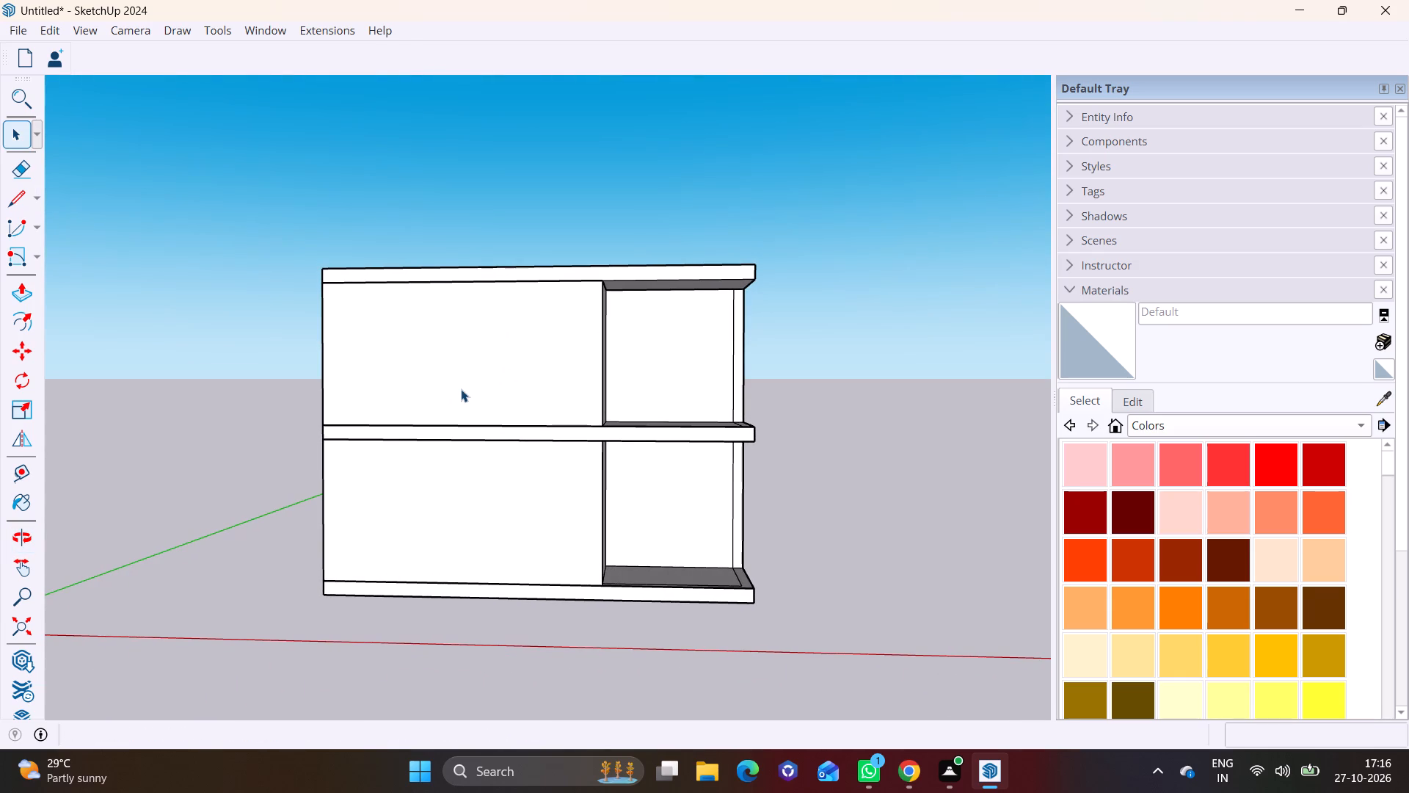
middle_drag(638, 531, 511, 595)
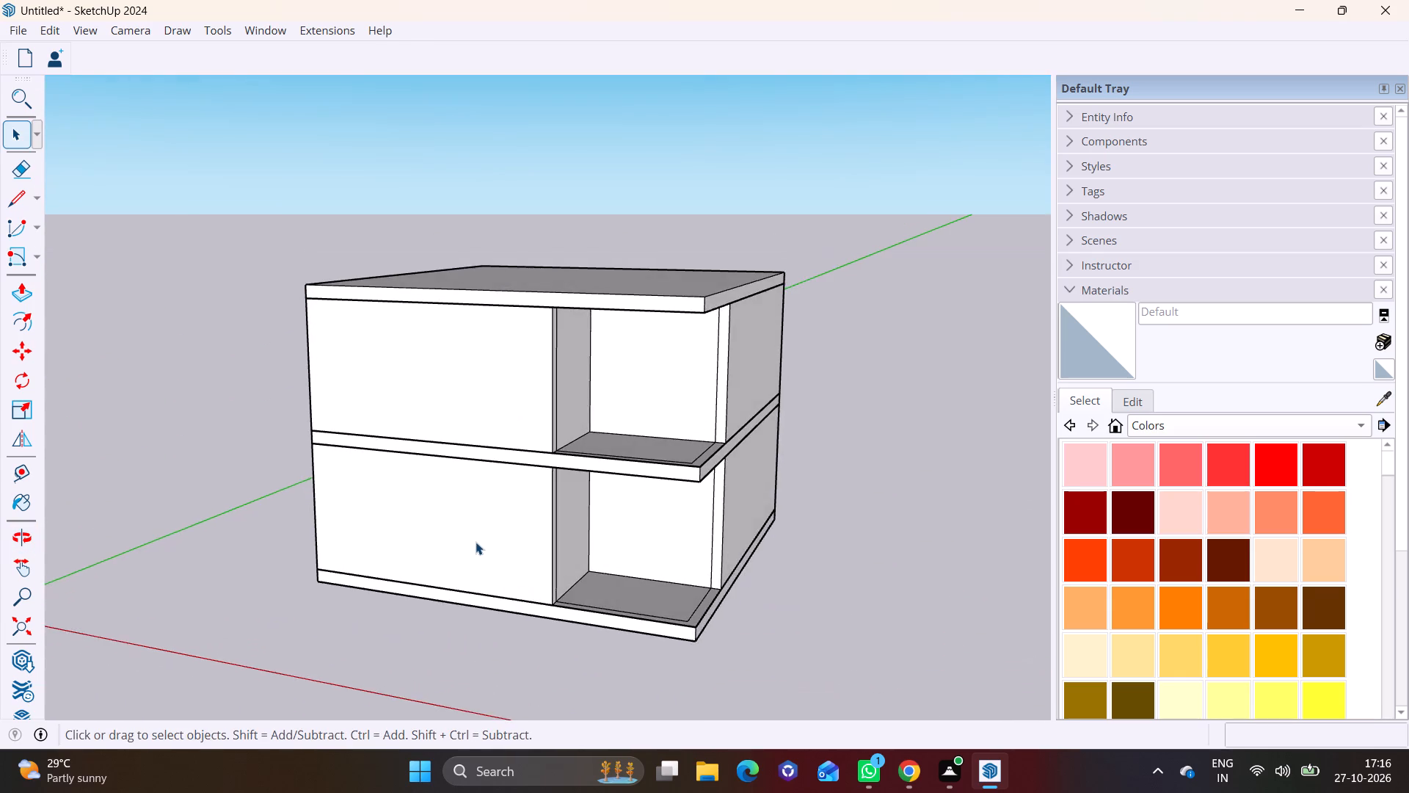
scroll(473, 540, up, 4)
shift+middle_drag(550, 551, 459, 541)
scroll(582, 590, up, 2)
middle_drag(589, 598, 684, 546)
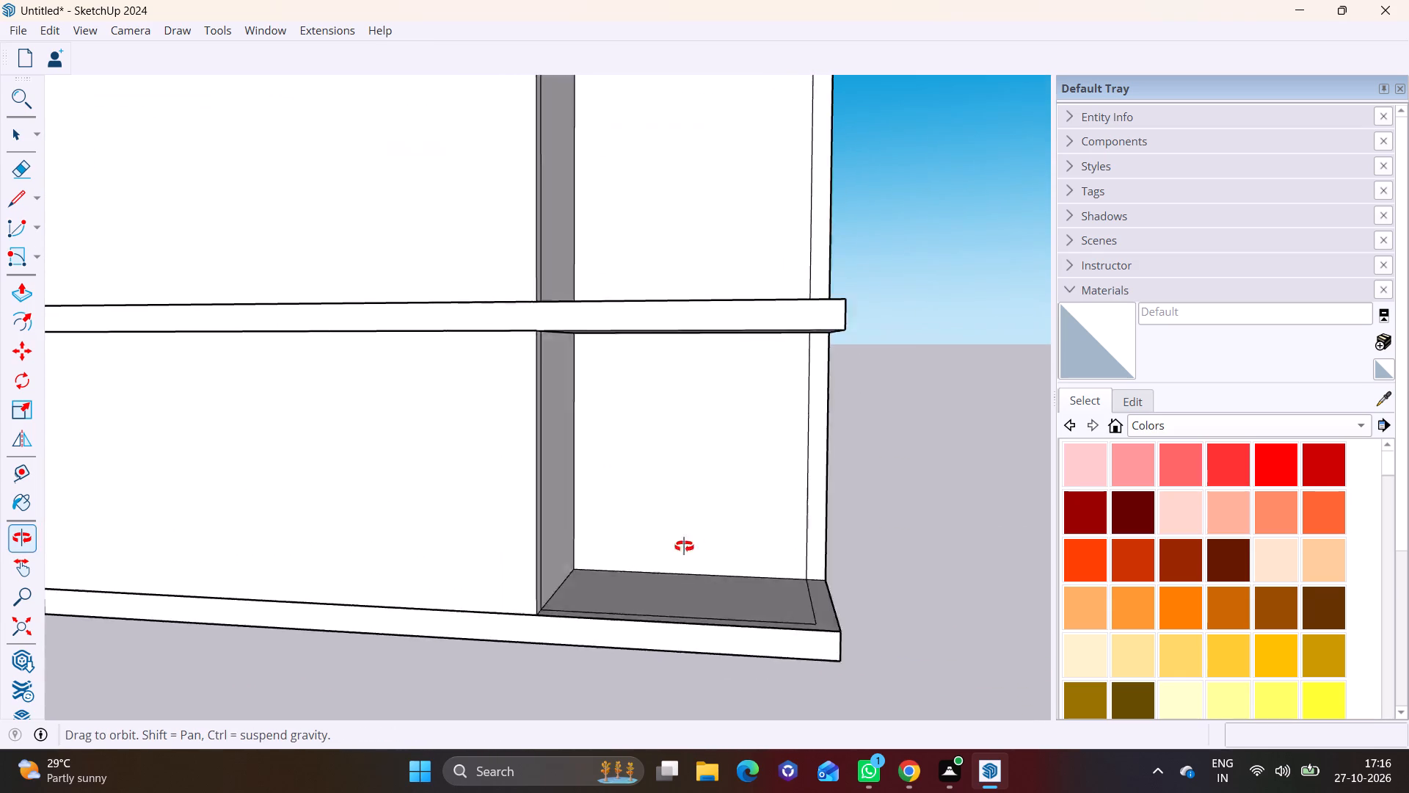
Examine the two-storey house around its front, comparing the recessed corner on both storeys.
middle_drag(684, 546, 795, 556)
scroll(547, 560, down, 6)
shift+middle_drag(540, 576, 731, 554)
middle_drag(685, 571, 800, 564)
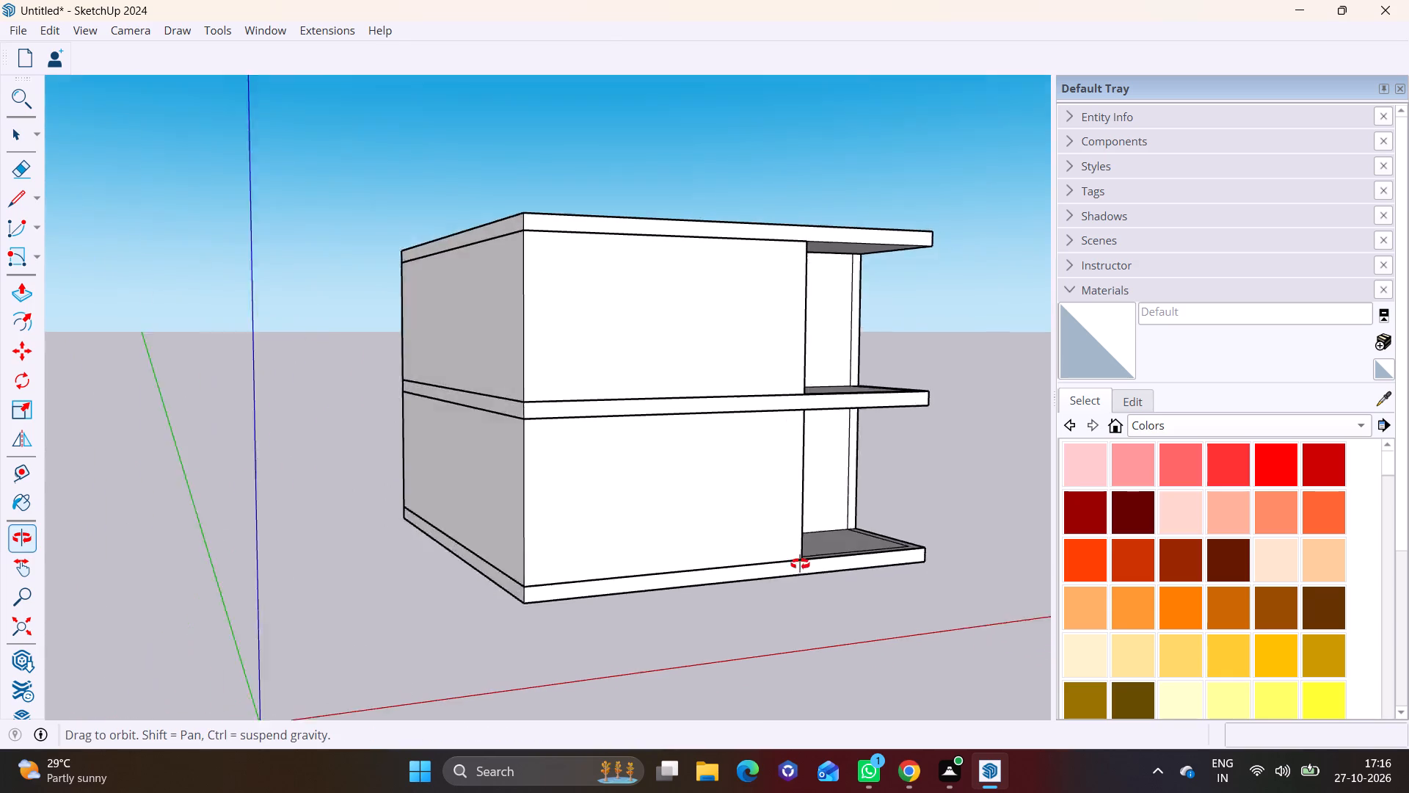
middle_drag(800, 564, 528, 598)
scroll(541, 583, down, 3)
shift+middle_drag(517, 575, 287, 611)
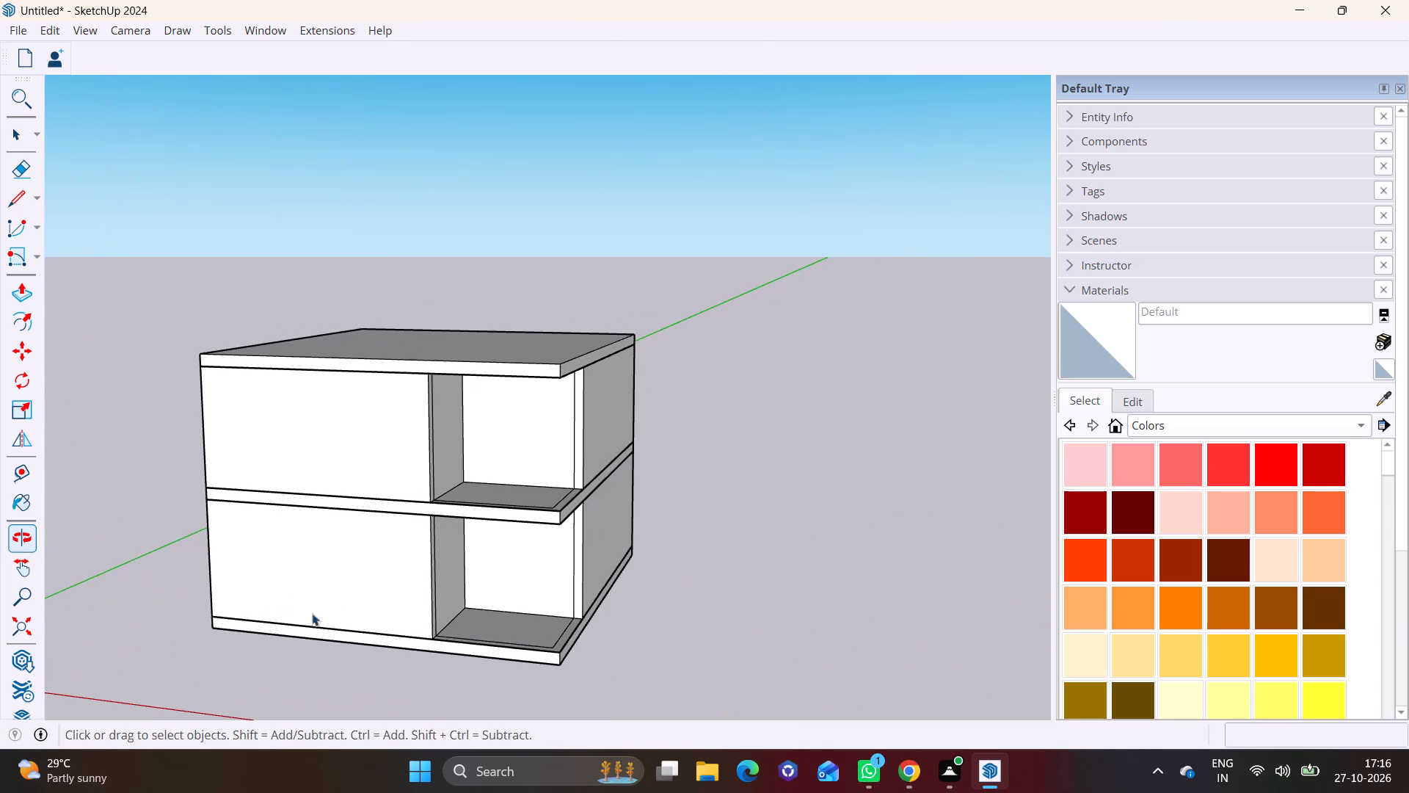
middle_drag(363, 612, 500, 541)
scroll(500, 541, up, 1)
shift+middle_drag(500, 541, 407, 549)
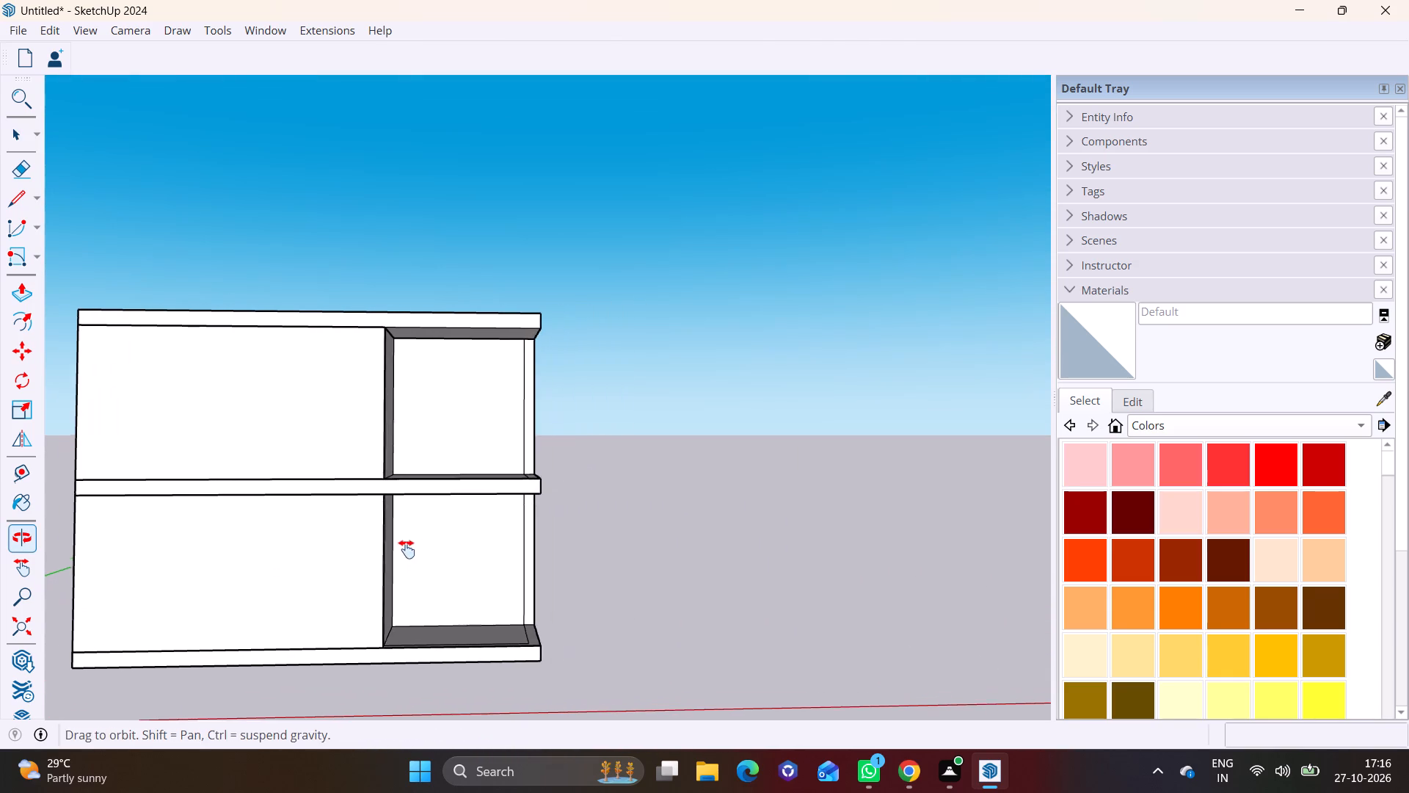
shift+middle_drag(407, 549, 398, 549)
scroll(376, 560, up, 2)
shift+middle_drag(373, 560, 584, 537)
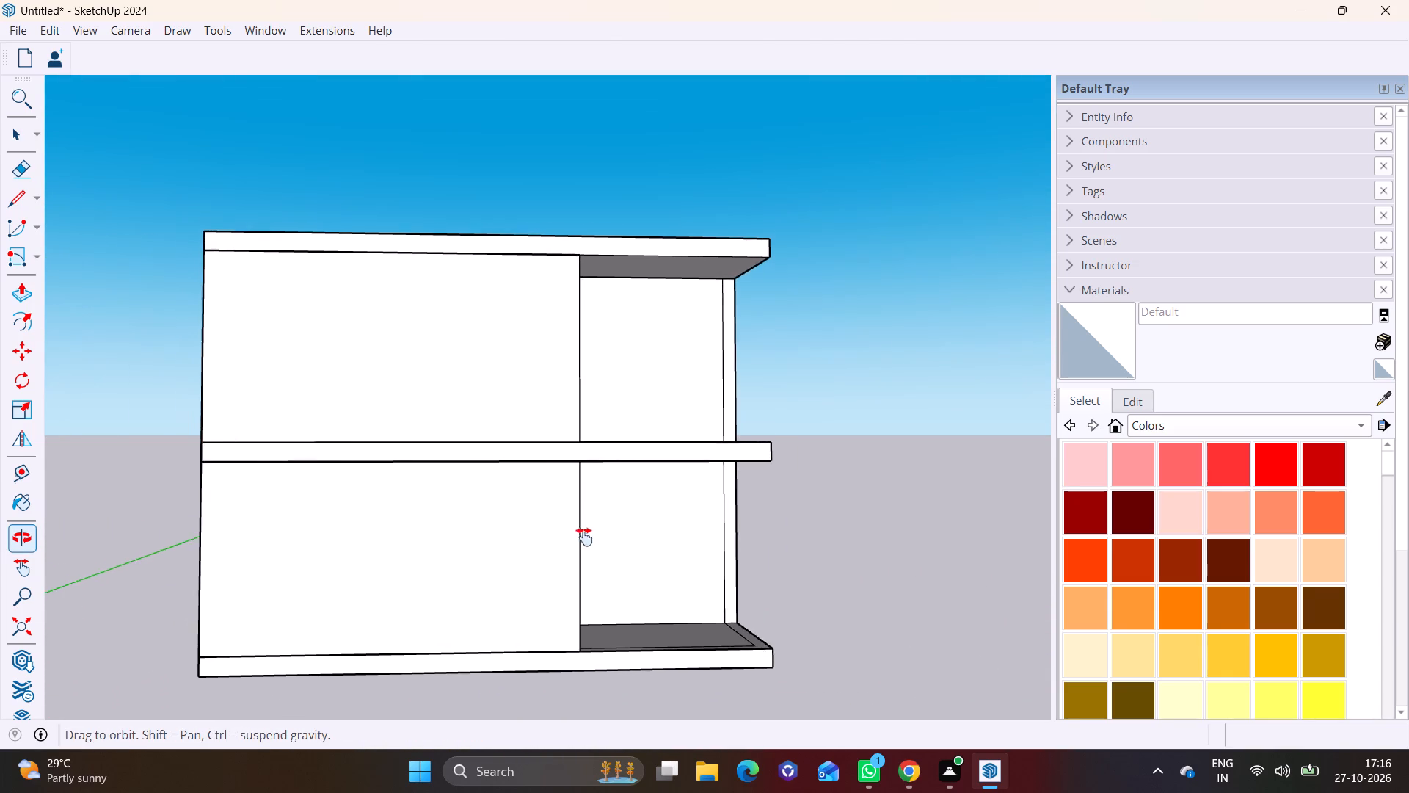
shift+middle_drag(584, 537, 590, 539)
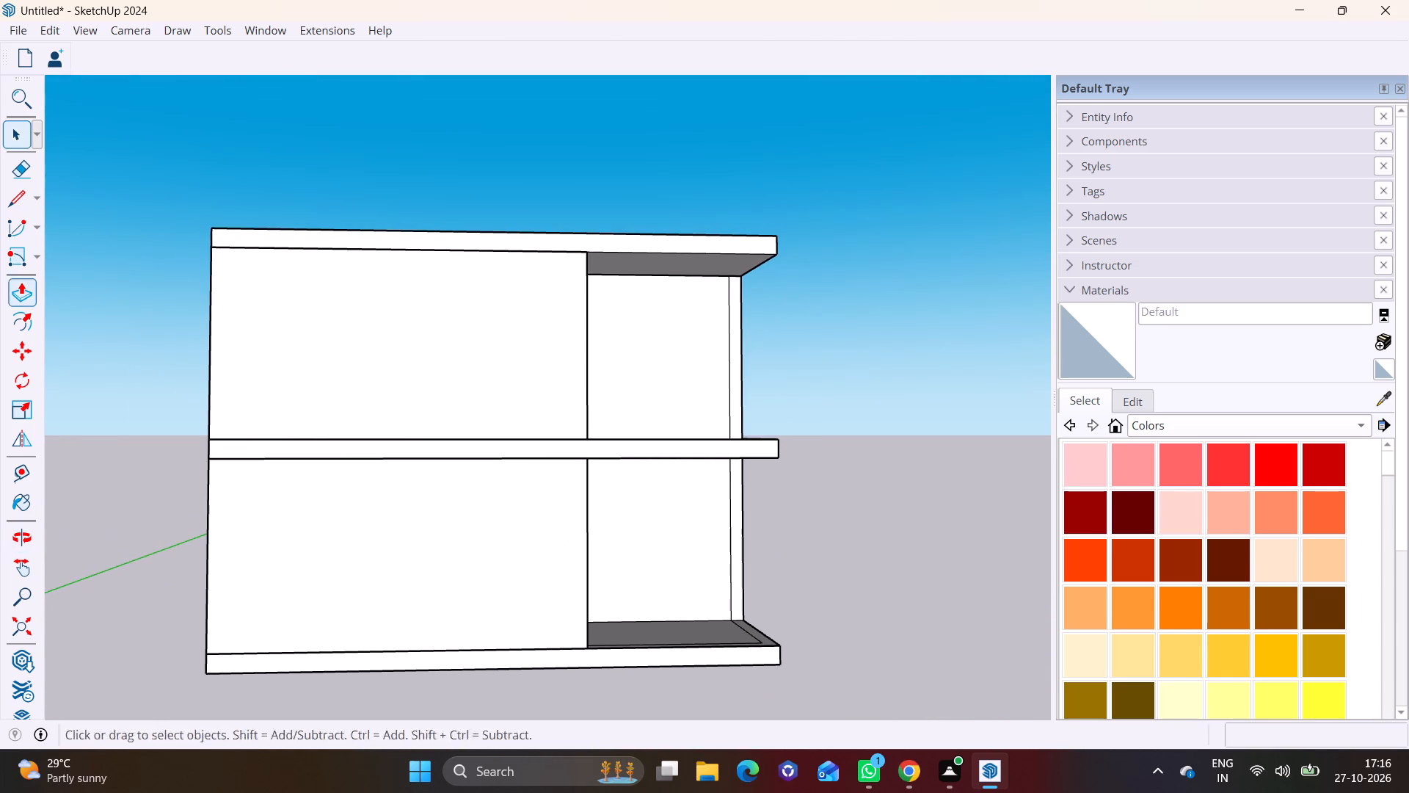
Draw a rectangle over the full height of the middle slab's front edge, from partway along the front wall to the open corner.
click(35, 247)
click(62, 305)
click(34, 248)
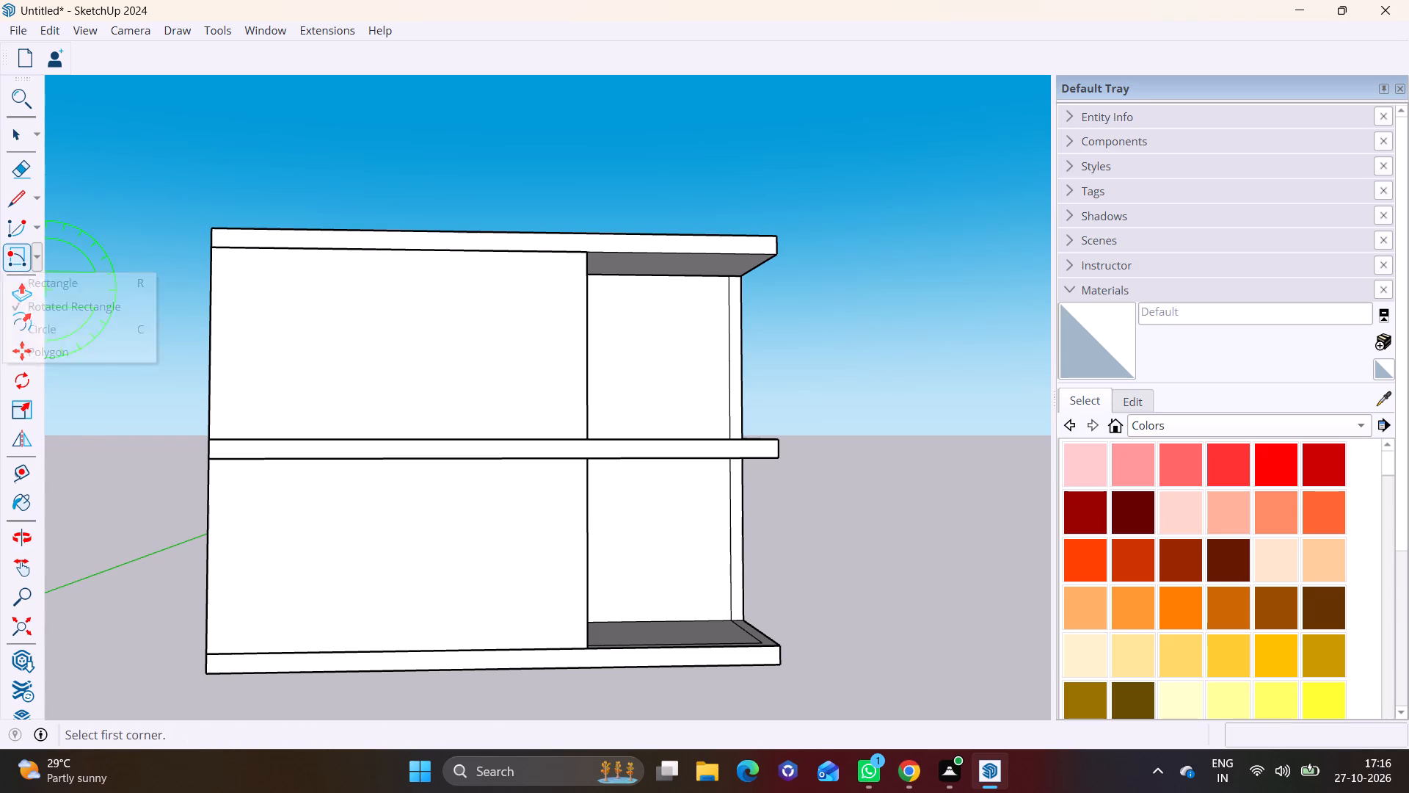
click(53, 284)
shift+middle_drag(396, 398, 109, 478)
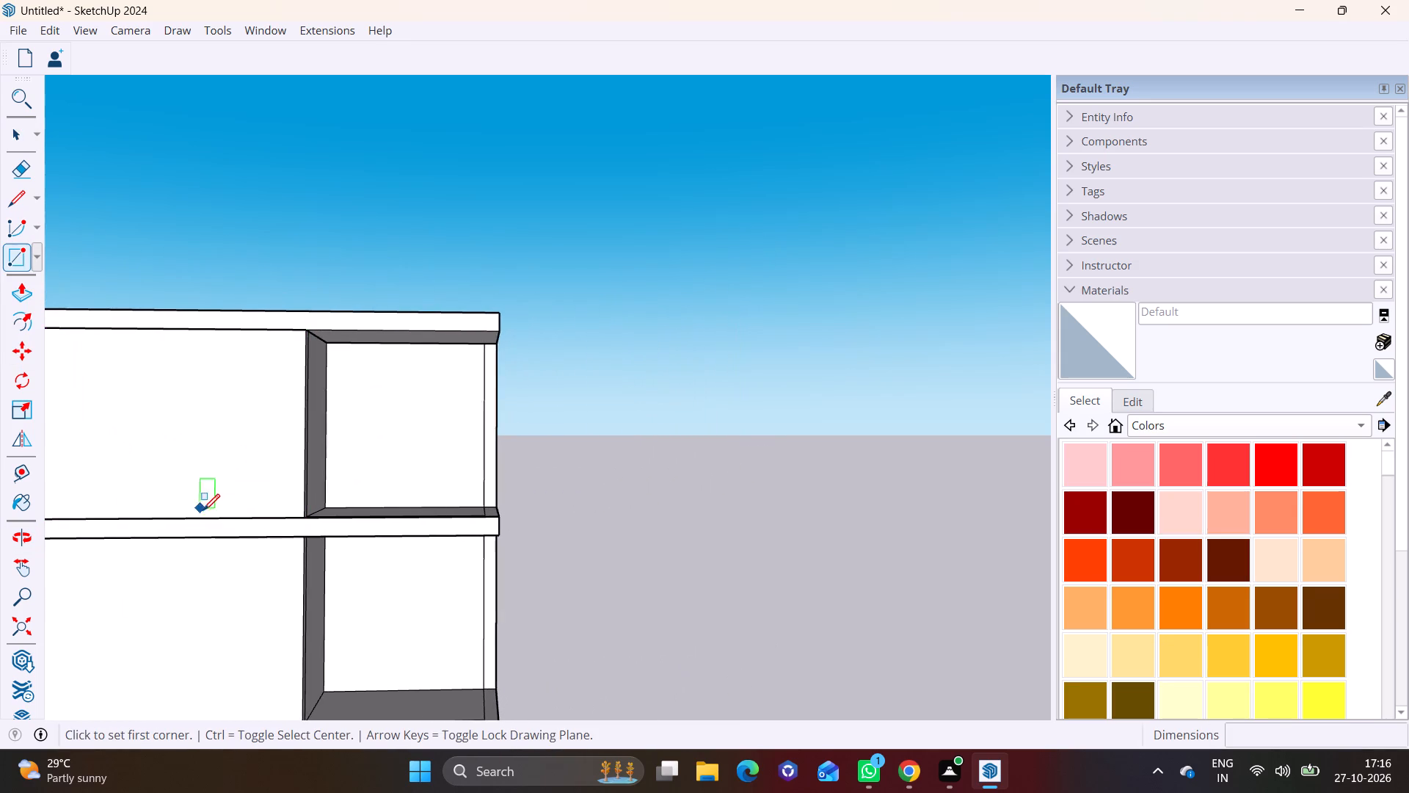
scroll(208, 513, up, 3)
shift+middle_drag(227, 529, 307, 489)
click(246, 479)
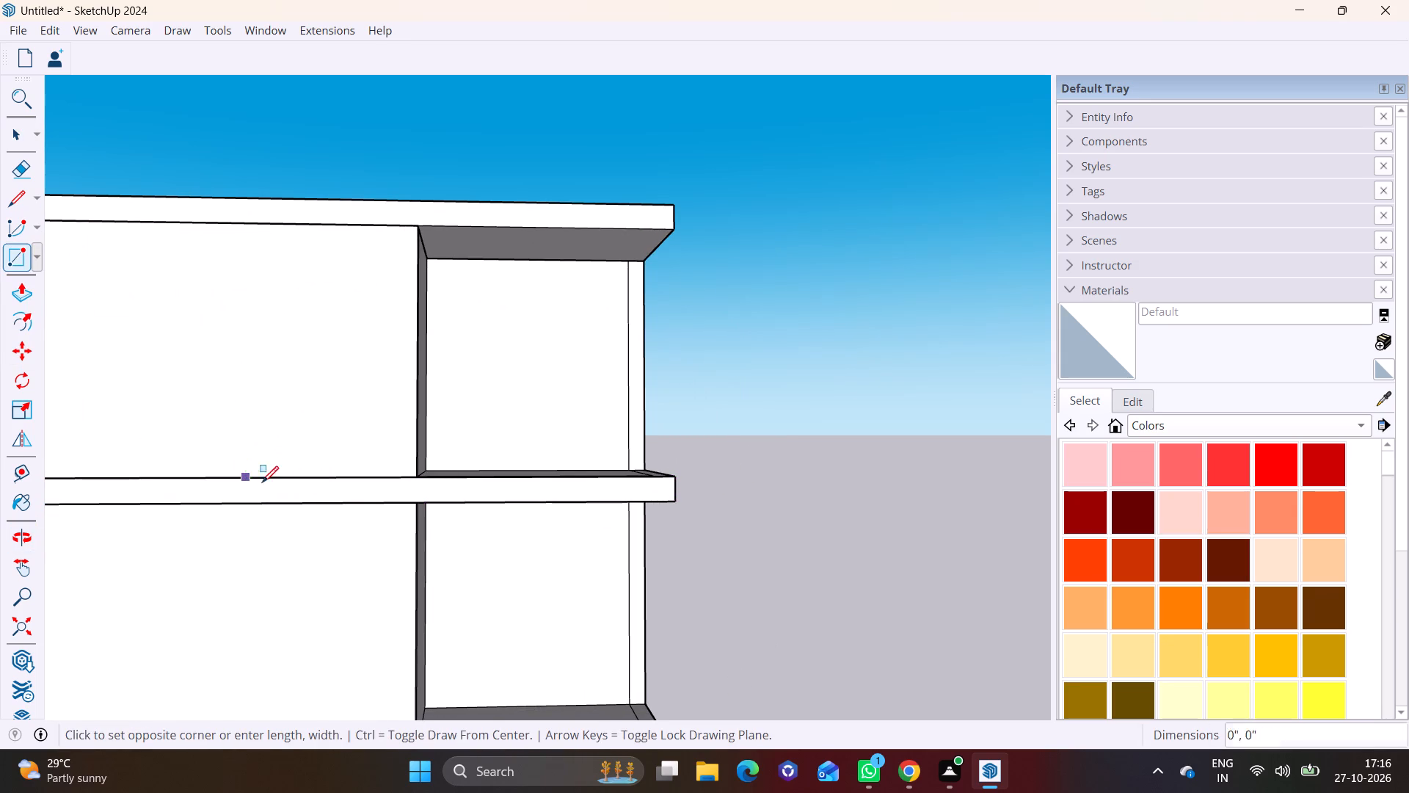
click(666, 500)
key(space)
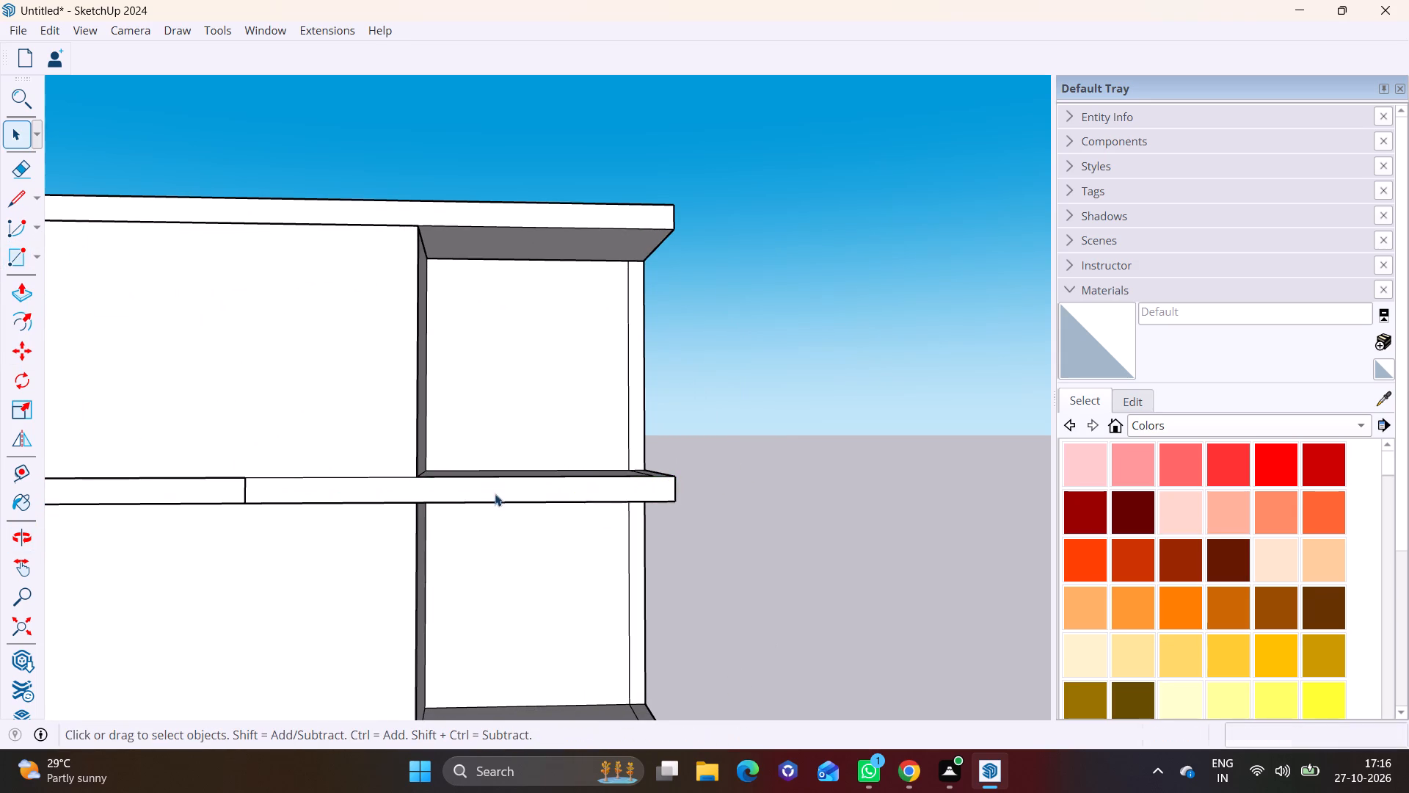
Push/Pull the rectangle on the middle slab's front edge outward about 1' 6" as a projecting ledge.
click(475, 489)
click(7, 284)
middle_drag(416, 468, 178, 567)
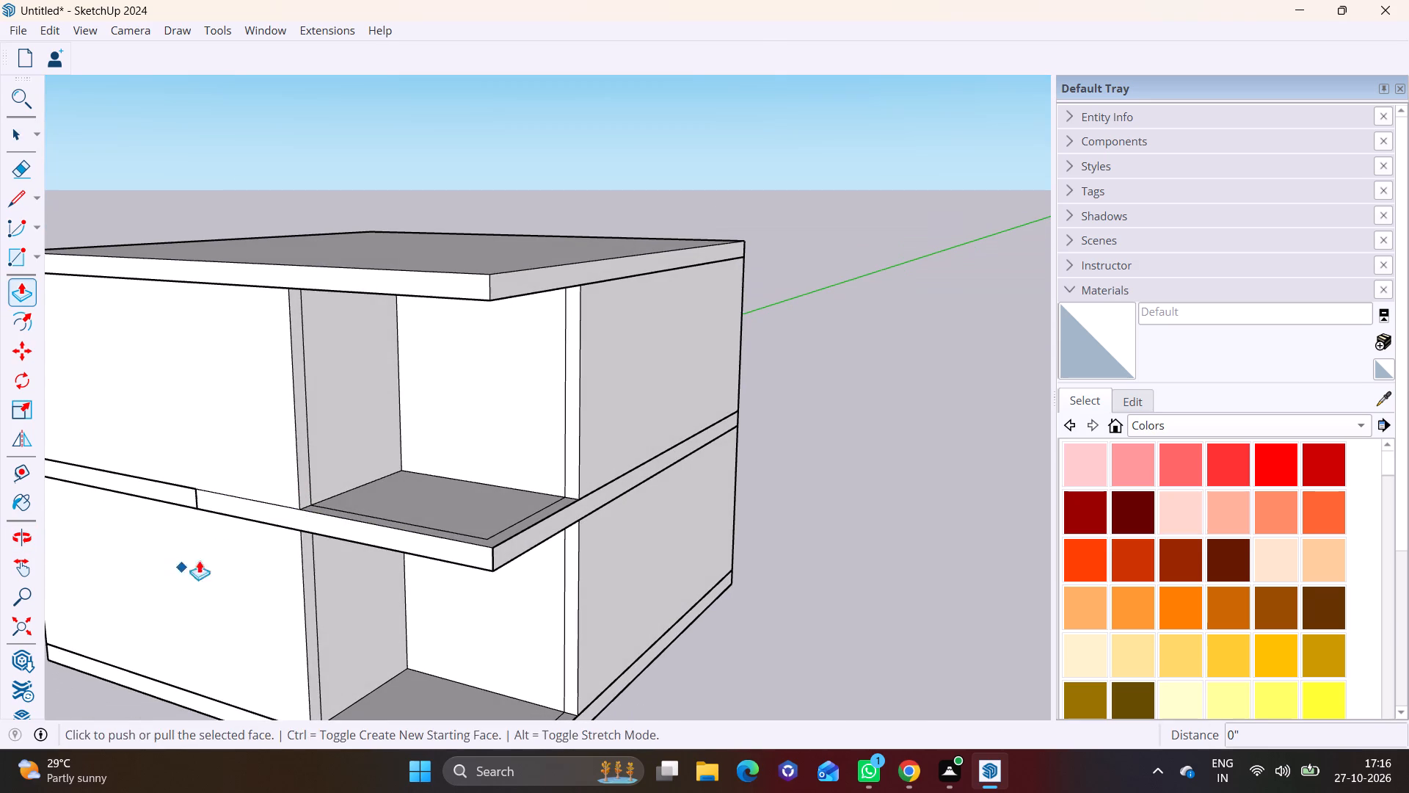
click(294, 522)
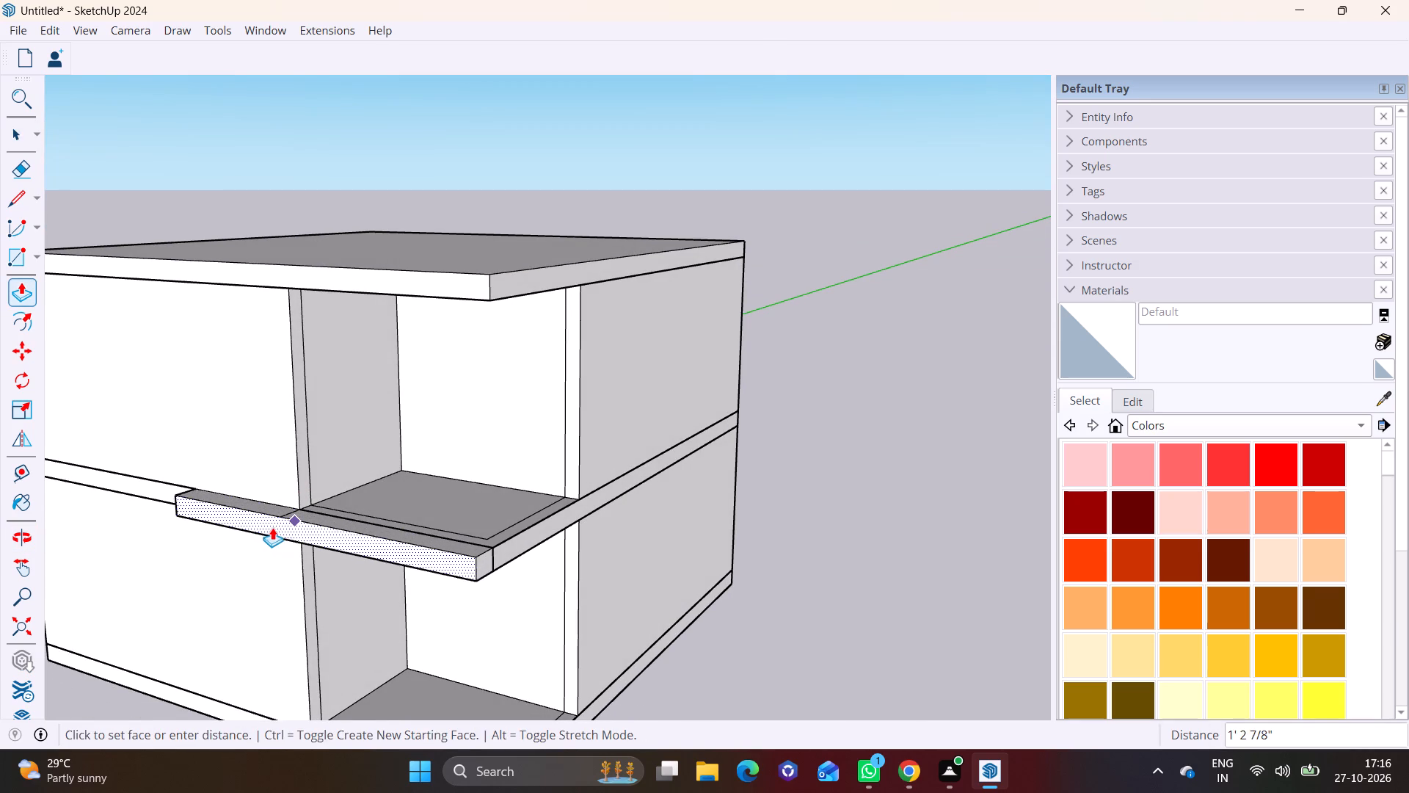
click(270, 530)
Draw a line from back to front across the ledge's top, marking off a post footprint at the open-corner end.
drag(12, 200, 29, 211)
shift+middle_drag(263, 427, 274, 419)
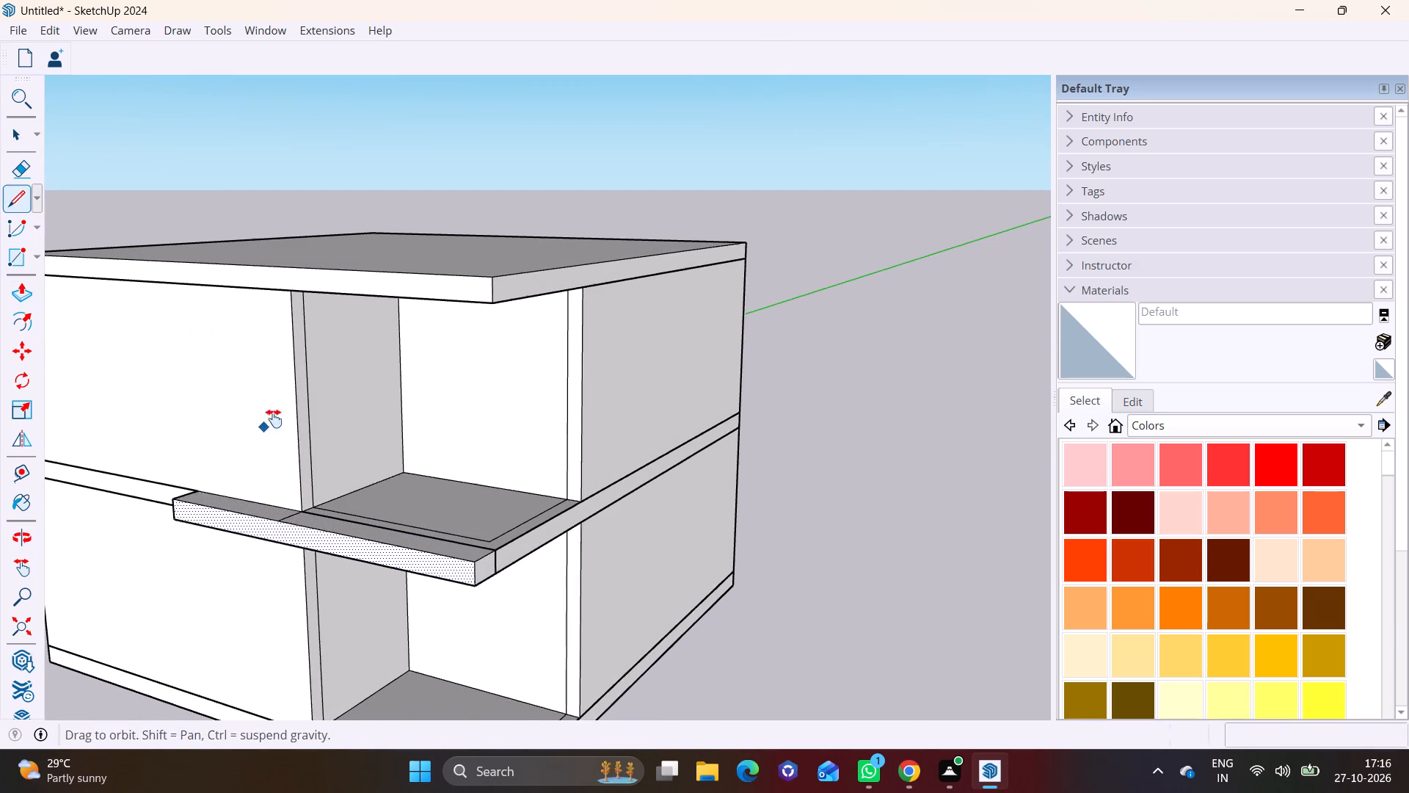
shift+middle_drag(274, 419, 319, 342)
middle_drag(494, 551, 508, 680)
scroll(534, 537, up, 7)
click(546, 557)
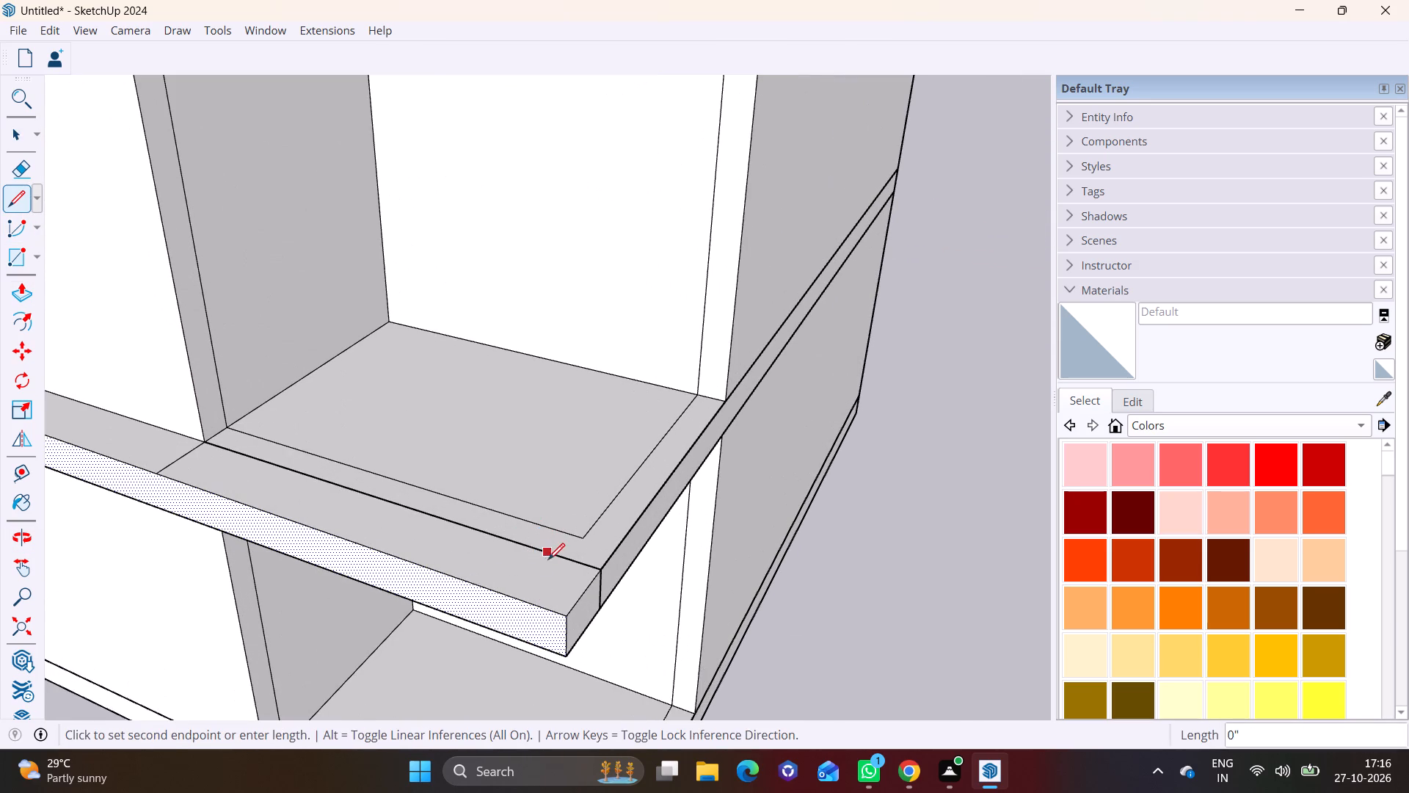
click(509, 594)
Push/Pull the marked-off end of the ledge up 11' to the roof slab's top as a corner post.
key(space)
click(556, 585)
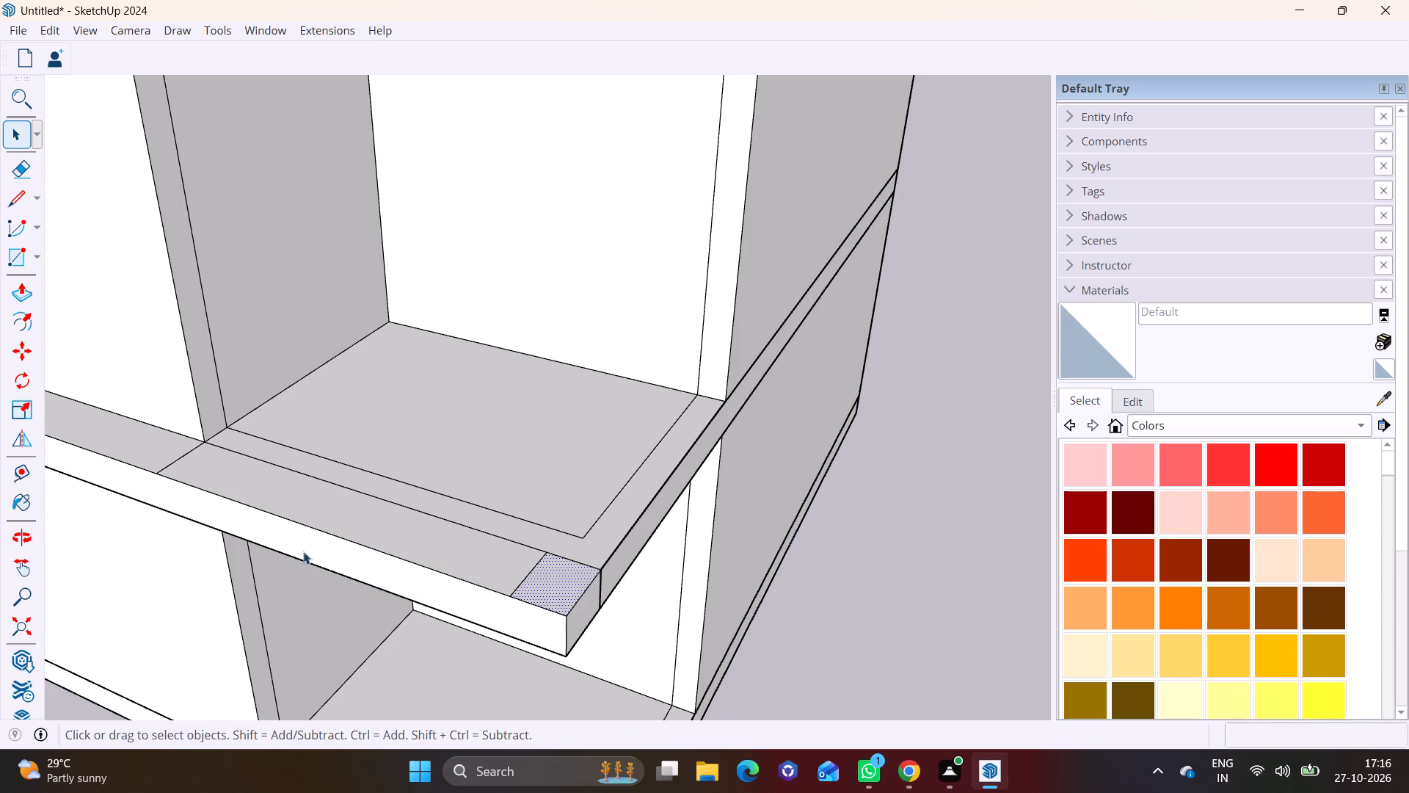
click(36, 283)
click(538, 579)
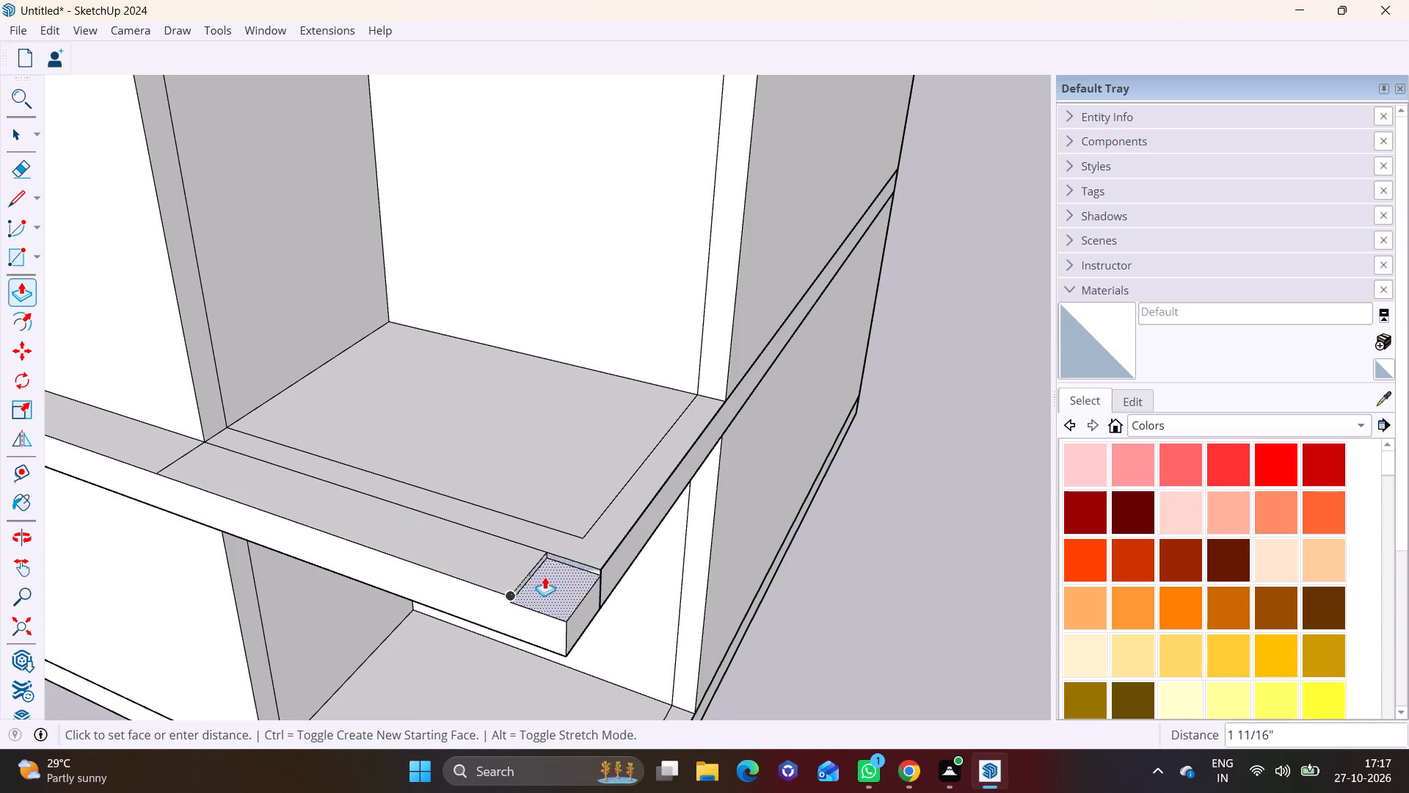
scroll(542, 488, down, 6)
click(534, 220)
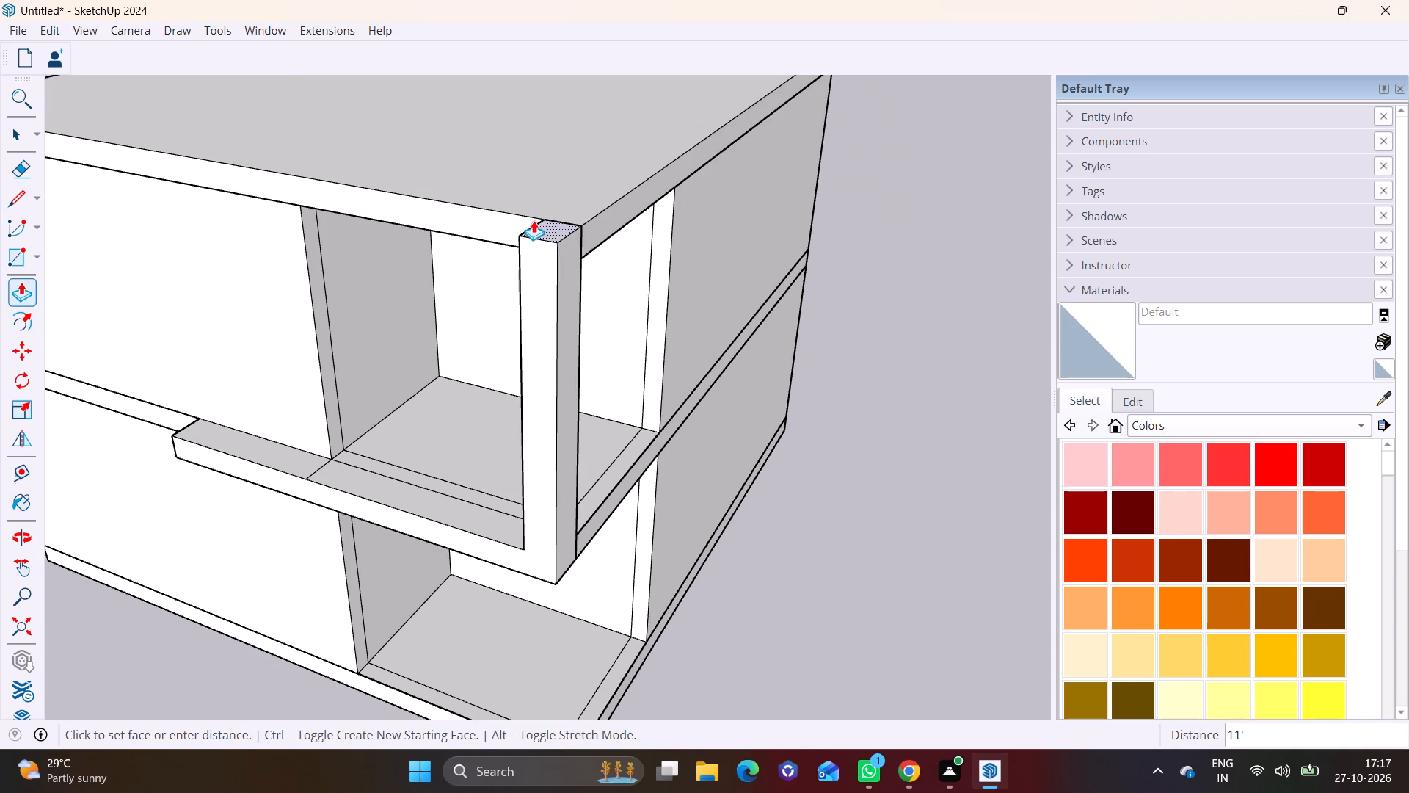
Draw a line across the corner post's inner side face, level with the underside of the roof slab.
middle_drag(448, 422, 752, 319)
shift+middle_drag(666, 269, 582, 434)
middle_drag(638, 427, 754, 421)
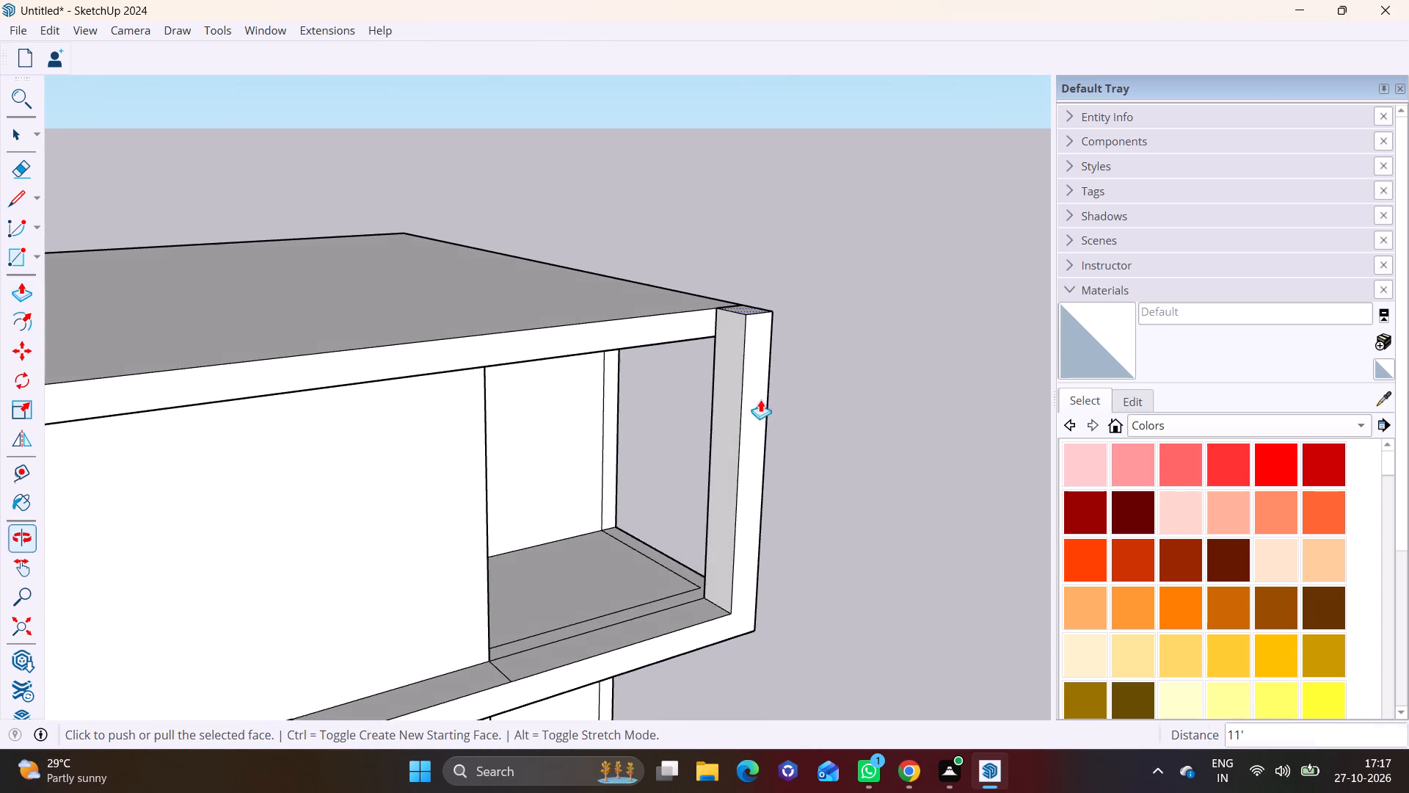
scroll(745, 339, up, 5)
click(7, 206)
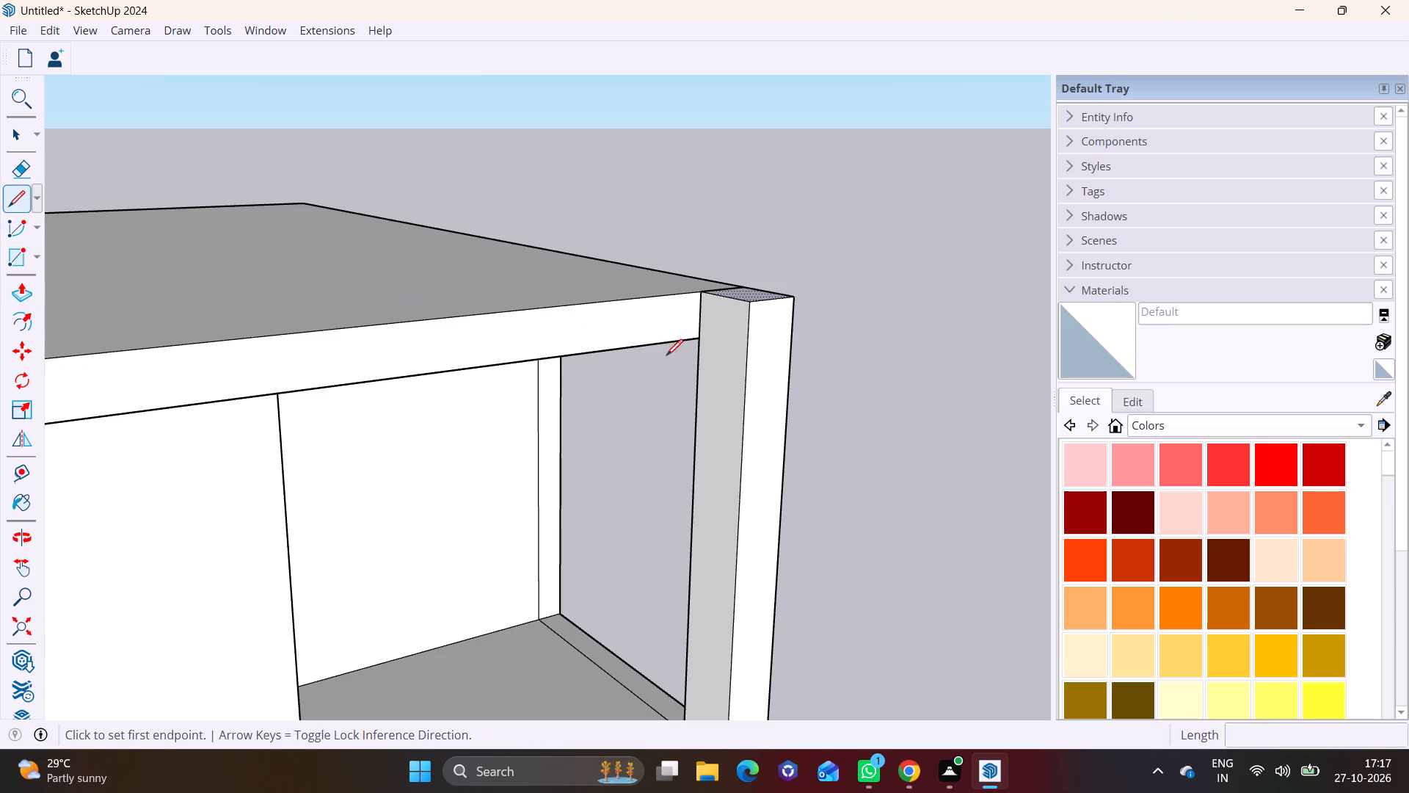
click(699, 340)
click(750, 356)
Push/Pull the post's upper inner face about 15' 9" along the roof slab's front, to line up with the lower ledge's end.
key(space)
click(720, 326)
click(23, 285)
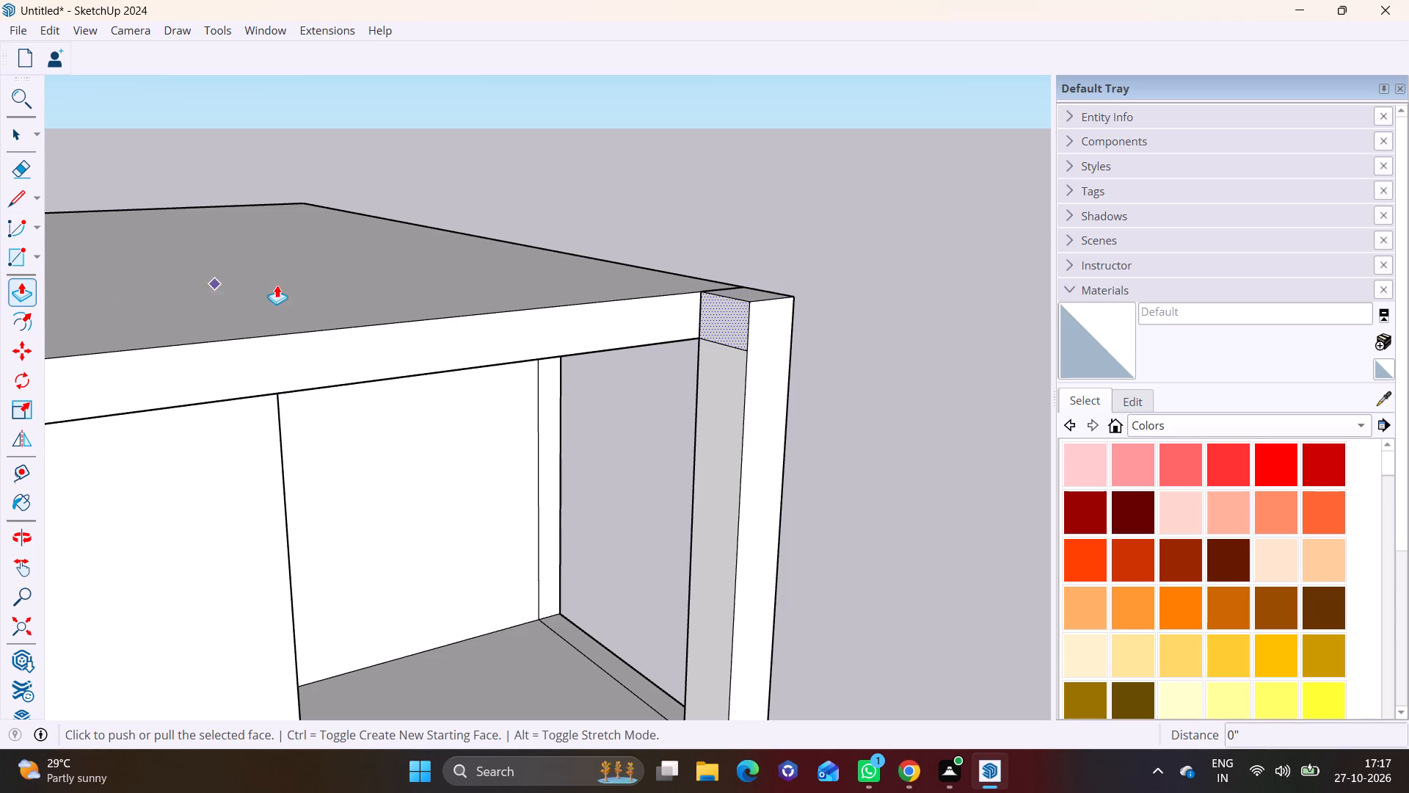
click(724, 322)
scroll(385, 345, up, 1)
scroll(381, 350, down, 3)
shift+middle_drag(175, 415, 475, 150)
click(263, 707)
scroll(288, 684, down, 4)
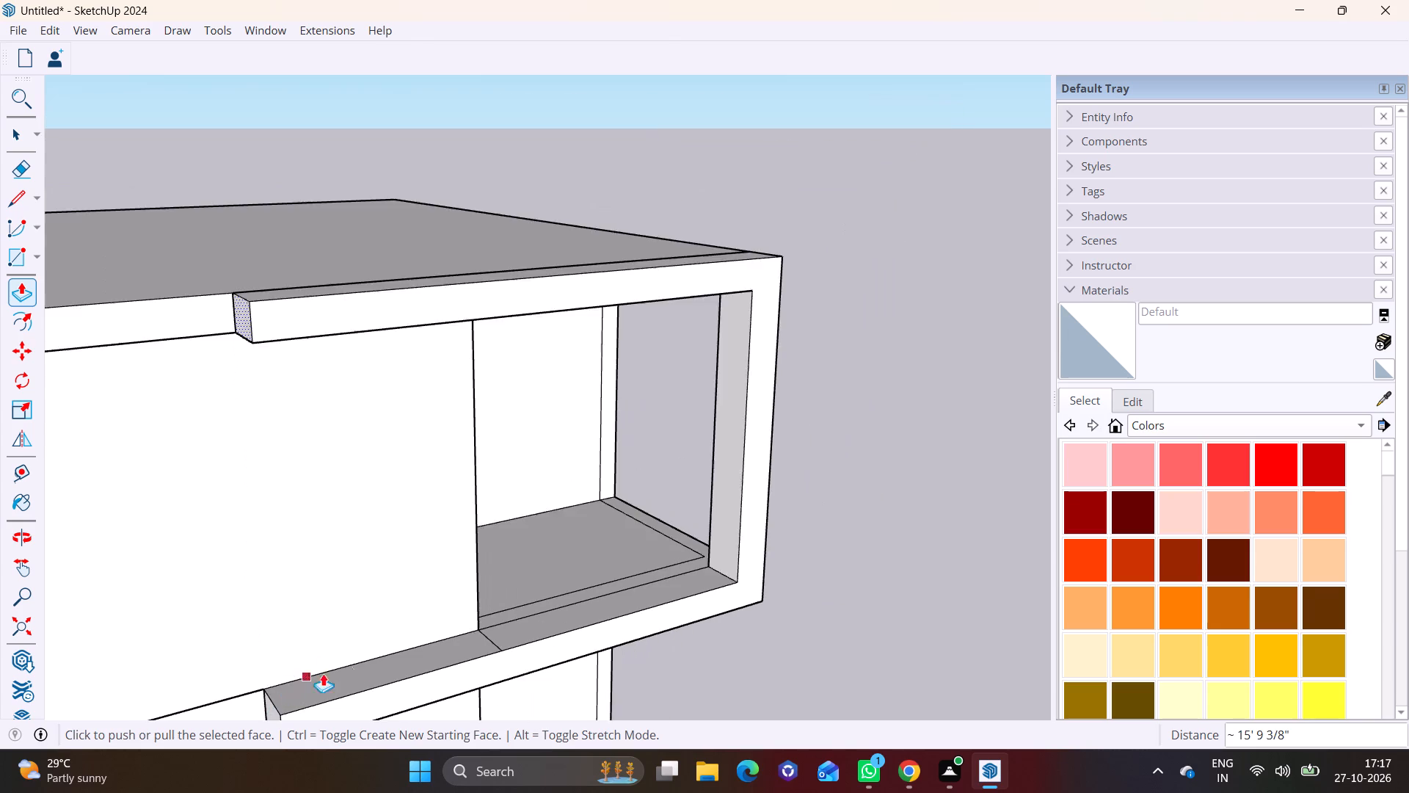
Draw a rectangle about 6' 8" long on the upper front wall, directly under the roof band, from the band's end to the recess corner.
scroll(323, 673, down, 3)
middle_drag(396, 660, 269, 504)
middle_drag(333, 543, 211, 533)
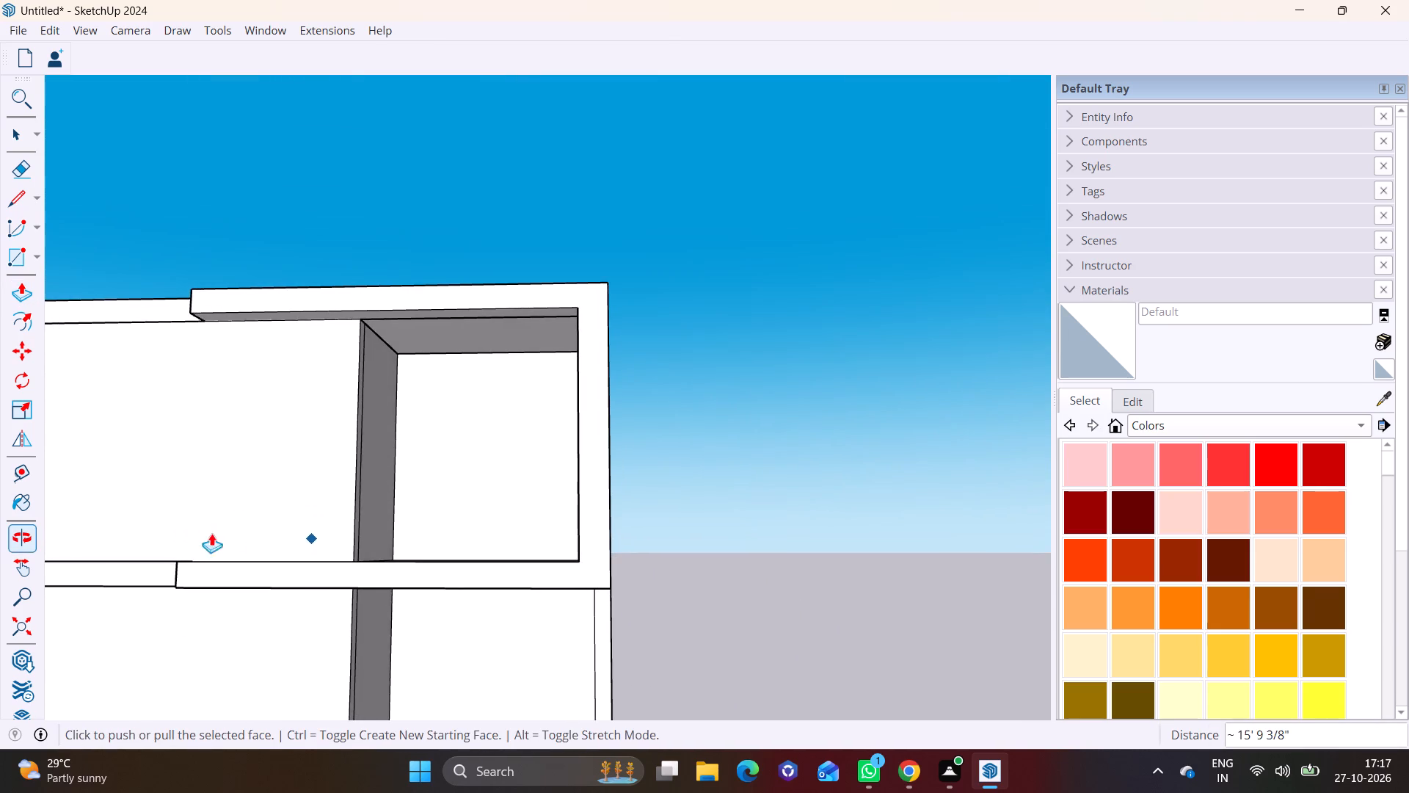
scroll(254, 531, up, 2)
shift+middle_drag(283, 543, 335, 568)
middle_drag(346, 584, 385, 598)
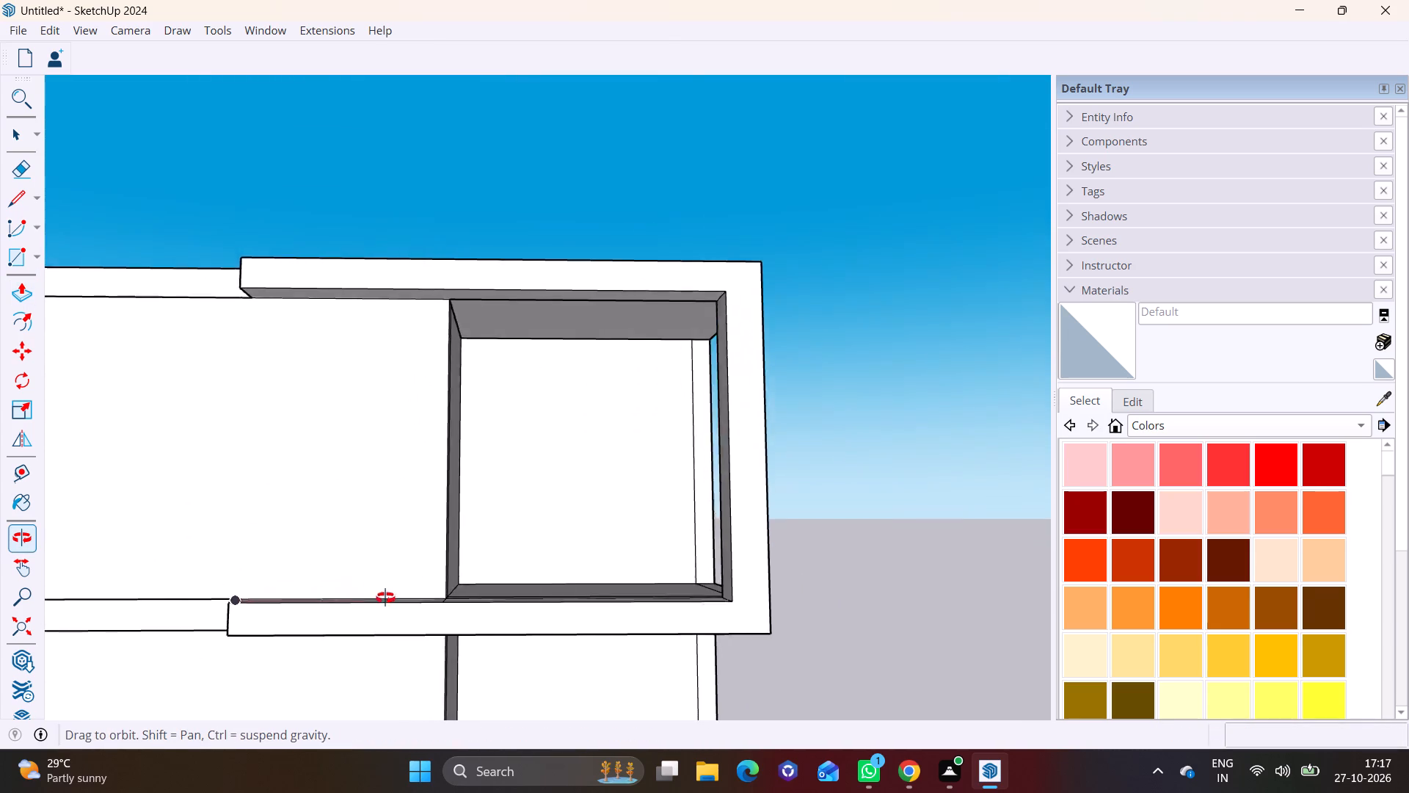
middle_drag(385, 598, 428, 606)
scroll(459, 296, up, 5)
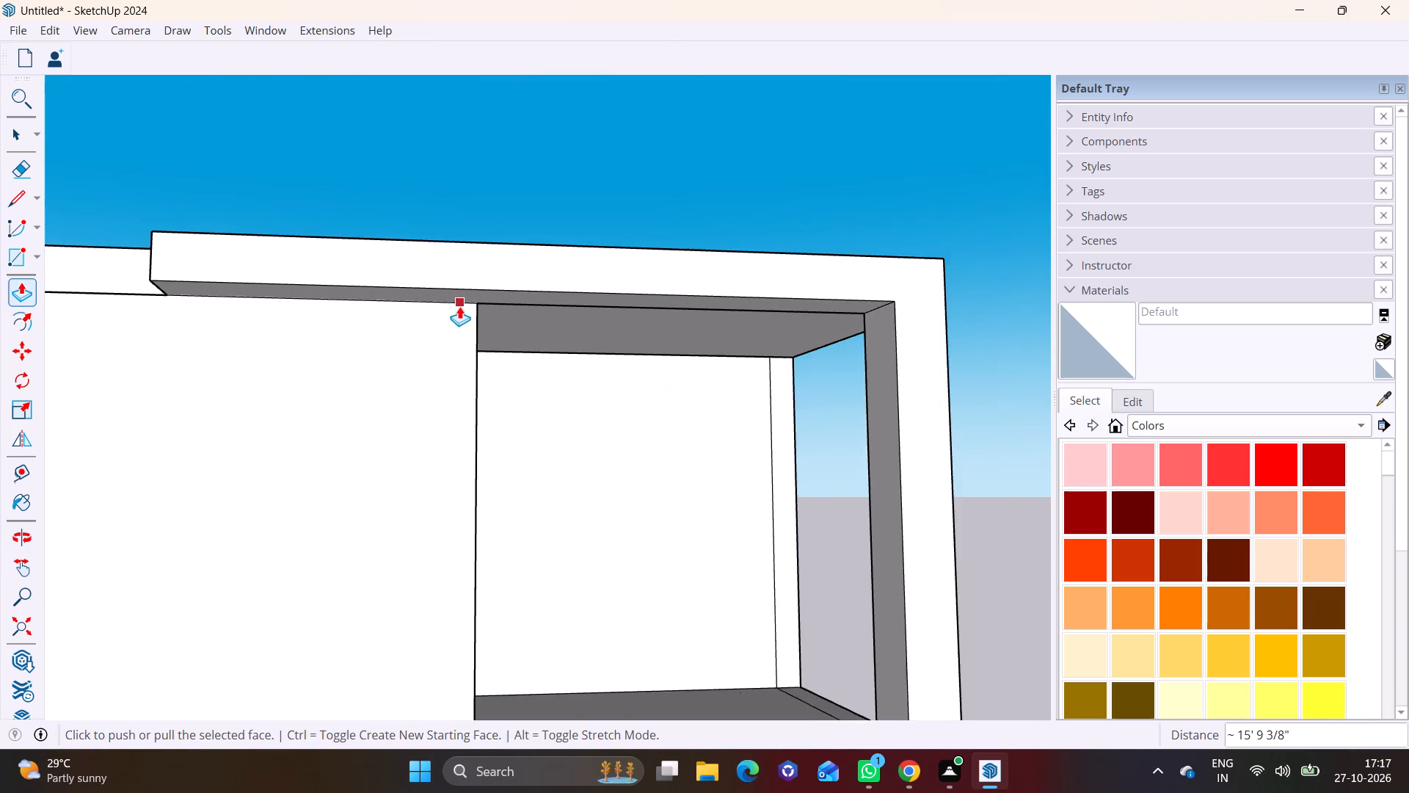
middle_drag(453, 314, 299, 386)
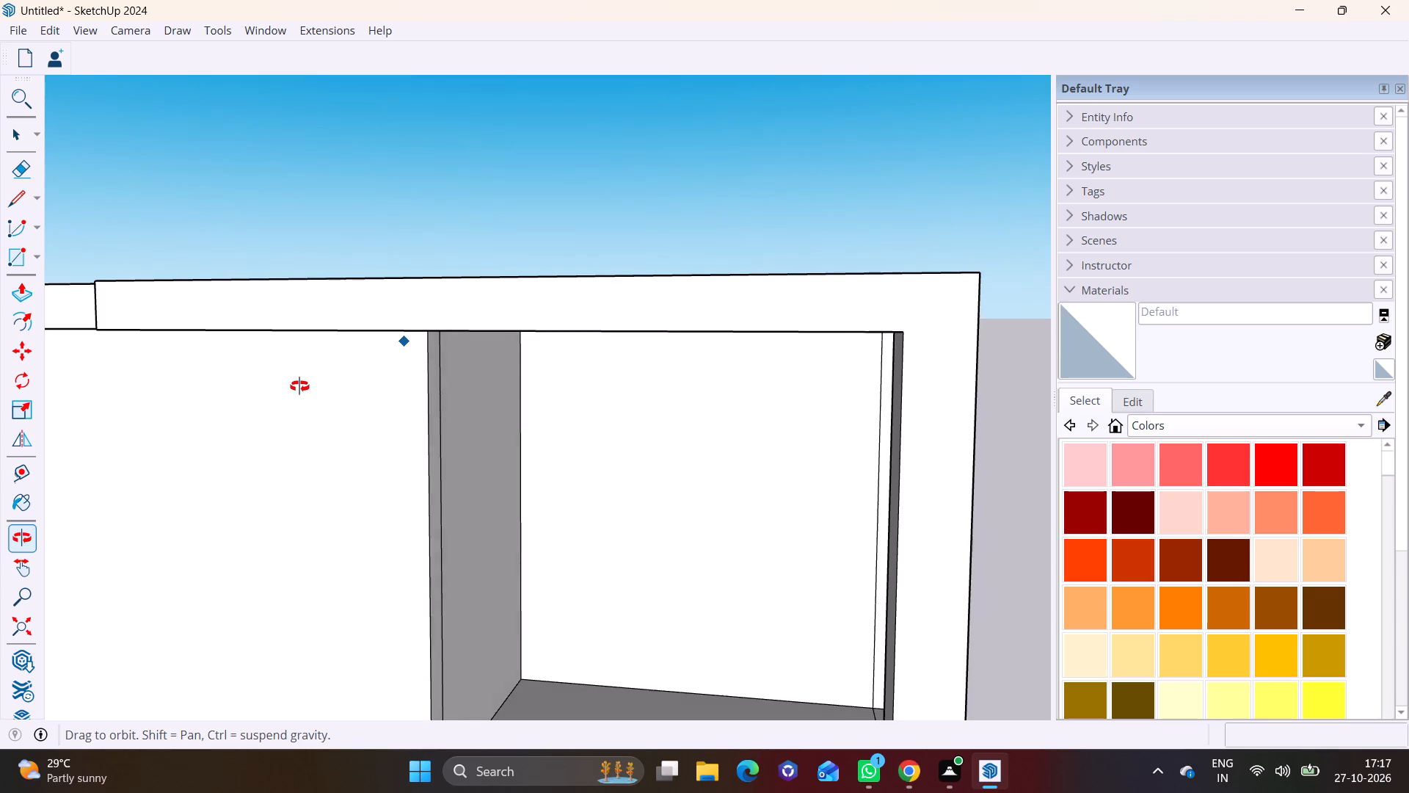
middle_drag(299, 386, 341, 415)
scroll(320, 396, up, 2)
middle_drag(374, 366, 448, 287)
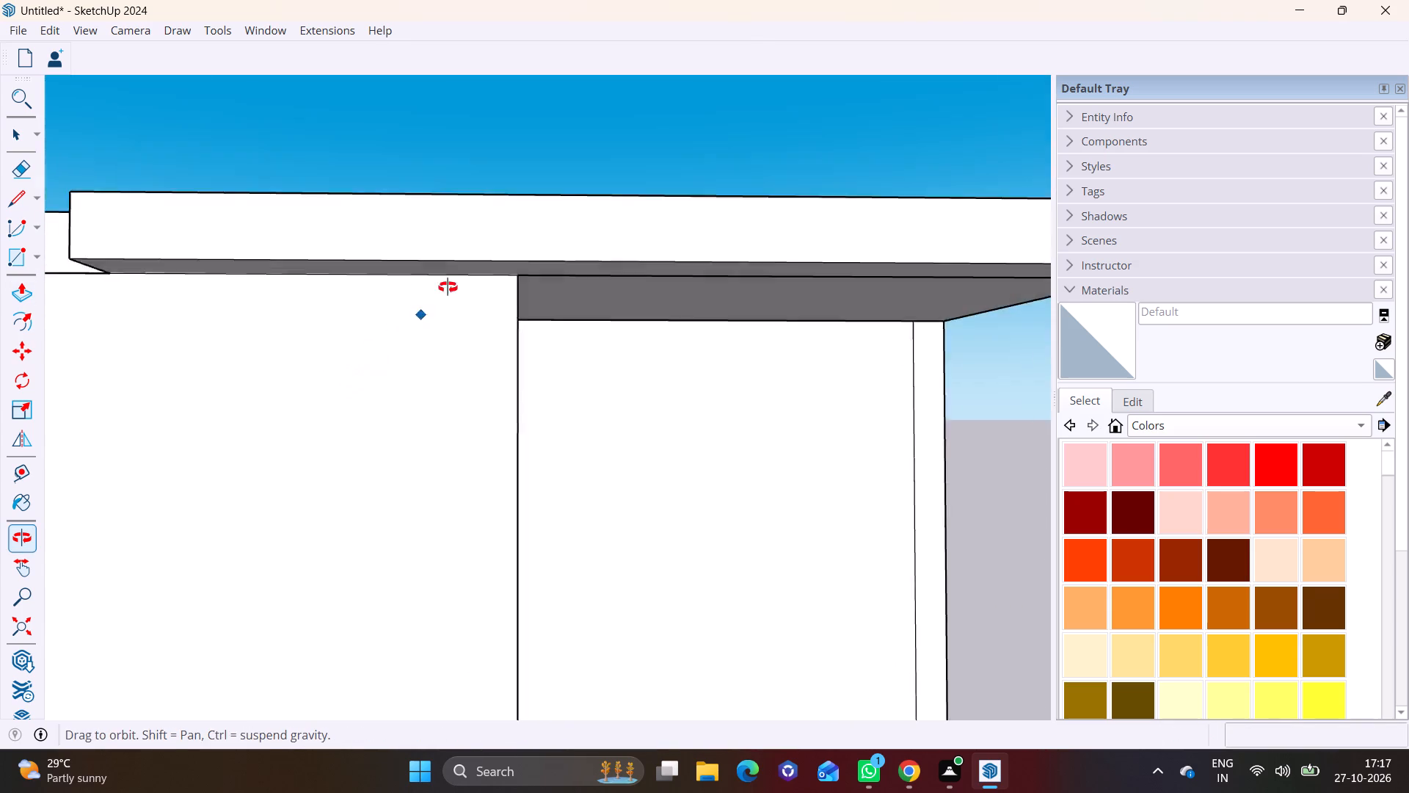
middle_drag(448, 287, 479, 247)
middle_drag(428, 340, 380, 372)
scroll(363, 309, up, 2)
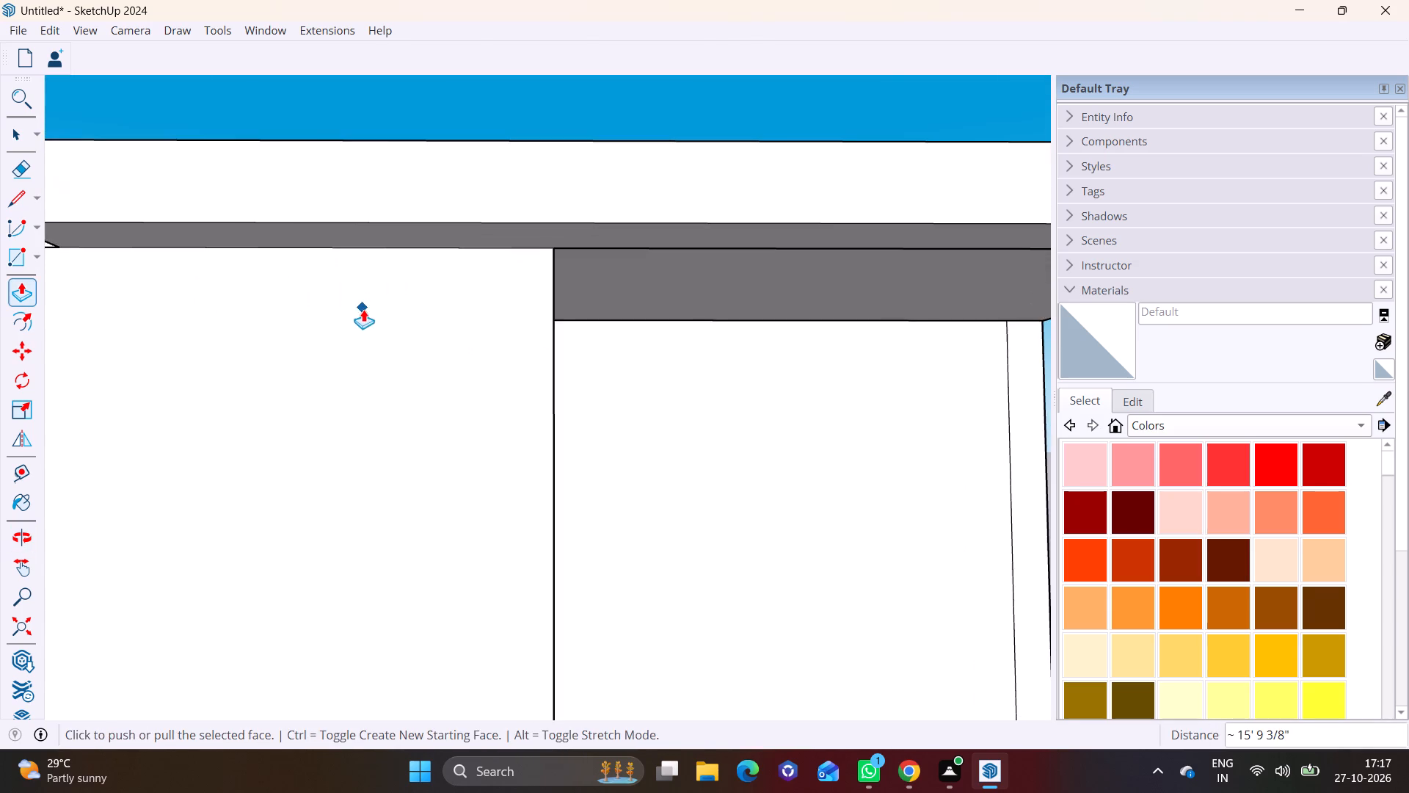
middle_drag(362, 297, 421, 208)
click(35, 249)
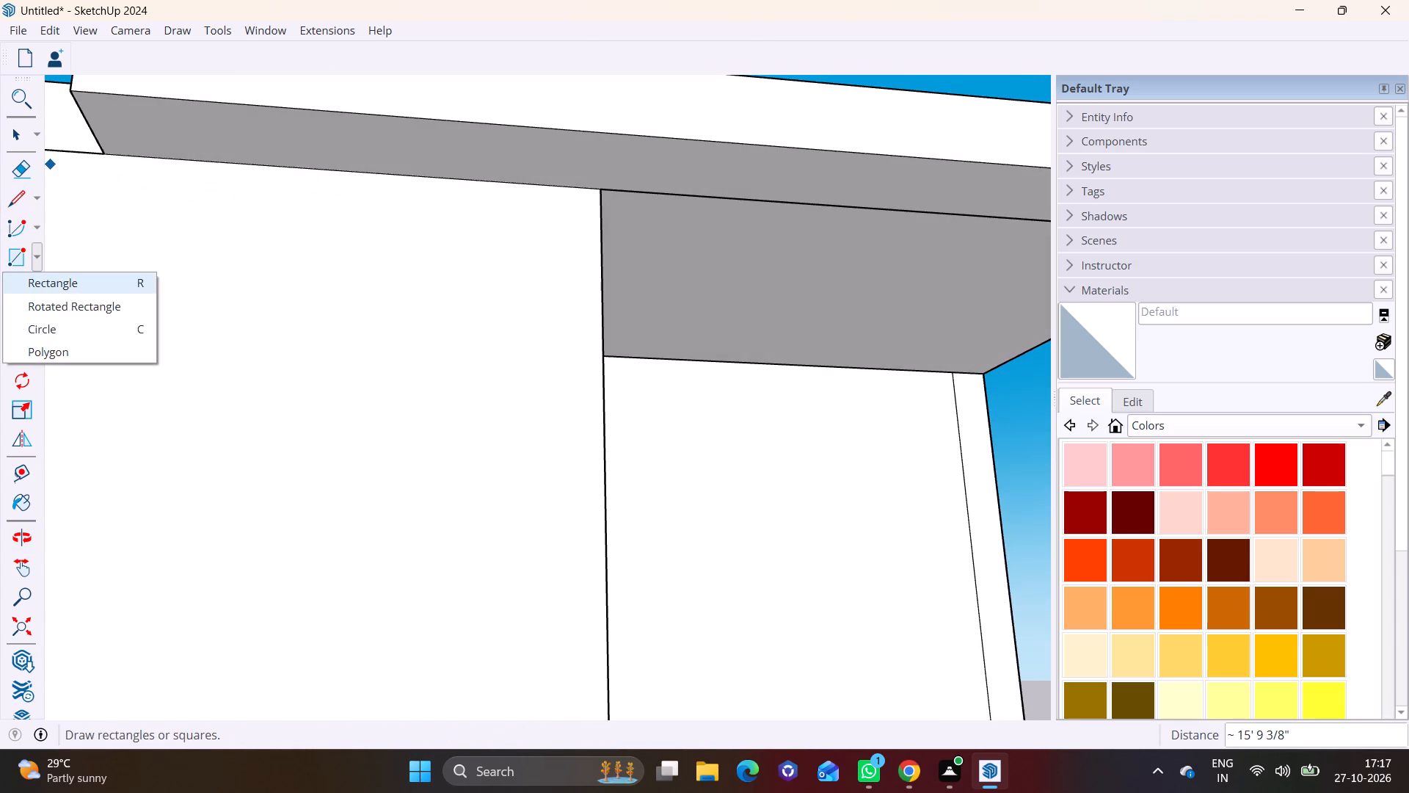
click(51, 278)
click(109, 157)
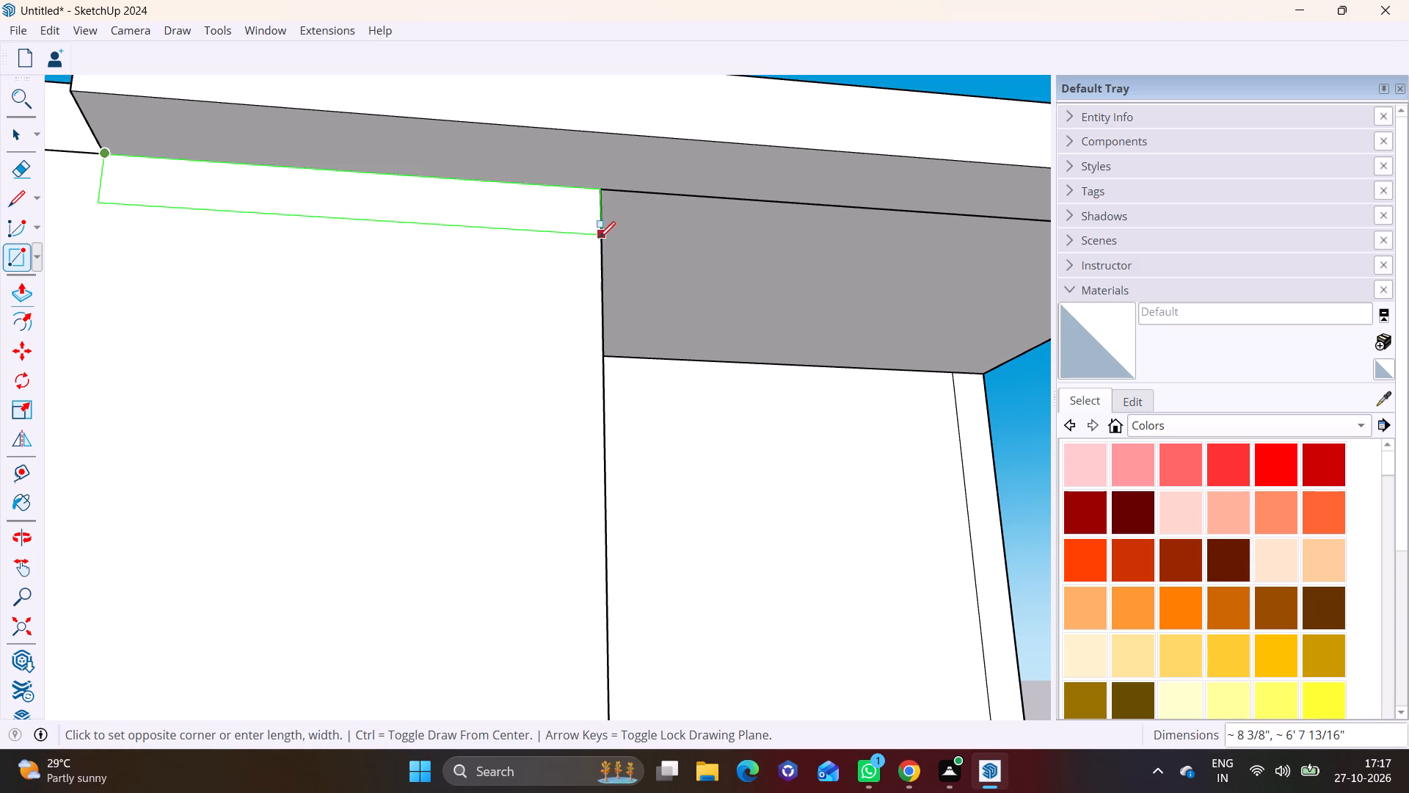
click(597, 255)
key(space)
Push/Pull the rectangle under the roof band outward about 5 3/8" from the upper front wall.
middle_drag(624, 254, 313, 442)
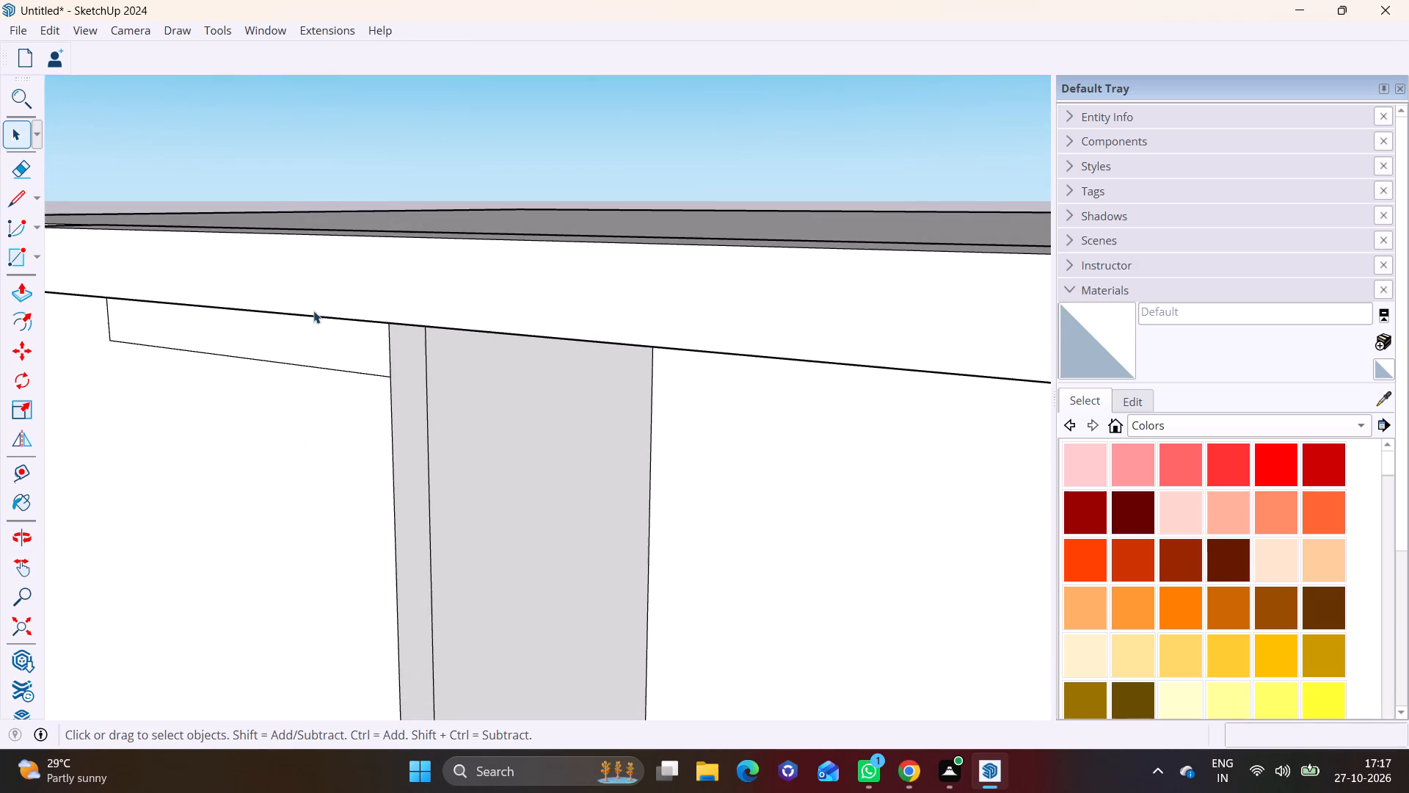
key(space)
click(306, 336)
click(24, 289)
click(171, 322)
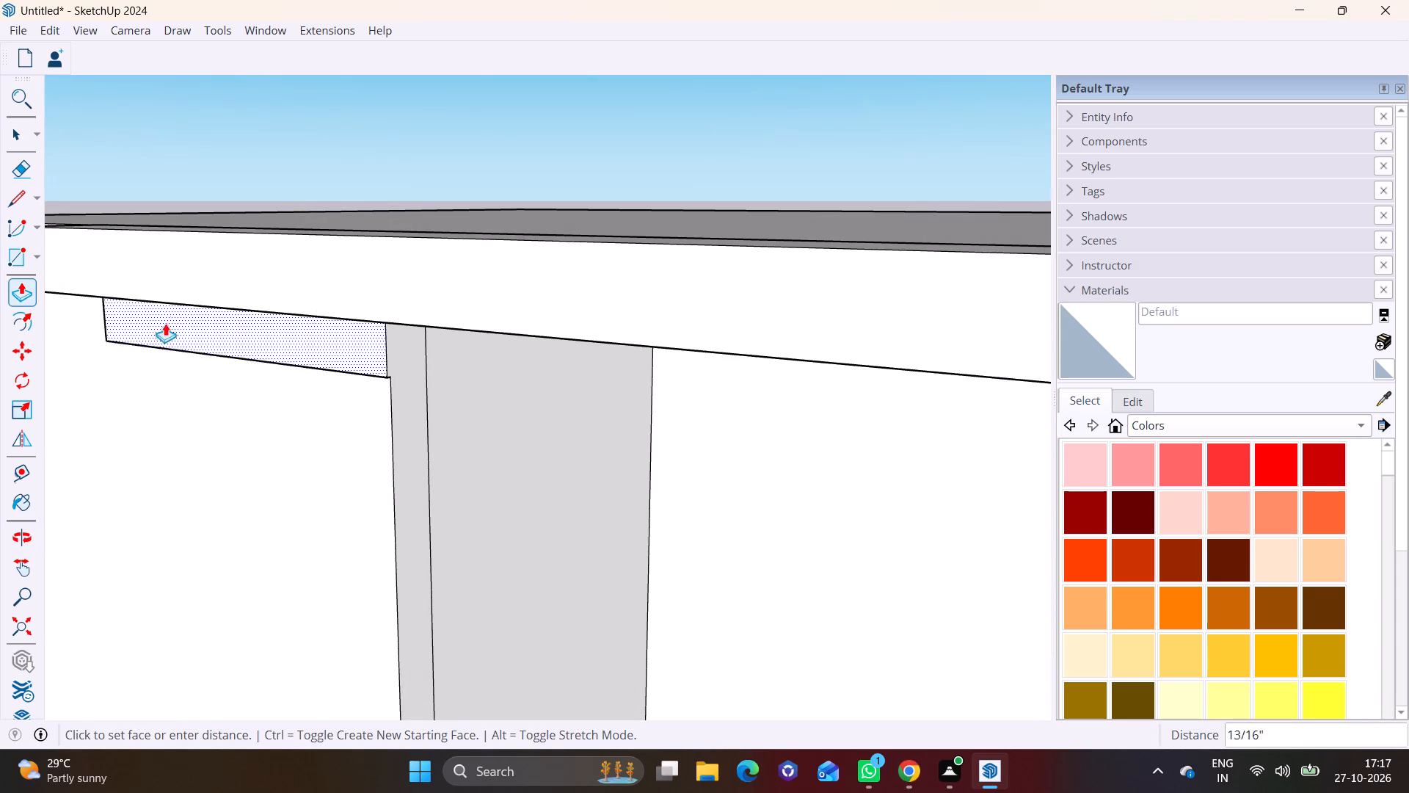
click(148, 328)
Draw a line across the wall end at the recess, extending the small beam's lower edge to the wall's inner line.
middle_drag(327, 301, 363, 275)
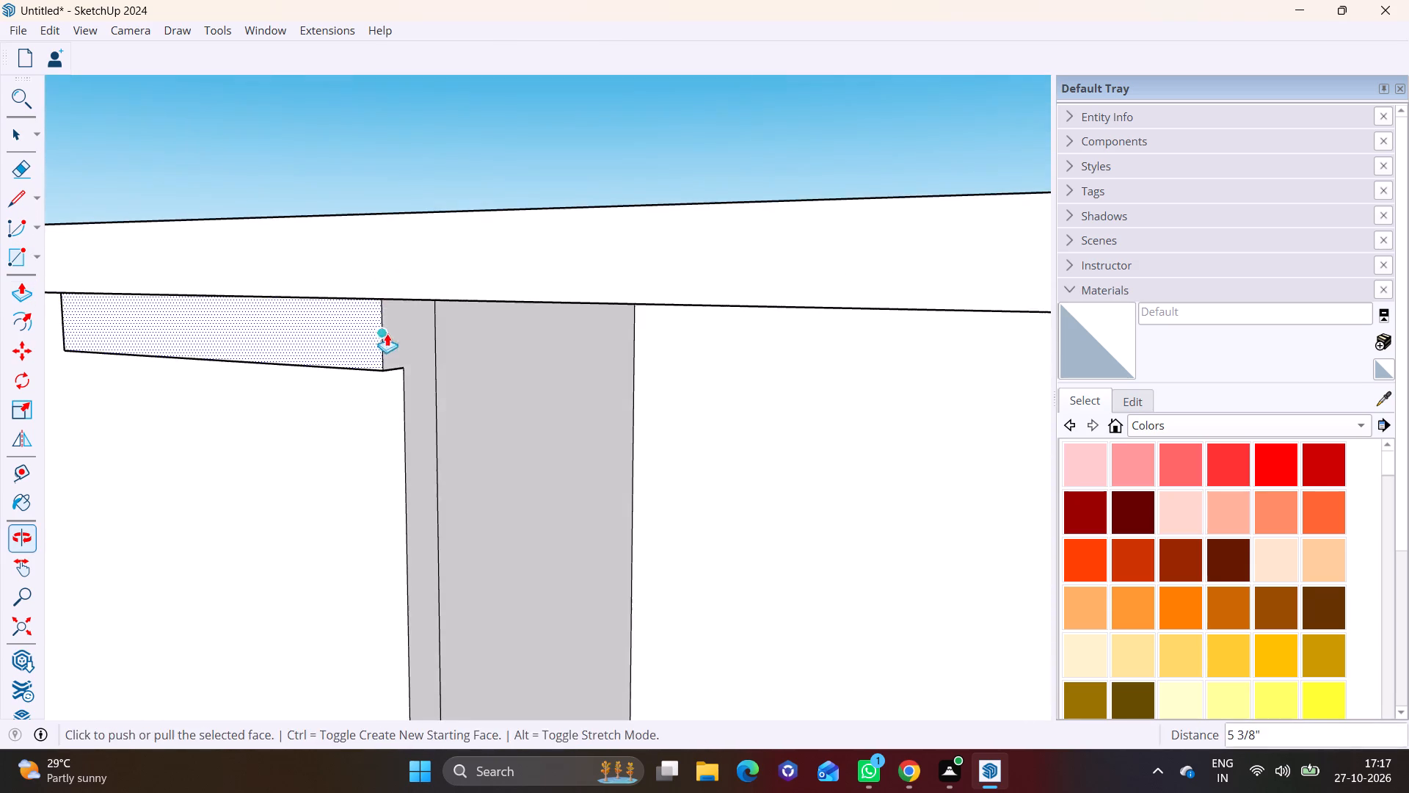
middle_drag(387, 334, 329, 277)
scroll(321, 316, up, 1)
click(14, 192)
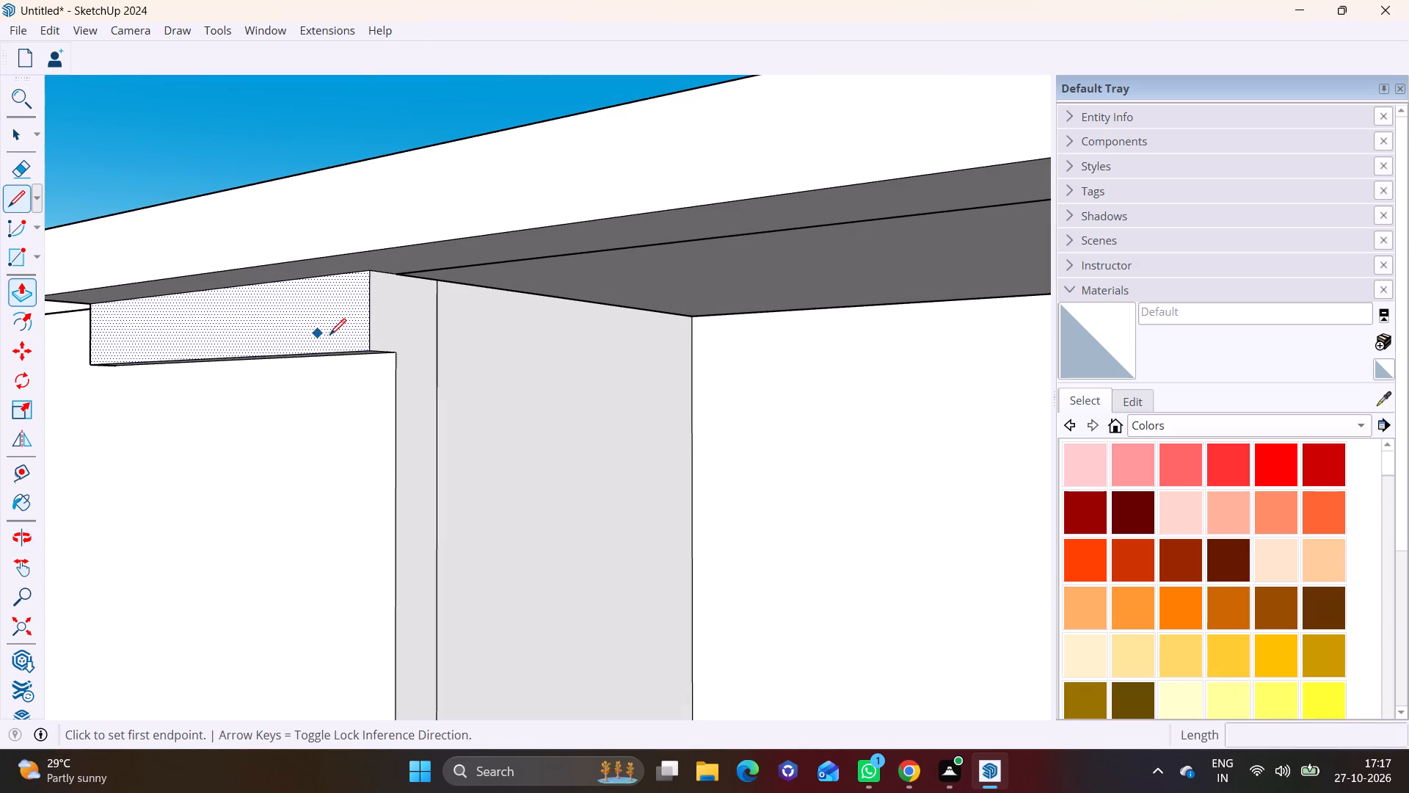
click(392, 355)
click(435, 353)
Push/Pull the small beam's end face about 9' 1 9/16" across the open recess, up to the outer post.
key(space)
click(420, 333)
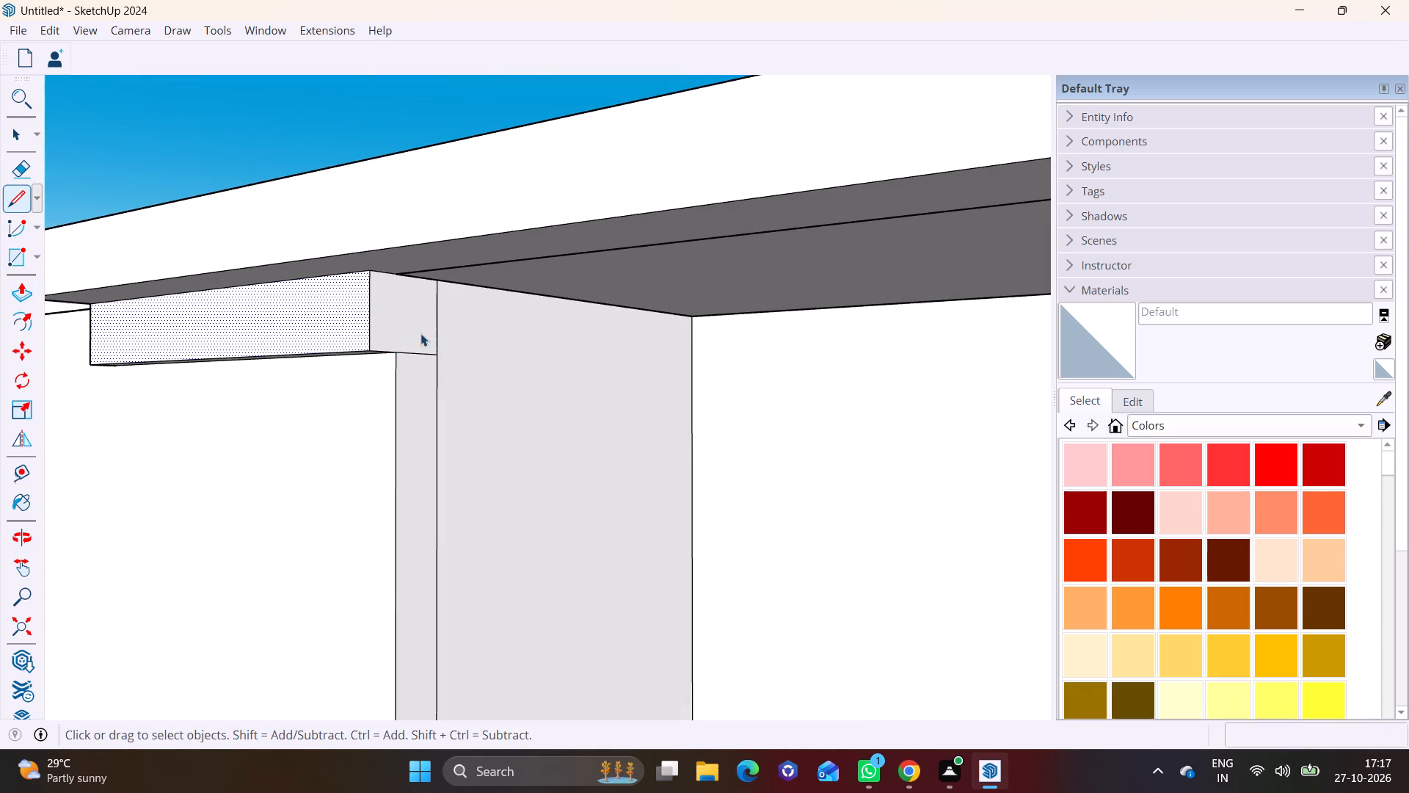
click(21, 289)
click(392, 323)
scroll(539, 319, down, 3)
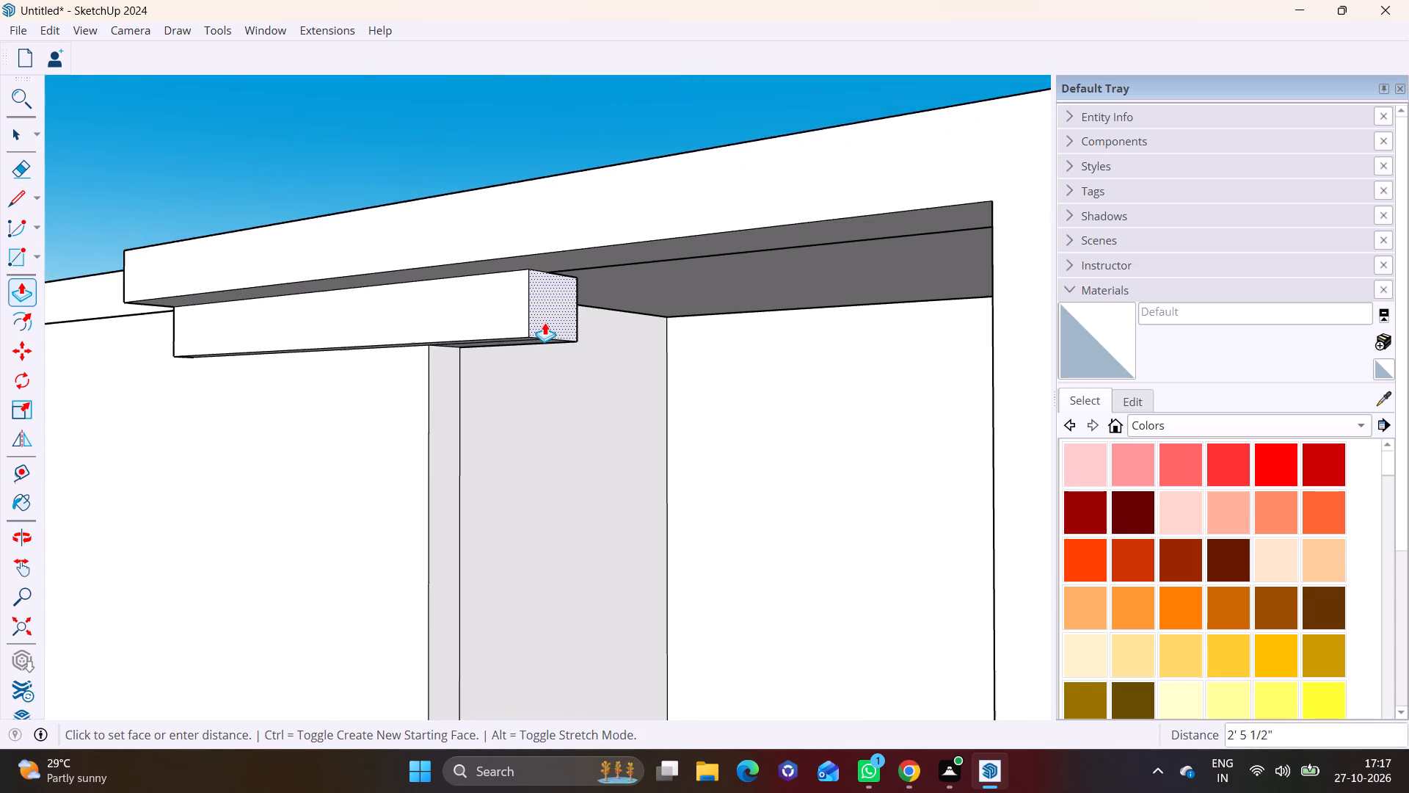
scroll(545, 322, down, 7)
middle_drag(660, 329, 820, 364)
click(833, 355)
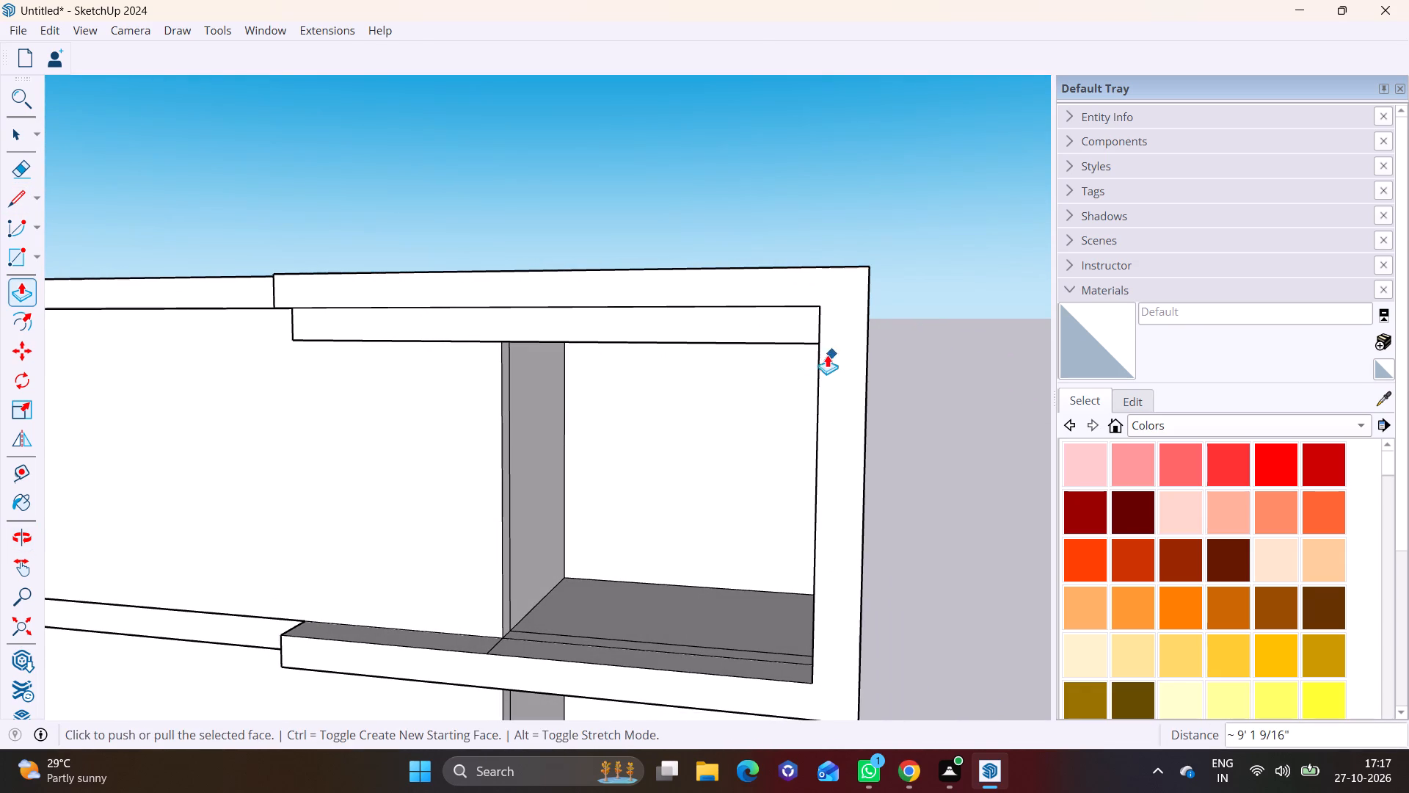
Push/Pull the small beam's front face slightly outward, bringing it close to the front of the roof band above.
middle_drag(555, 377, 641, 370)
scroll(398, 288, up, 1)
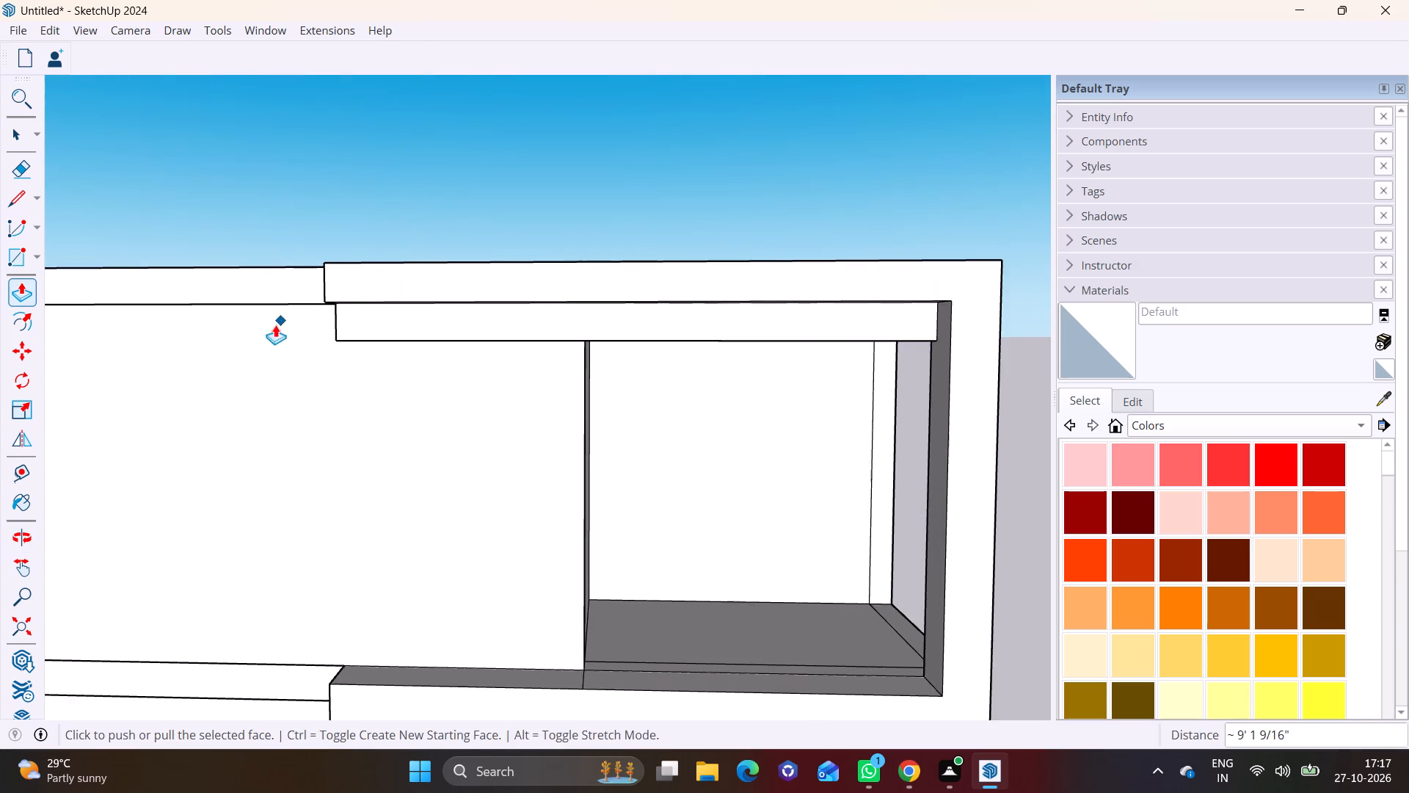
middle_drag(284, 327, 495, 333)
scroll(437, 344, up, 5)
middle_drag(406, 339, 327, 315)
scroll(335, 314, down, 5)
key(space)
click(357, 297)
middle_drag(365, 297, 493, 350)
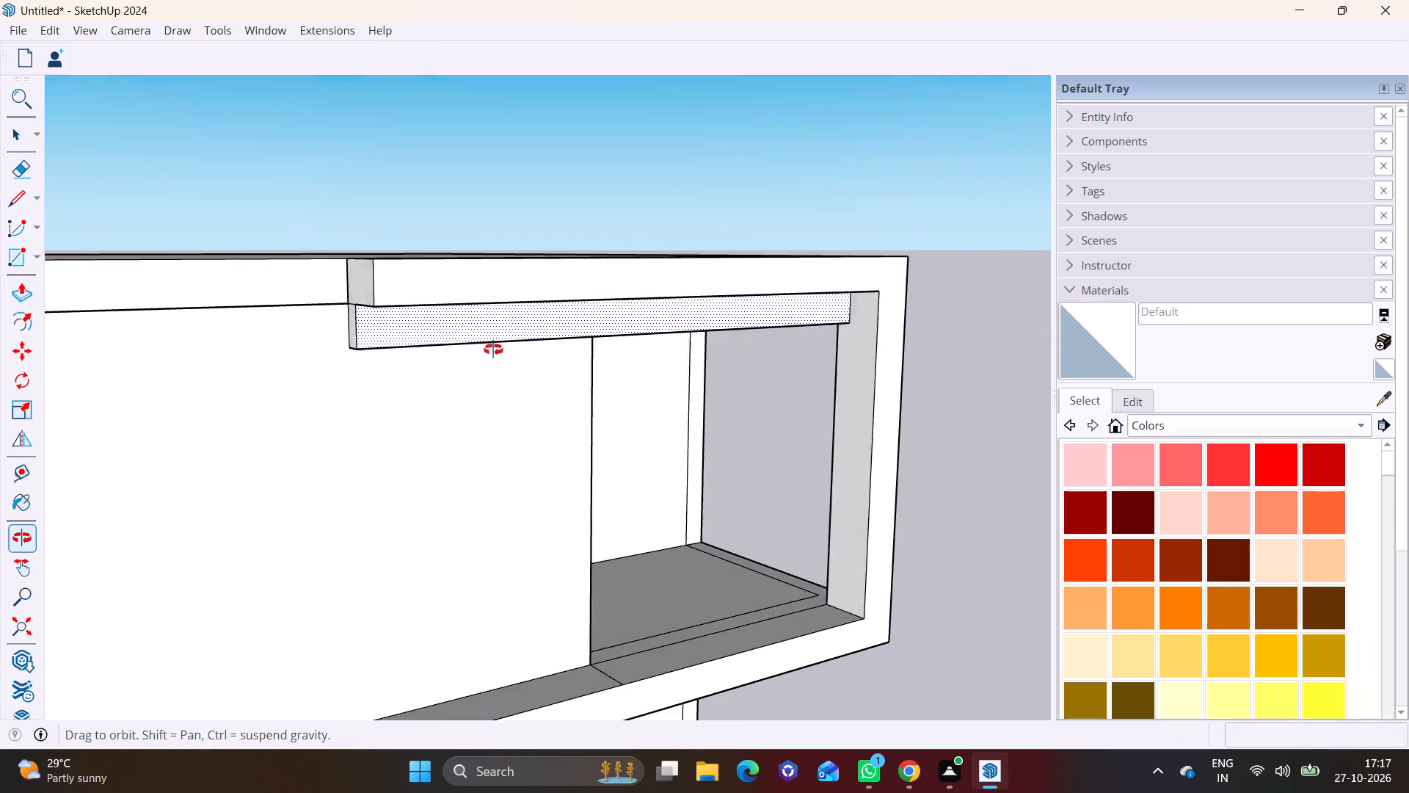
middle_drag(493, 350, 561, 363)
scroll(561, 363, down, 1)
click(15, 297)
click(437, 345)
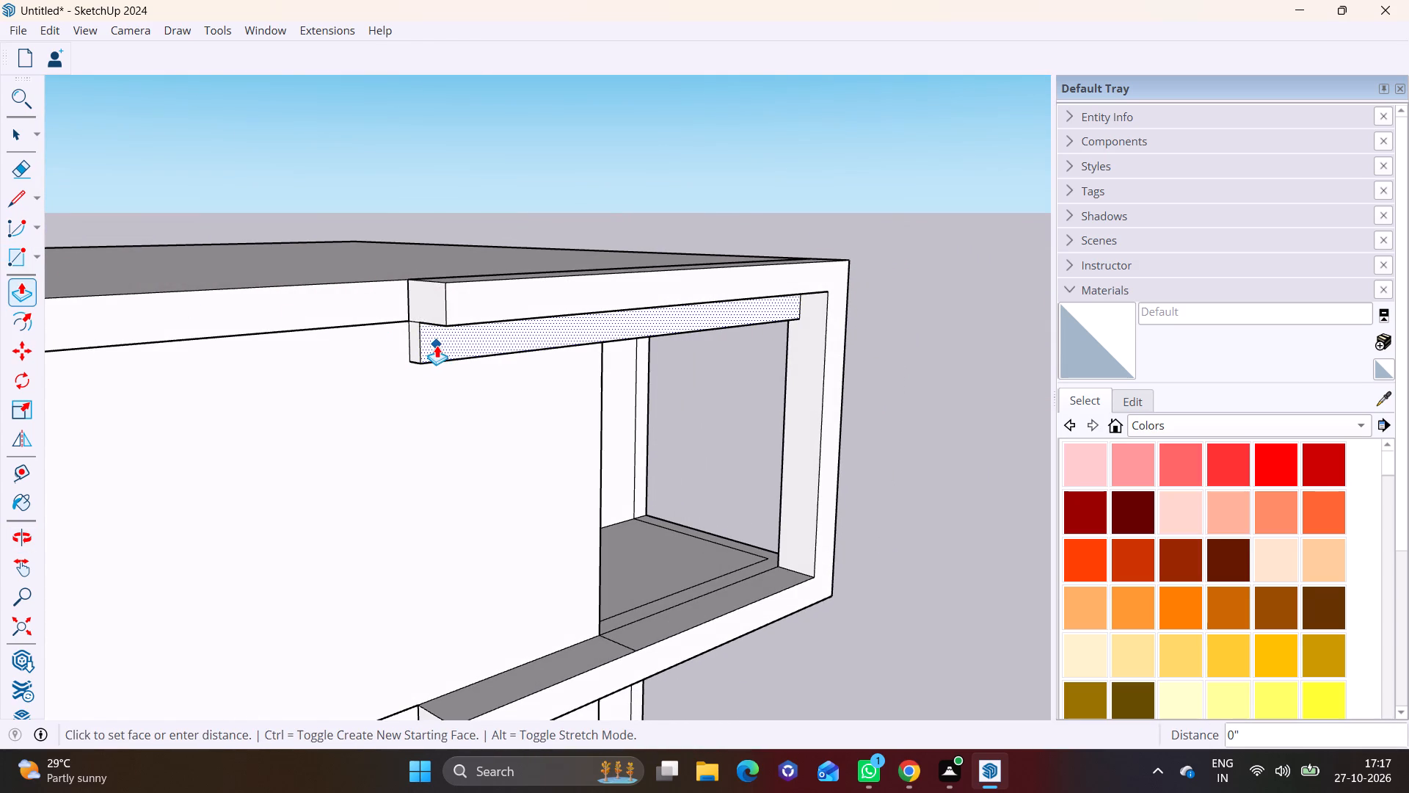
click(455, 345)
Draw a vertical line on the upper front wall from the lower ledge to the small beam, marking a strip beside the recess.
key(space)
click(441, 385)
middle_drag(383, 370, 278, 370)
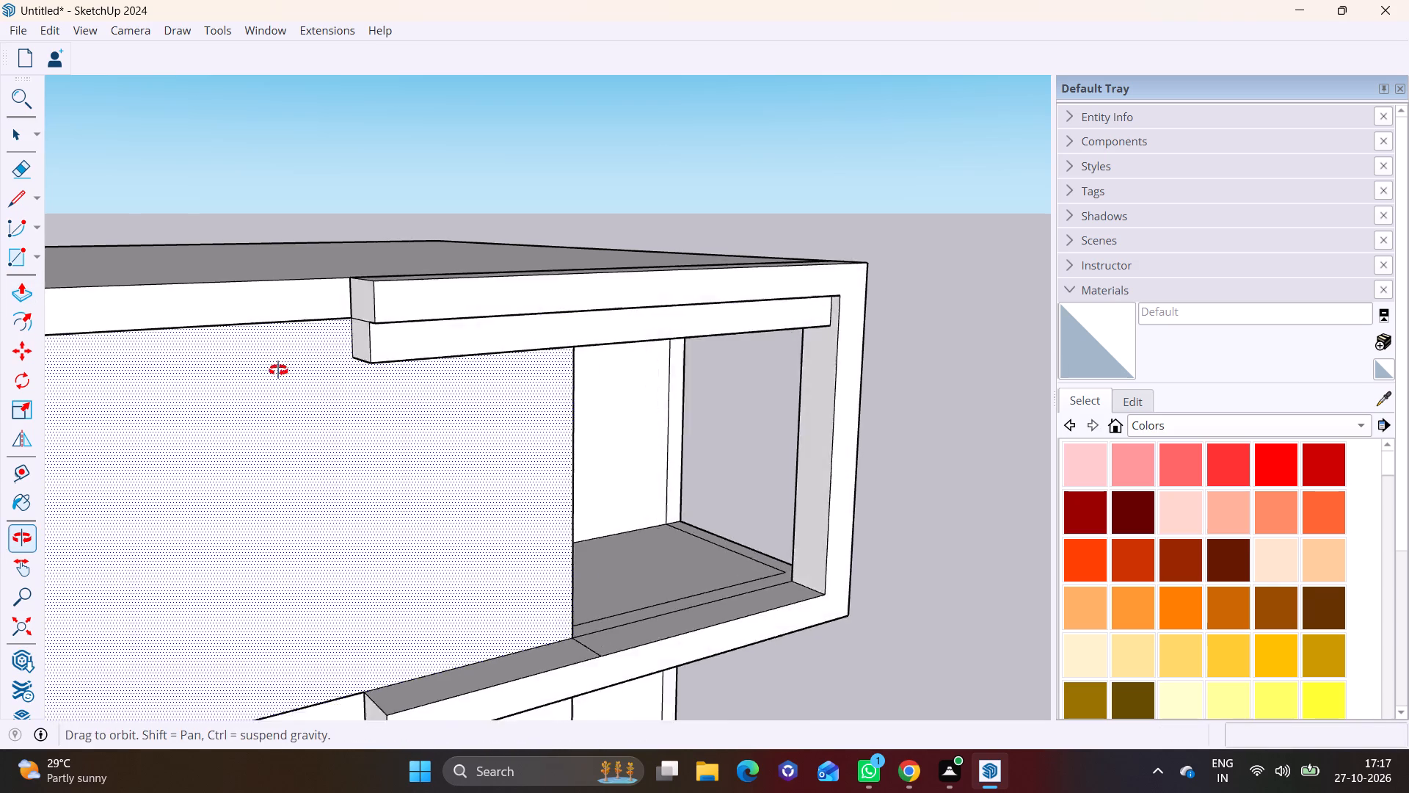
middle_drag(278, 370, 134, 359)
scroll(255, 368, down, 3)
middle_drag(274, 385, 243, 292)
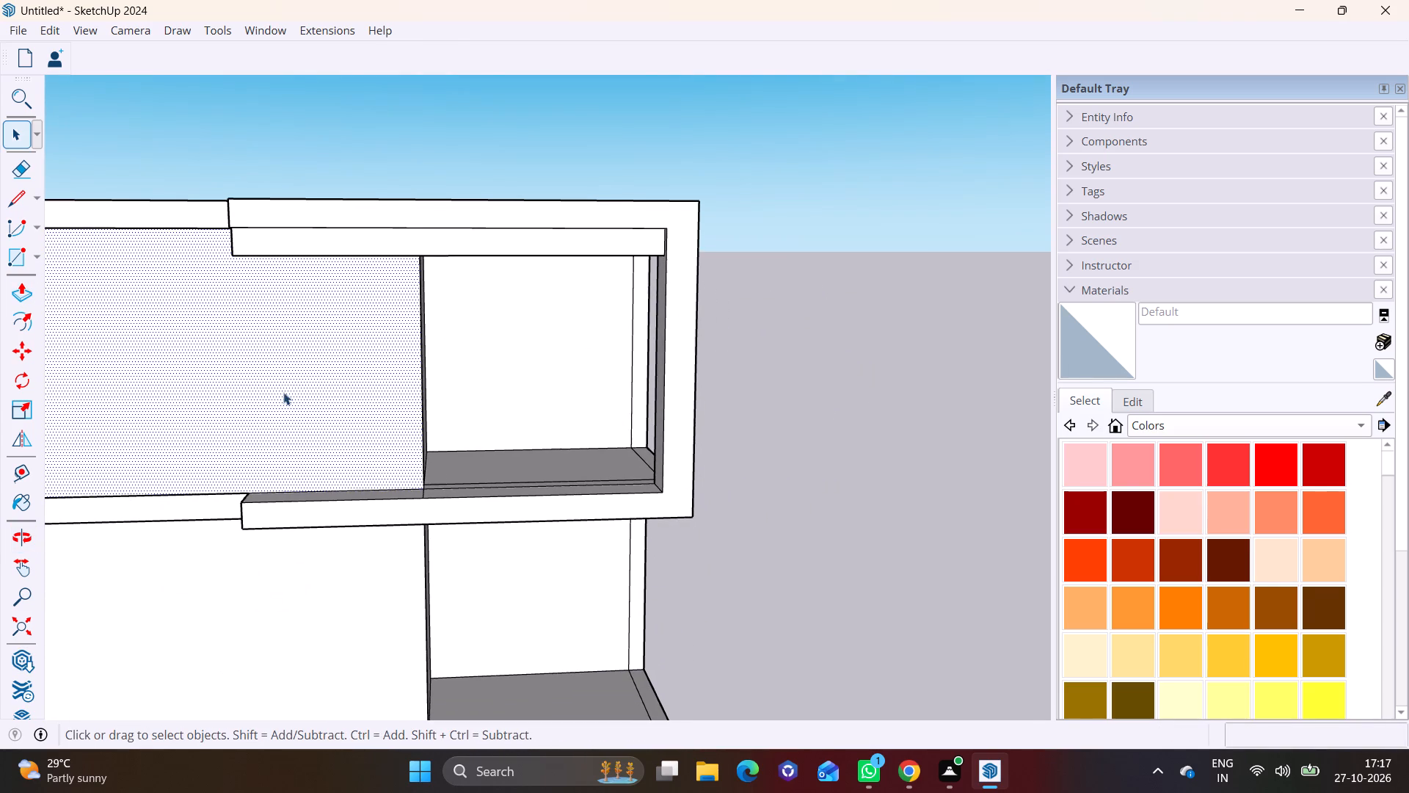
click(19, 198)
middle_drag(318, 399, 327, 351)
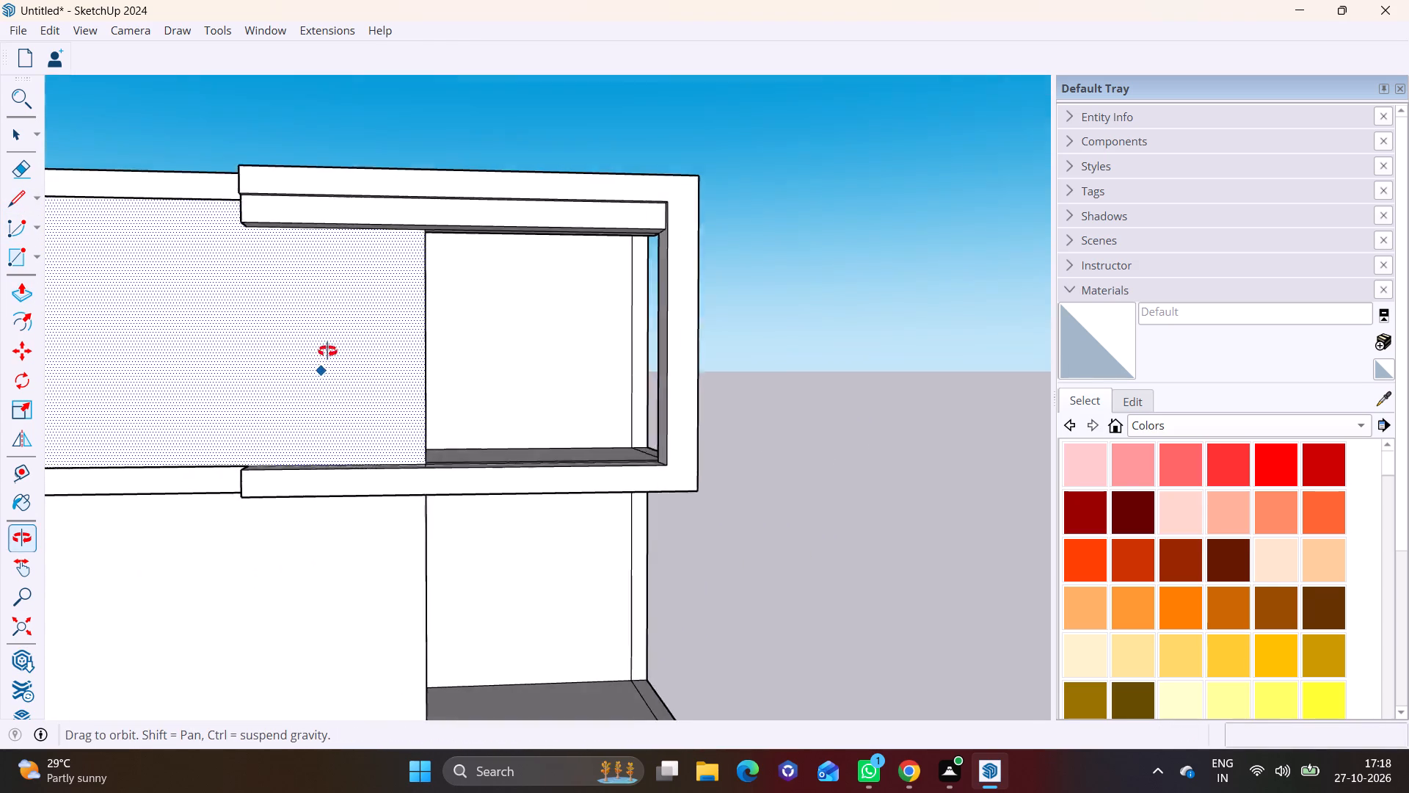
middle_drag(327, 351, 334, 350)
scroll(365, 395, up, 6)
shift+middle_drag(382, 440, 362, 522)
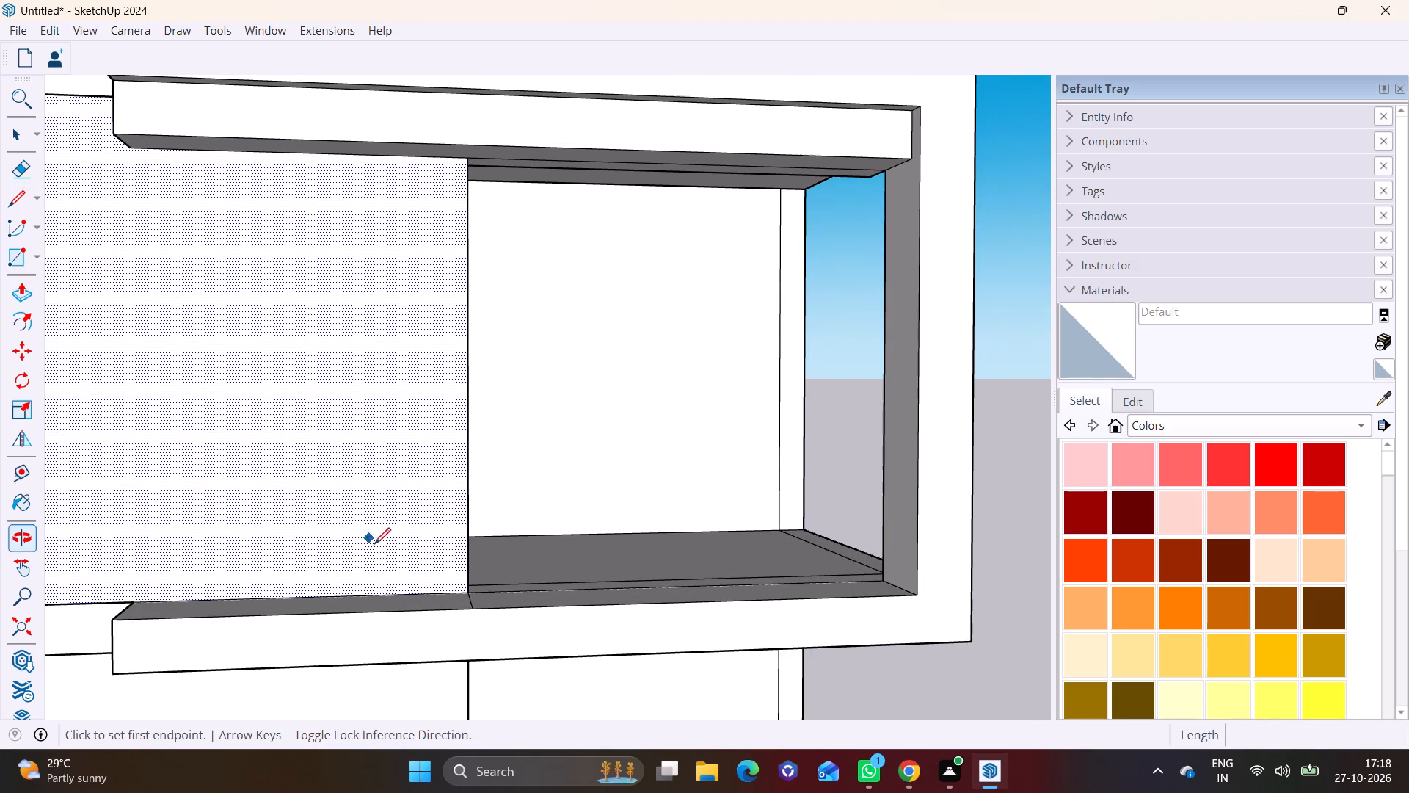
drag(374, 592, 377, 585)
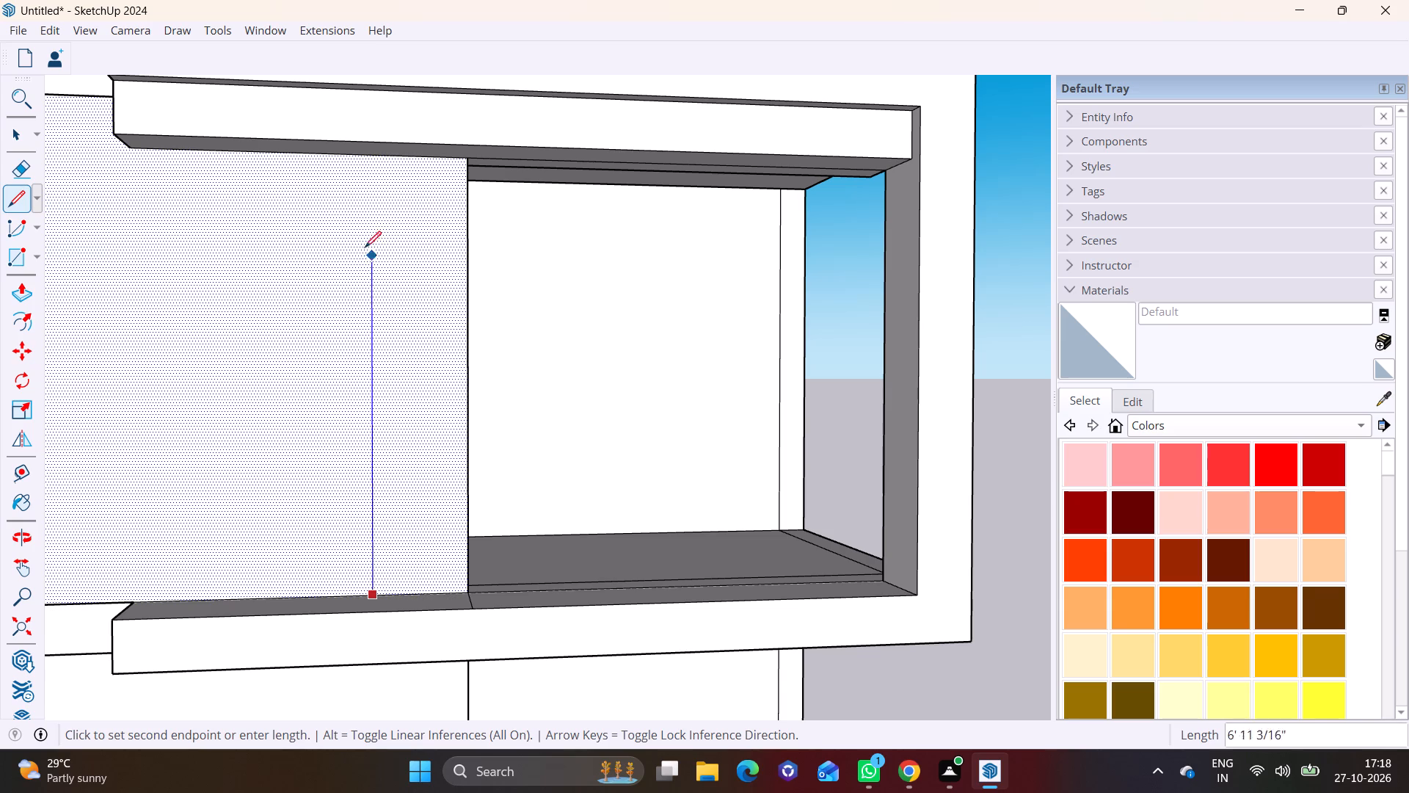
click(369, 160)
key(space)
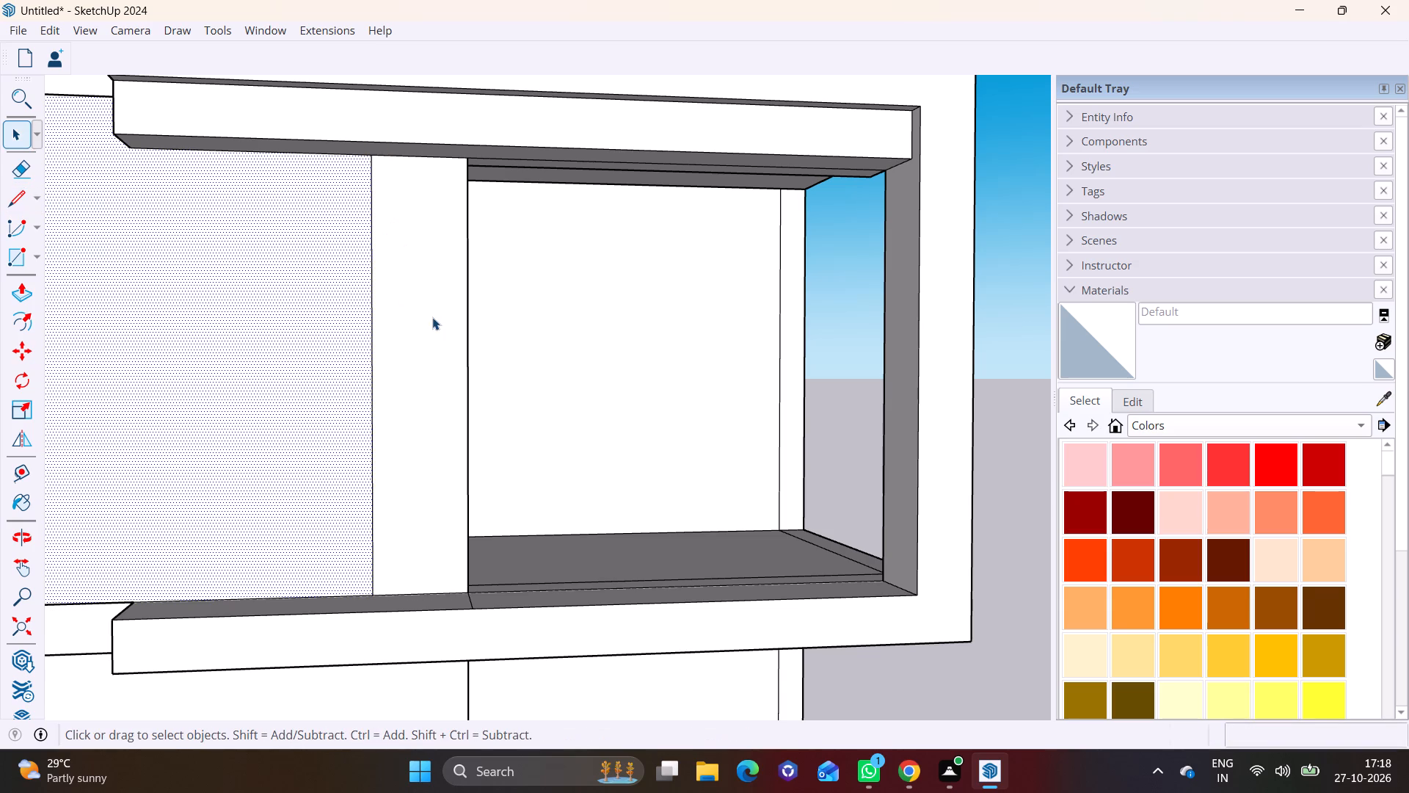
Push/Pull the wall strip beside the recess outward about 5 11/16" as a pilaster.
scroll(398, 357, down, 2)
middle_drag(391, 366, 223, 425)
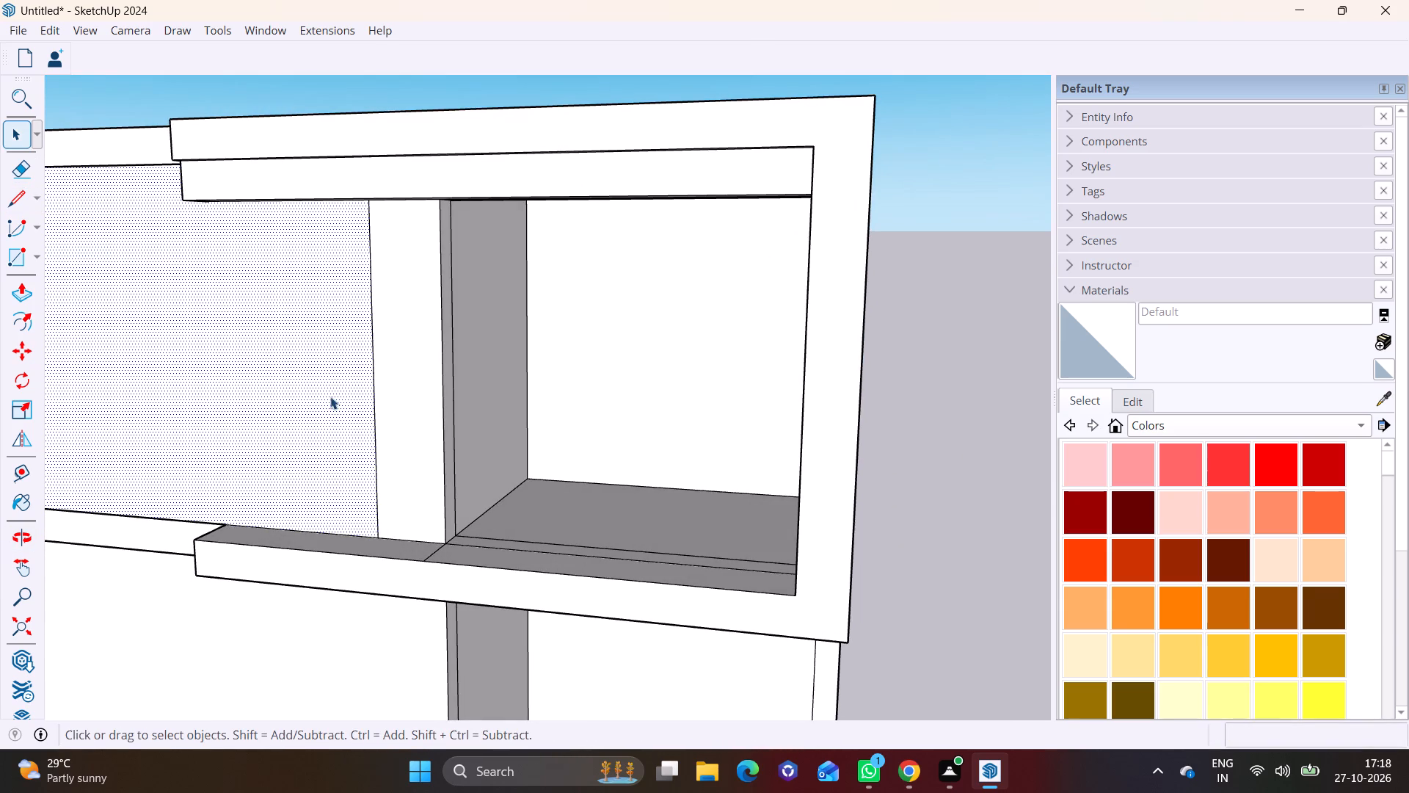
click(405, 388)
click(21, 294)
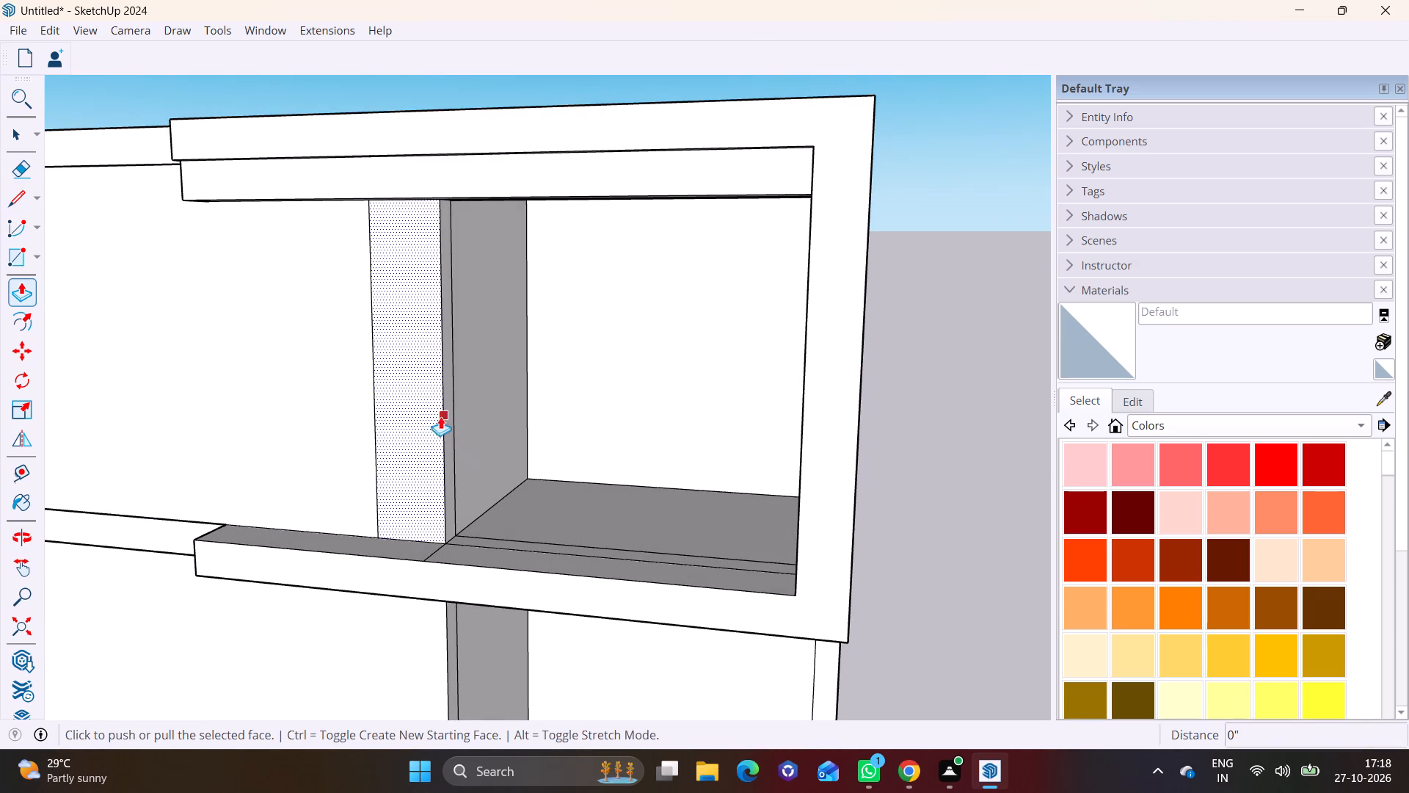
click(419, 413)
click(412, 417)
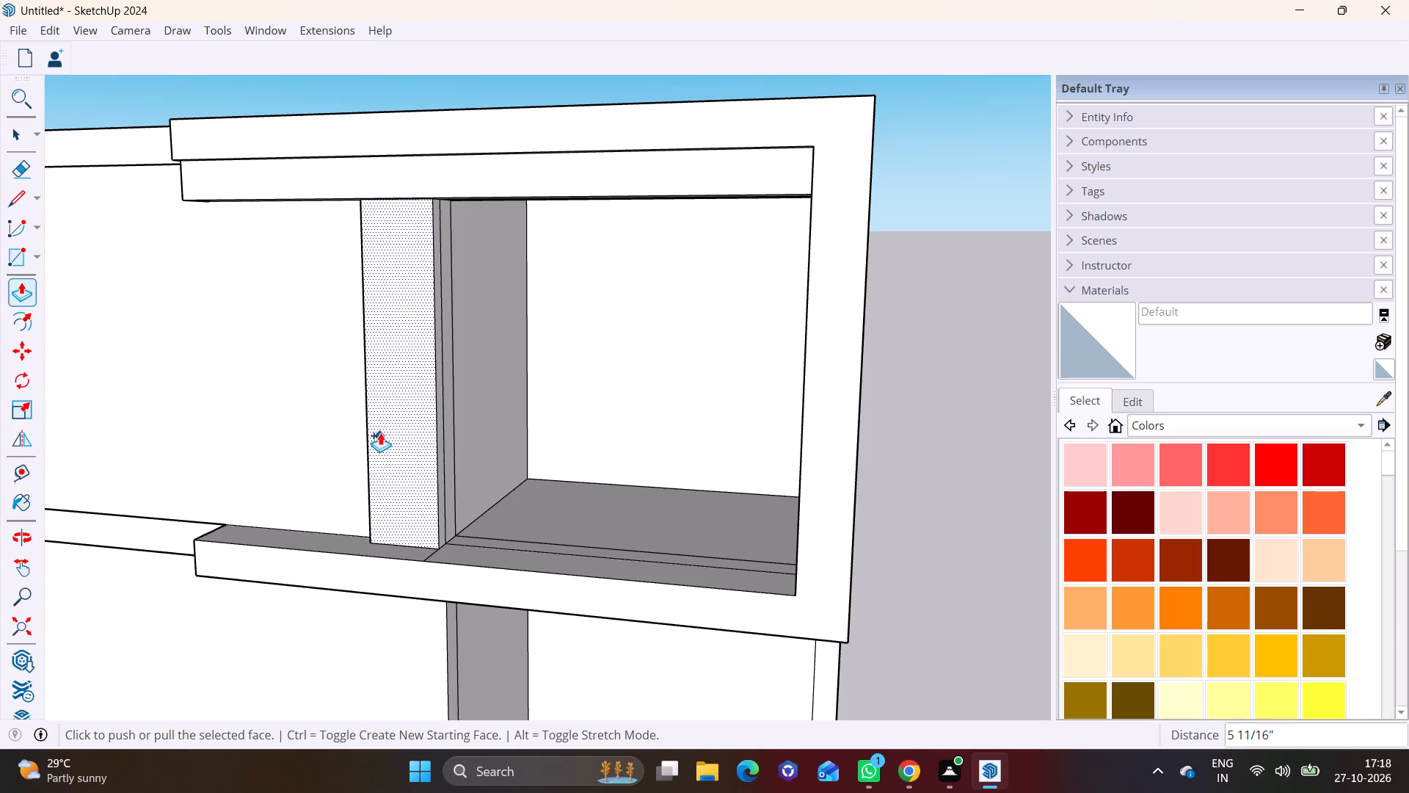
Draw a line about 8' 10 3/4" long on the upper front wall, from the lower ledge's inner end up to the small beam's end.
middle_drag(401, 416, 554, 380)
scroll(420, 386, down, 3)
click(12, 193)
scroll(243, 417, up, 4)
click(261, 538)
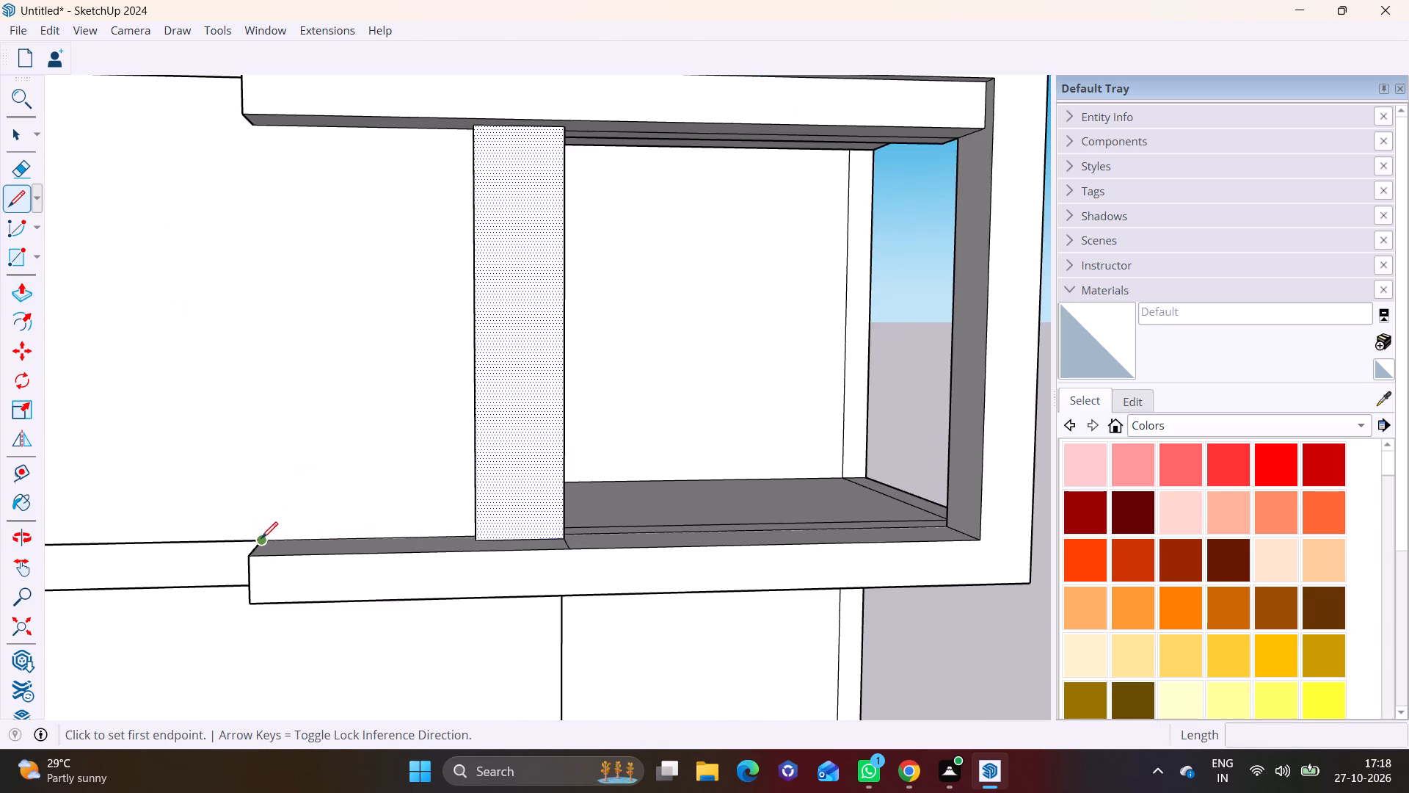
click(258, 126)
key(space)
Push/Pull the pilaster's narrow side face away from the recess to widen the pilaster.
scroll(354, 339, down, 2)
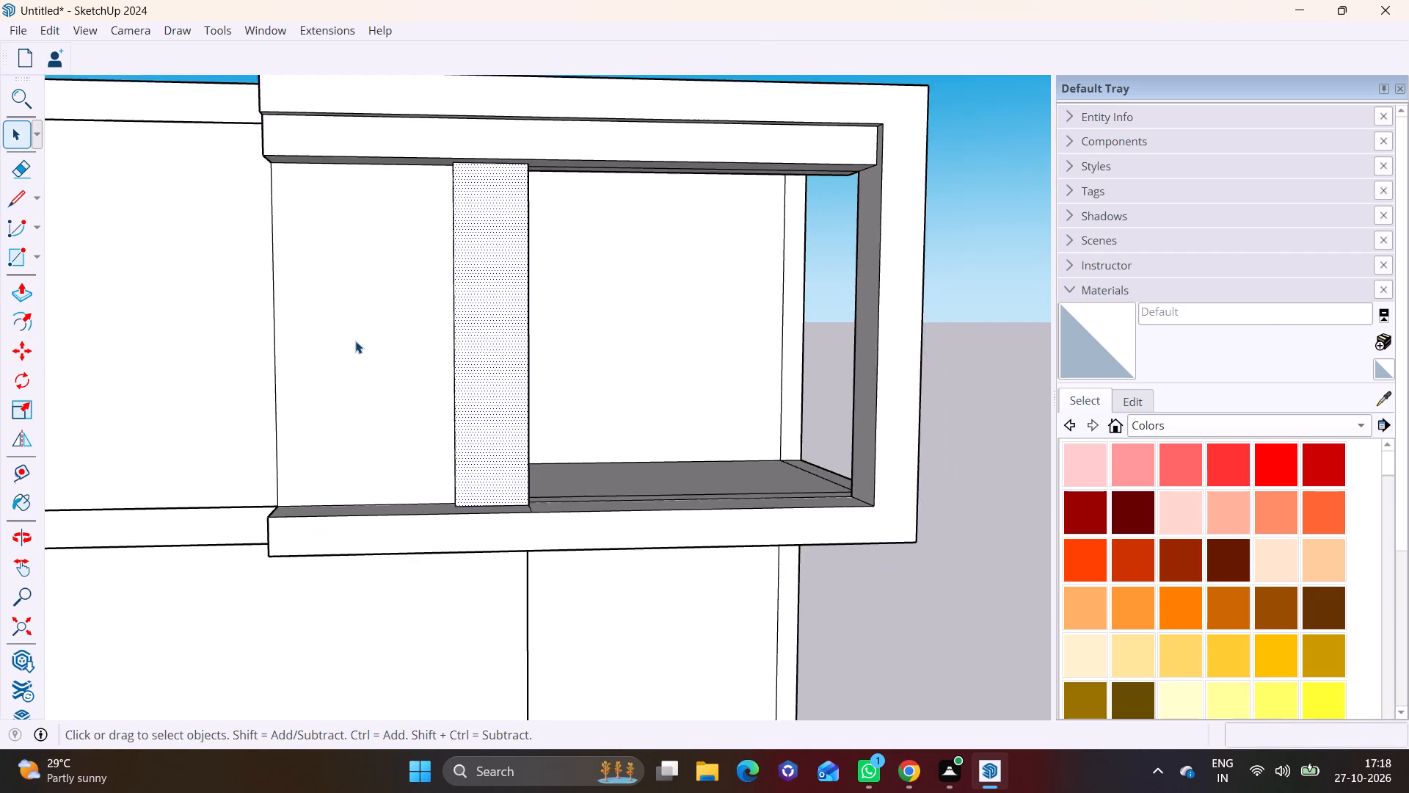
scroll(355, 341, down, 1)
middle_drag(412, 341, 542, 364)
scroll(519, 369, up, 3)
middle_drag(519, 369, 593, 371)
click(545, 373)
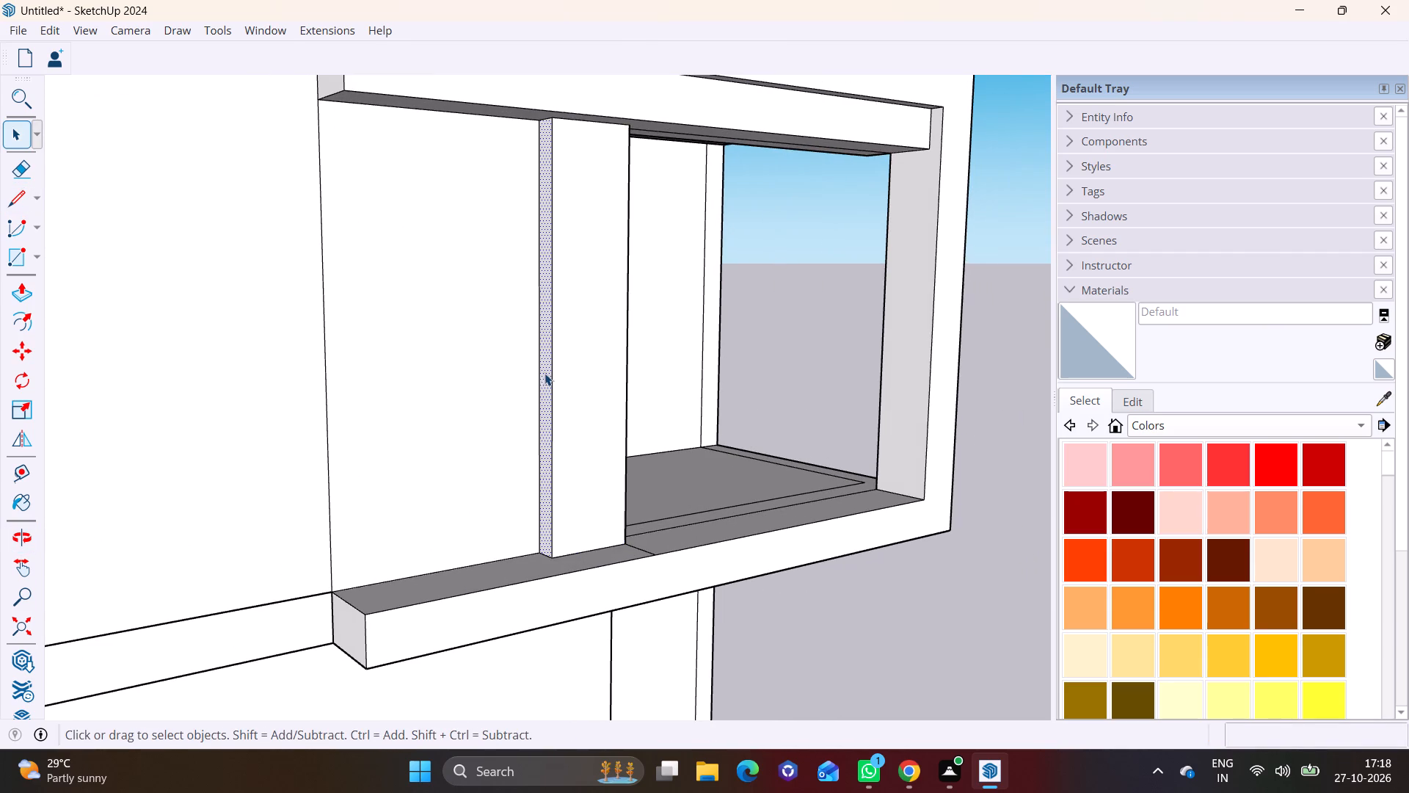
click(19, 280)
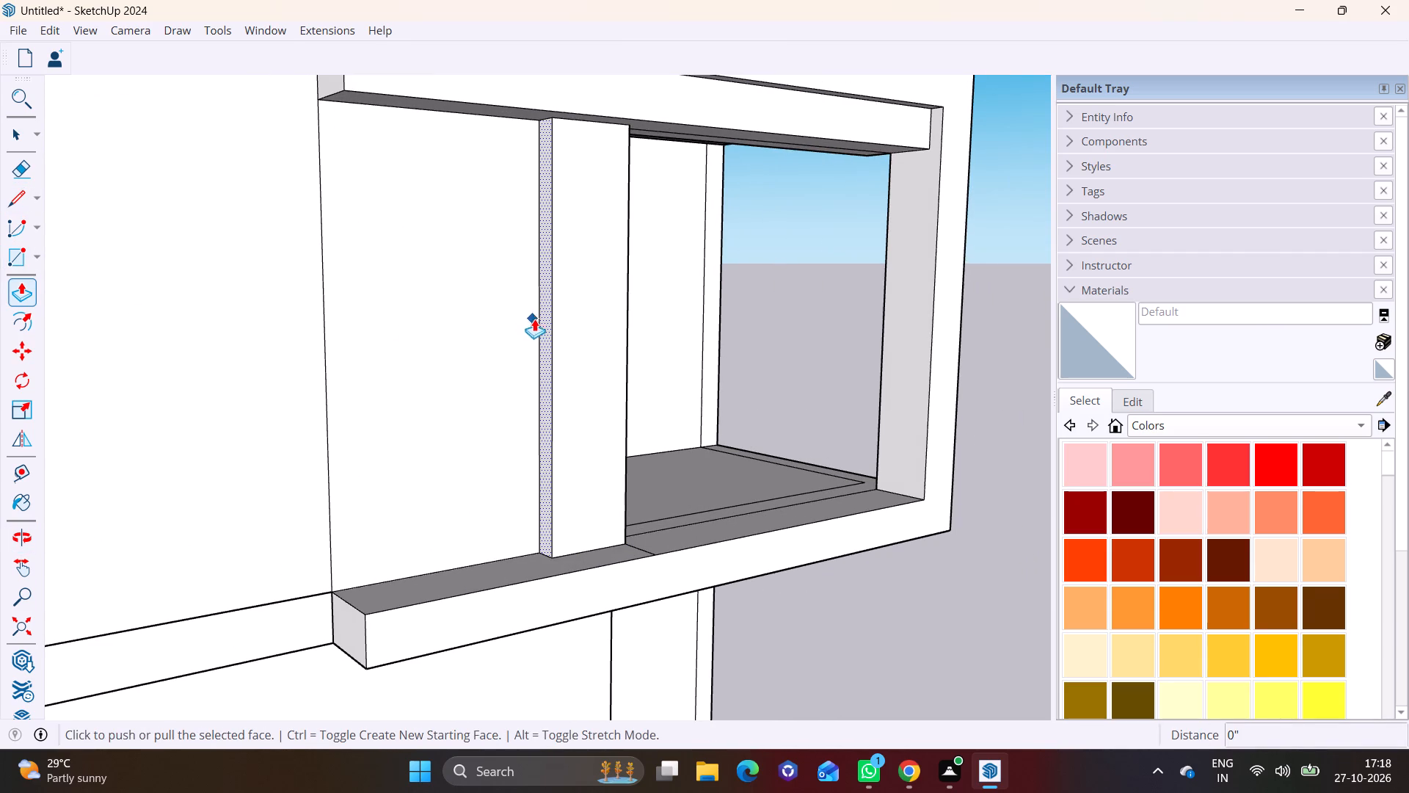
click(544, 319)
click(510, 319)
Examine the pilaster, small beam and recess opening on the upper front from several angles.
middle_drag(498, 368, 291, 364)
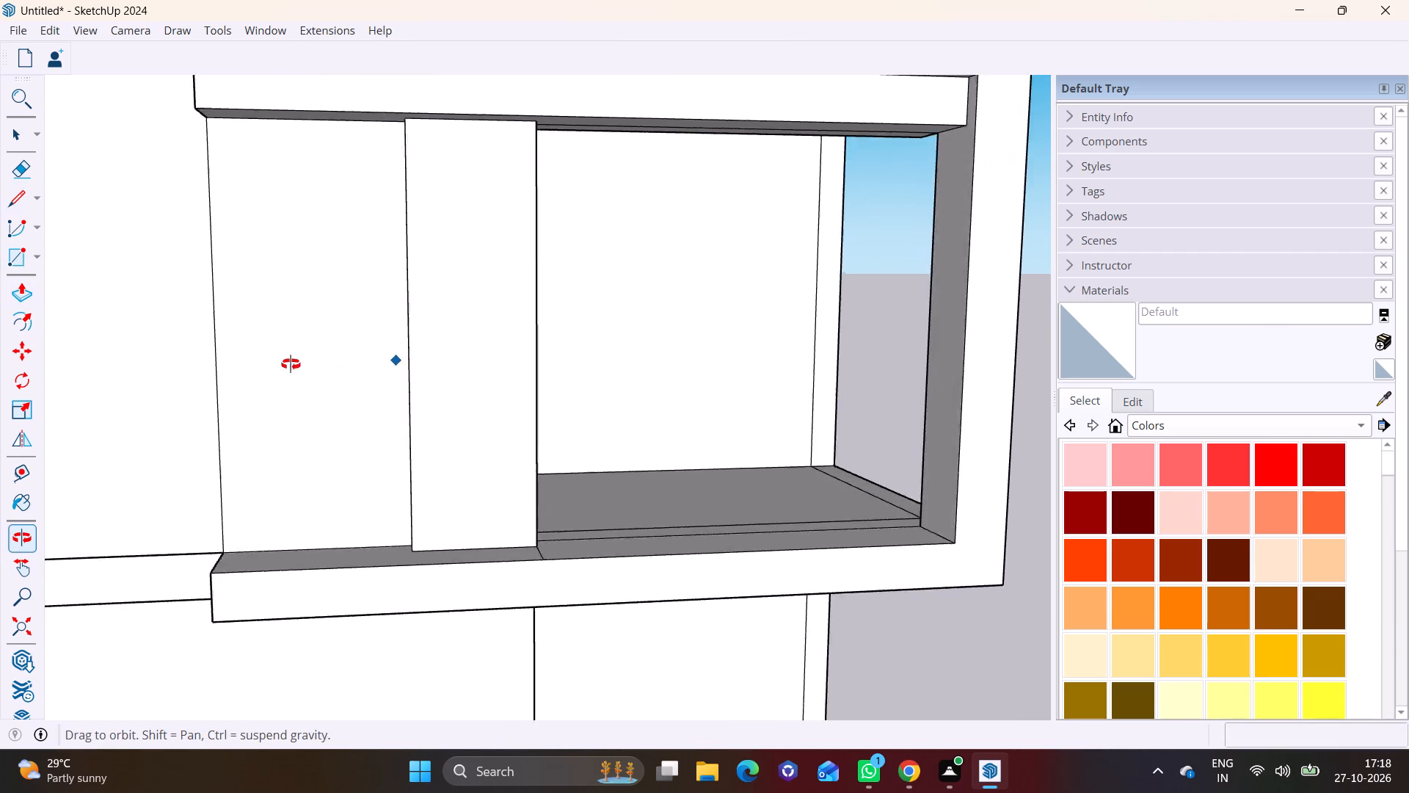
middle_drag(291, 364, 169, 346)
scroll(317, 334, down, 5)
key(space)
click(788, 421)
middle_drag(635, 418, 747, 408)
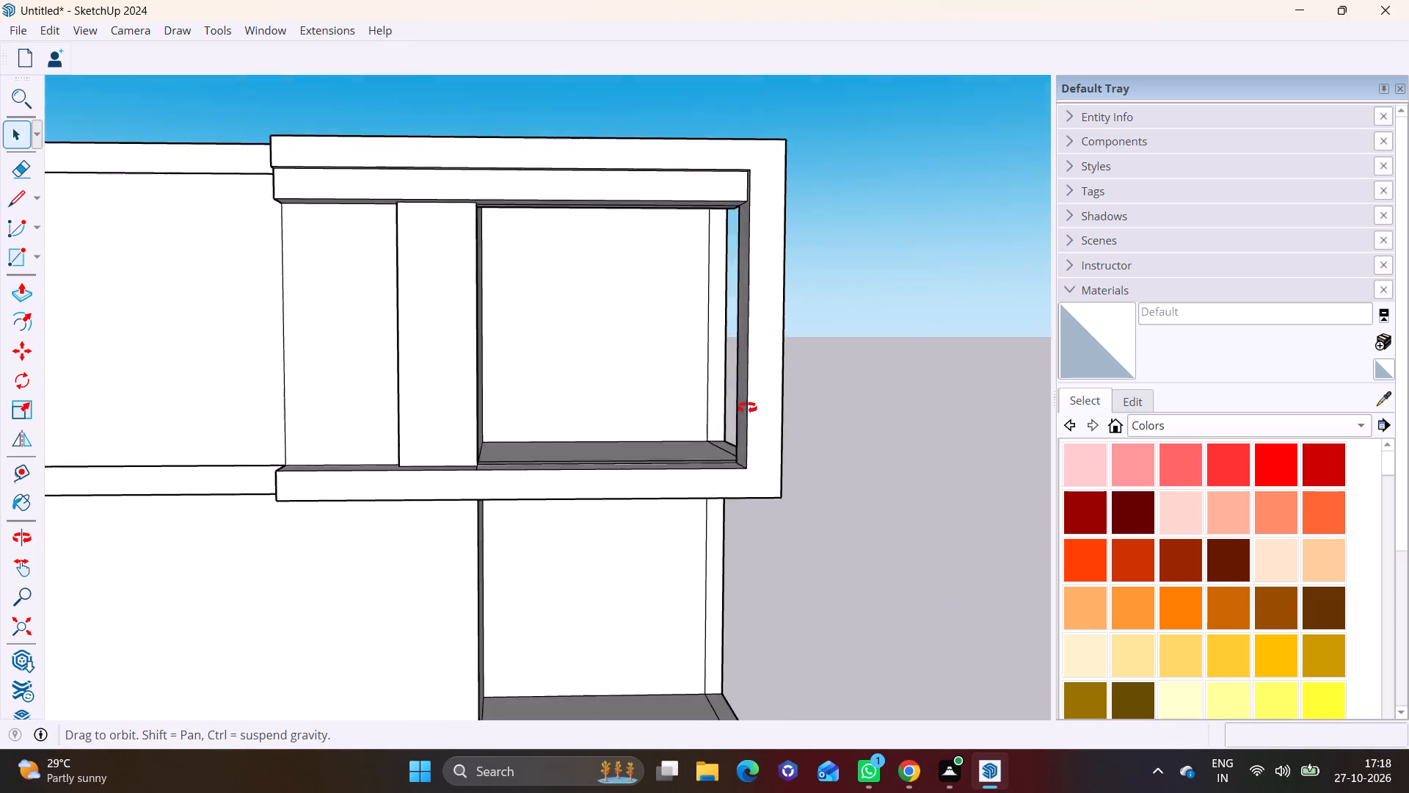
middle_drag(747, 408, 749, 383)
scroll(441, 327, up, 3)
shift+middle_drag(440, 324, 426, 430)
scroll(431, 389, up, 1)
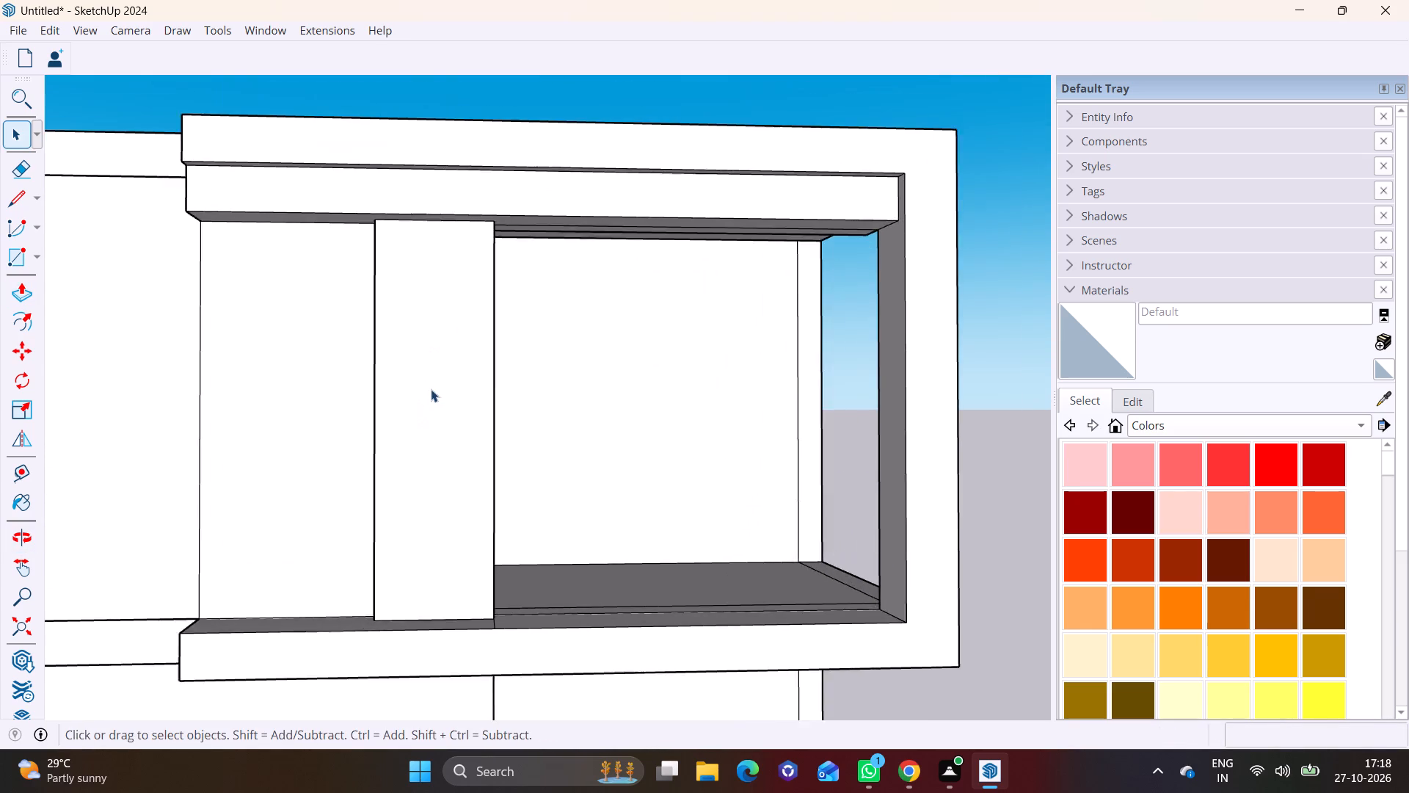
scroll(431, 389, up, 2)
shift+middle_drag(434, 389, 436, 346)
scroll(425, 344, up, 1)
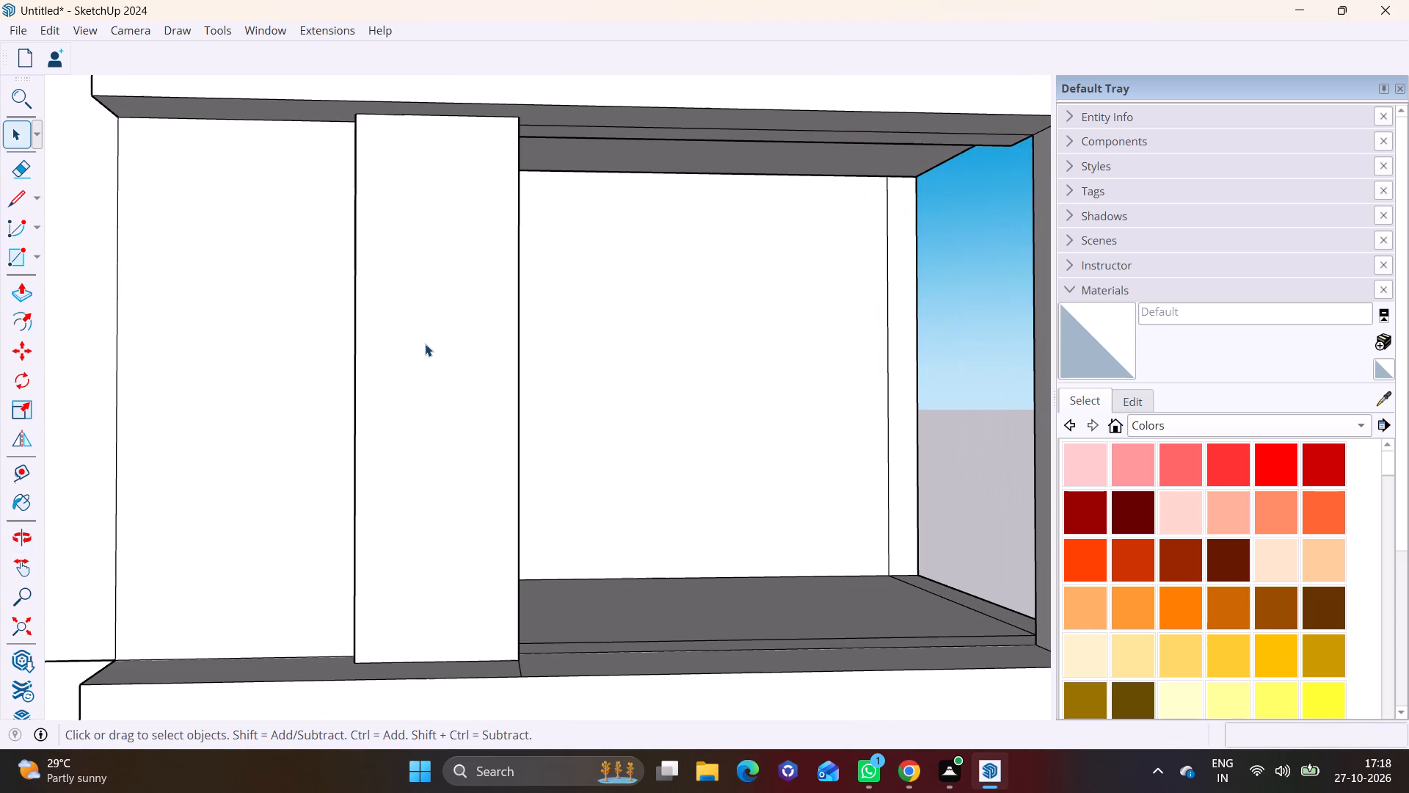
shift+middle_drag(425, 344, 379, 397)
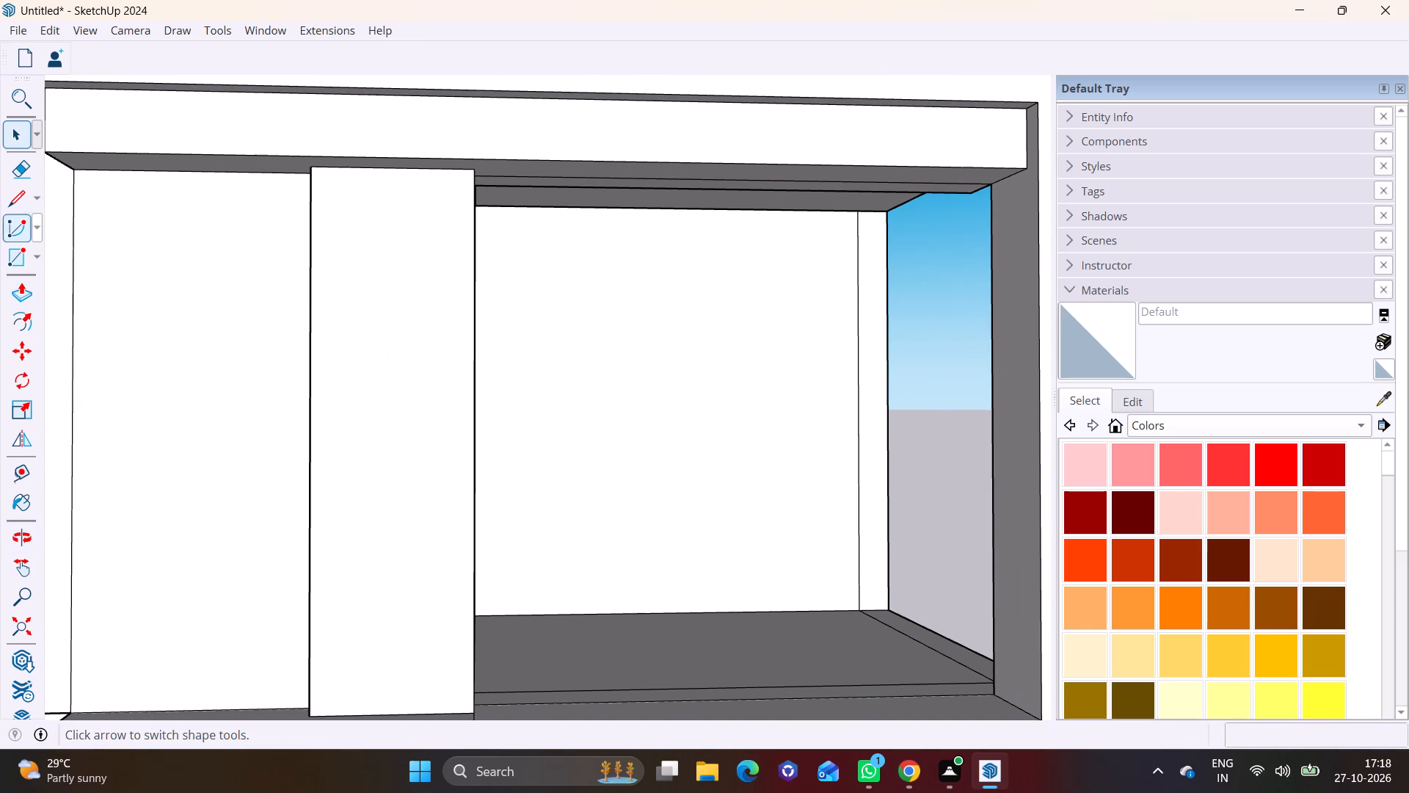
Draw a rectangle about 4 13/16" by 2' 8 3/8" across the pilaster's top, directly under the small beam.
click(38, 254)
click(59, 290)
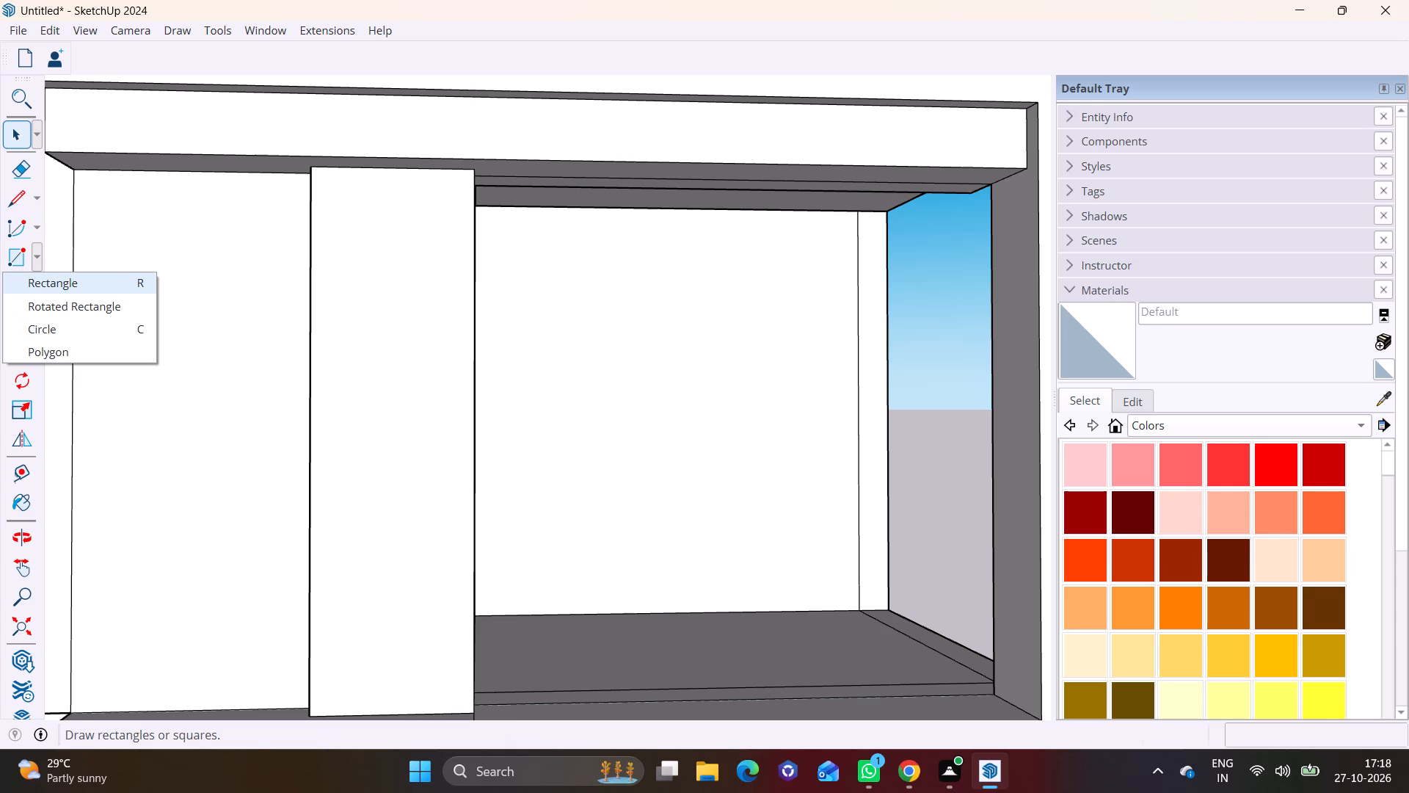
scroll(88, 289, down, 9)
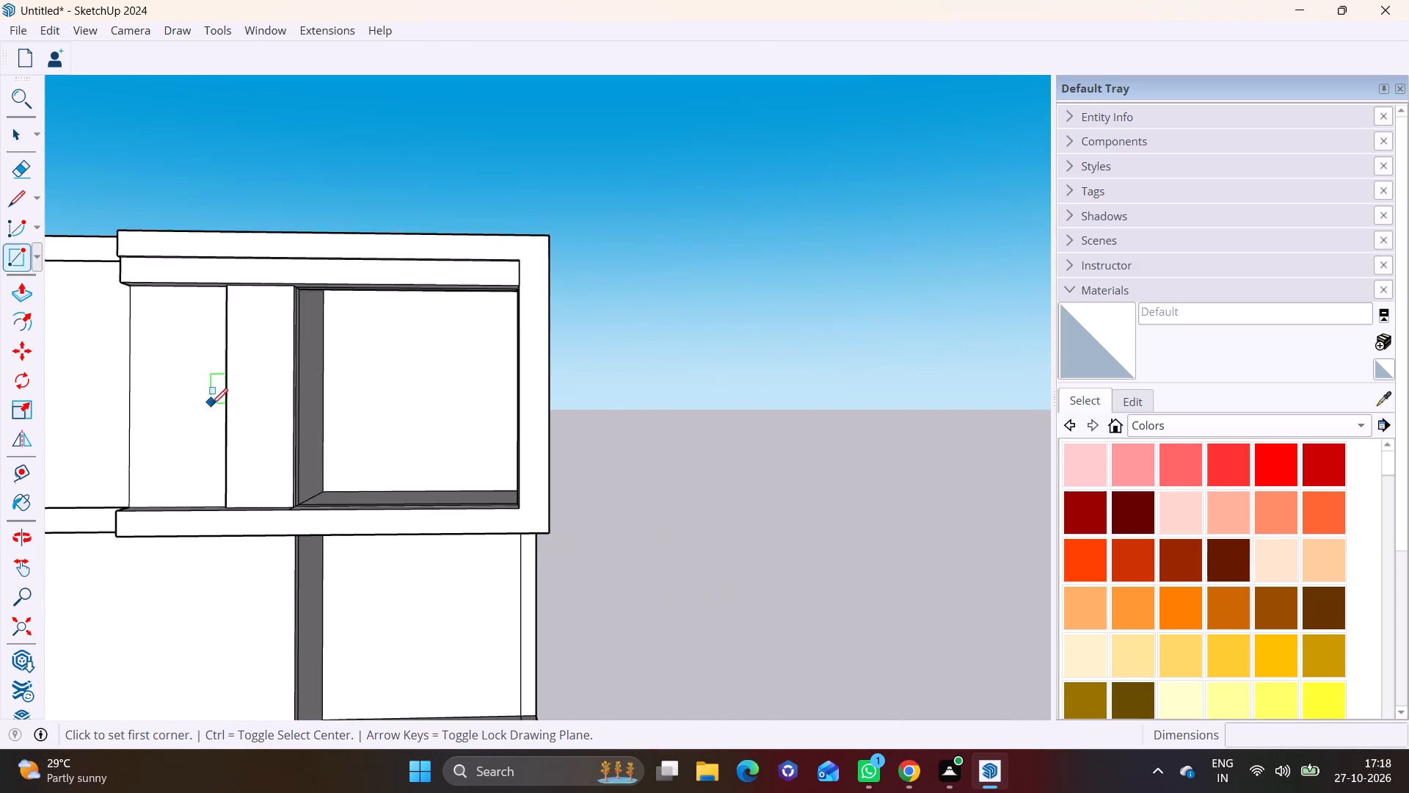
scroll(211, 405, down, 4)
shift+middle_drag(220, 406, 470, 357)
middle_drag(455, 403, 489, 398)
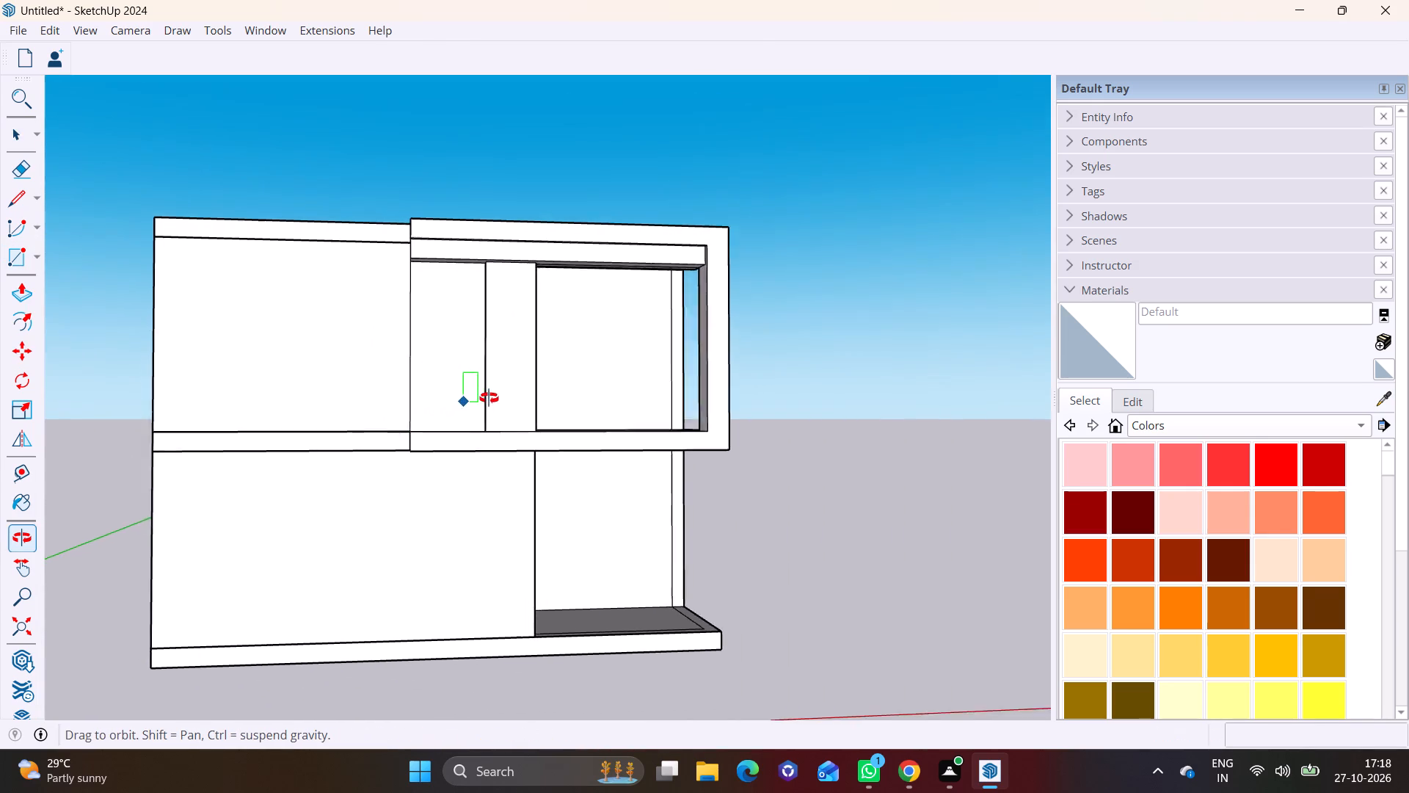
middle_drag(489, 398, 448, 382)
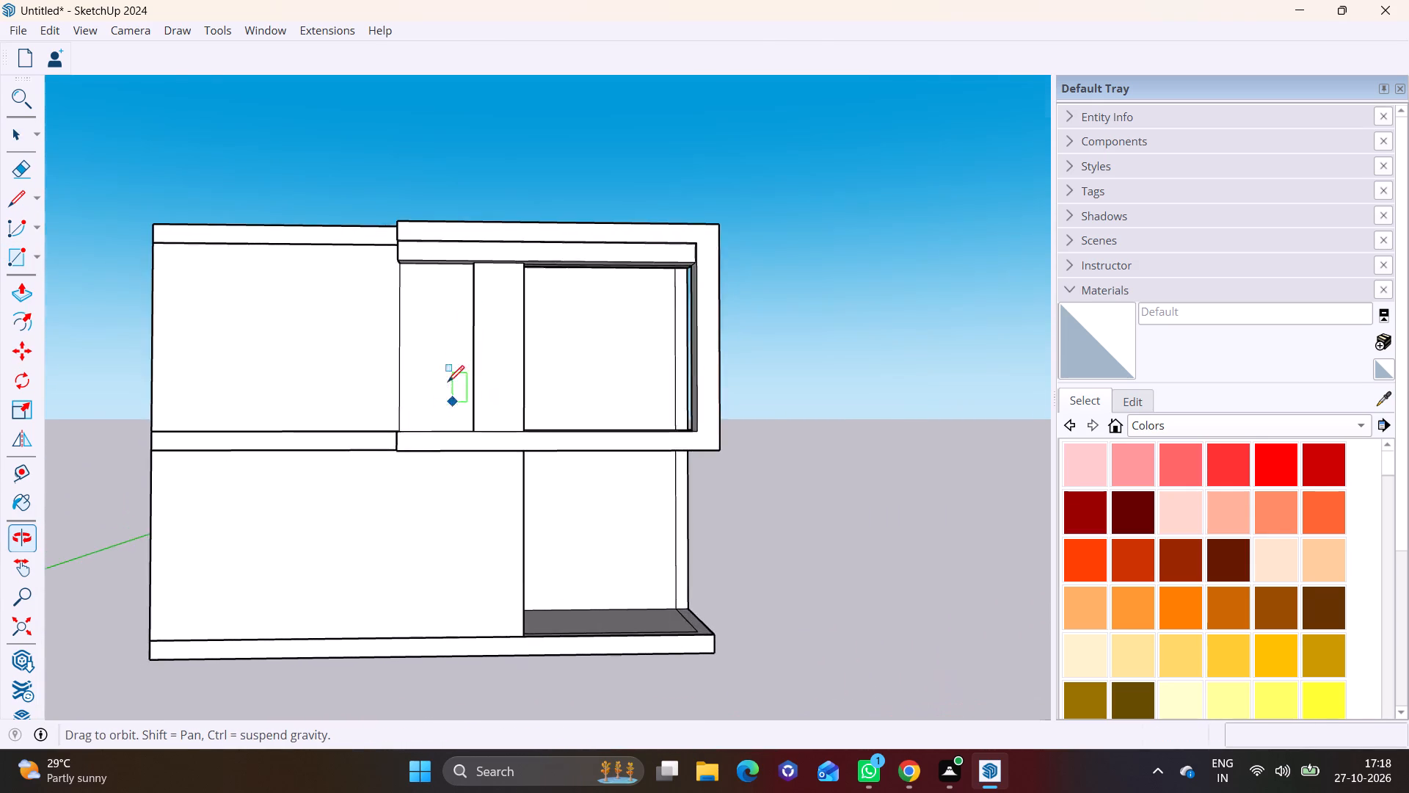
middle_drag(448, 382, 448, 391)
scroll(489, 300, up, 8)
shift+middle_drag(485, 294, 412, 335)
scroll(371, 272, up, 7)
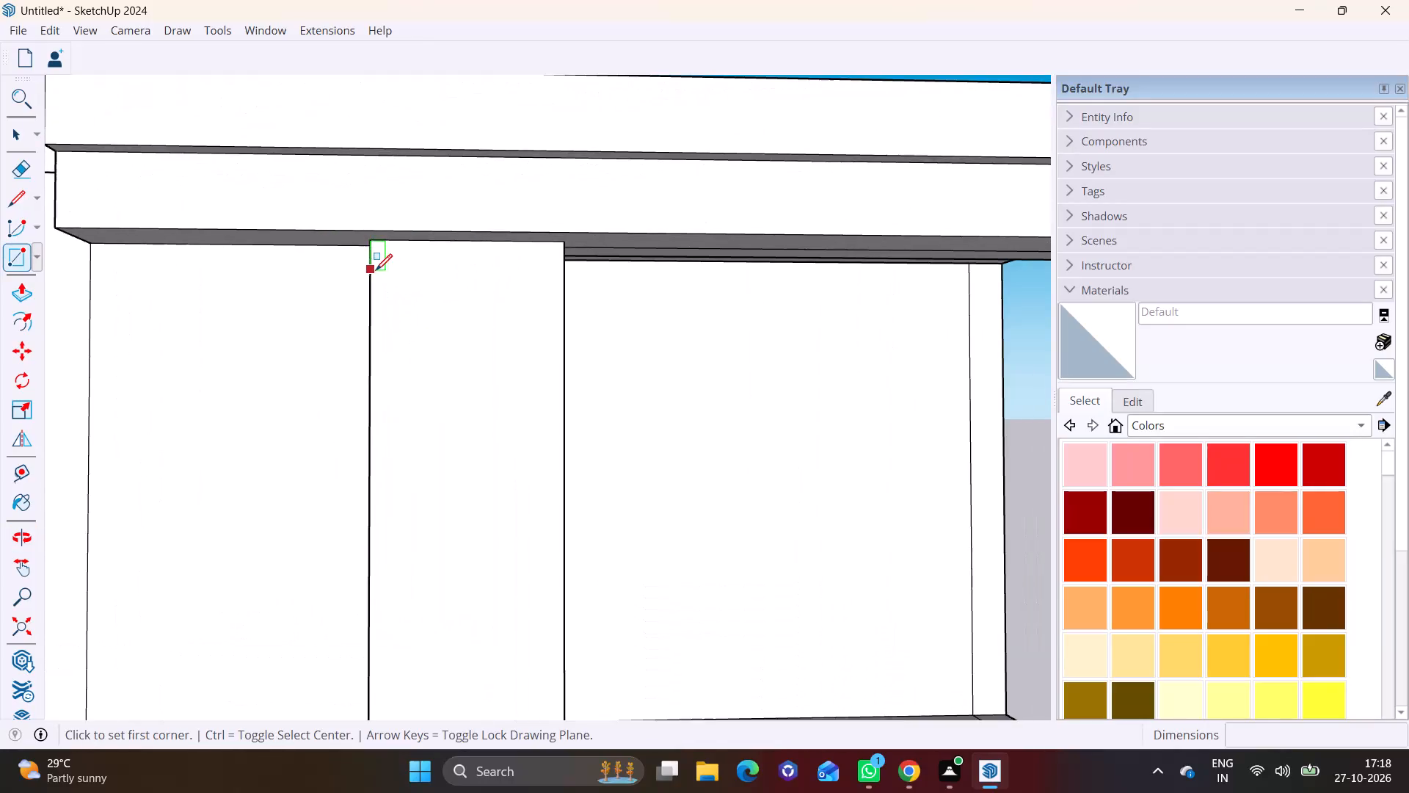
scroll(376, 270, up, 1)
middle_drag(371, 244, 182, 305)
scroll(287, 284, up, 3)
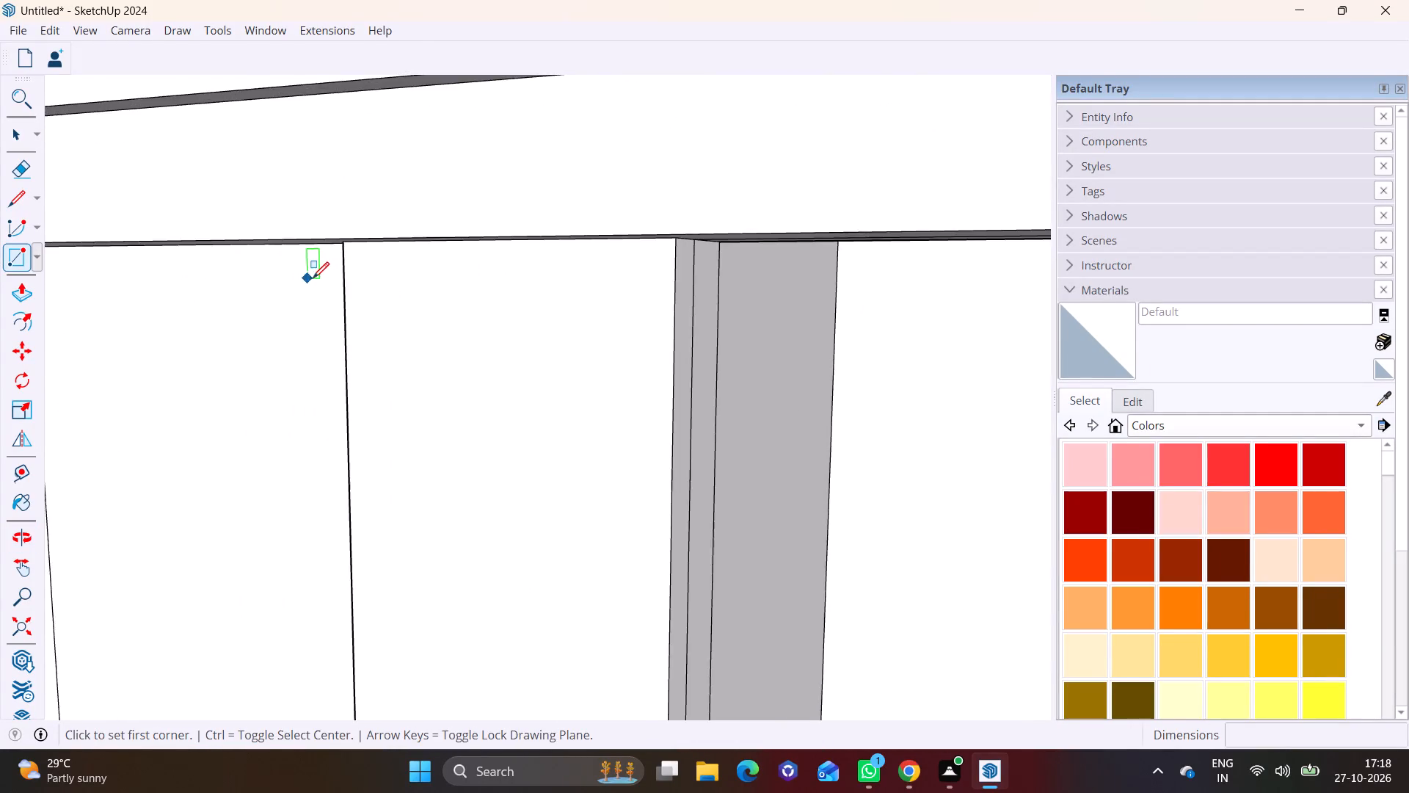
middle_drag(313, 278, 330, 209)
click(352, 229)
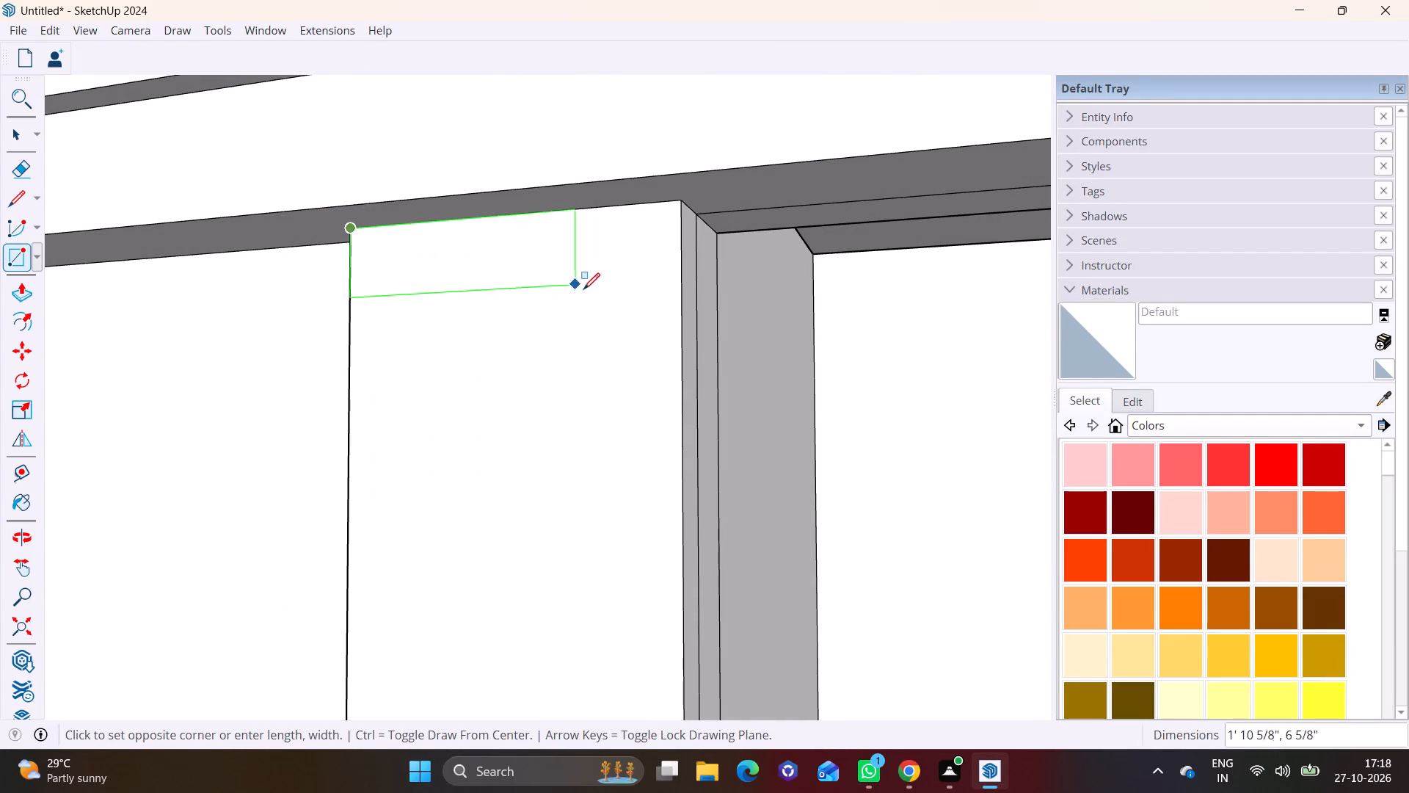
click(677, 258)
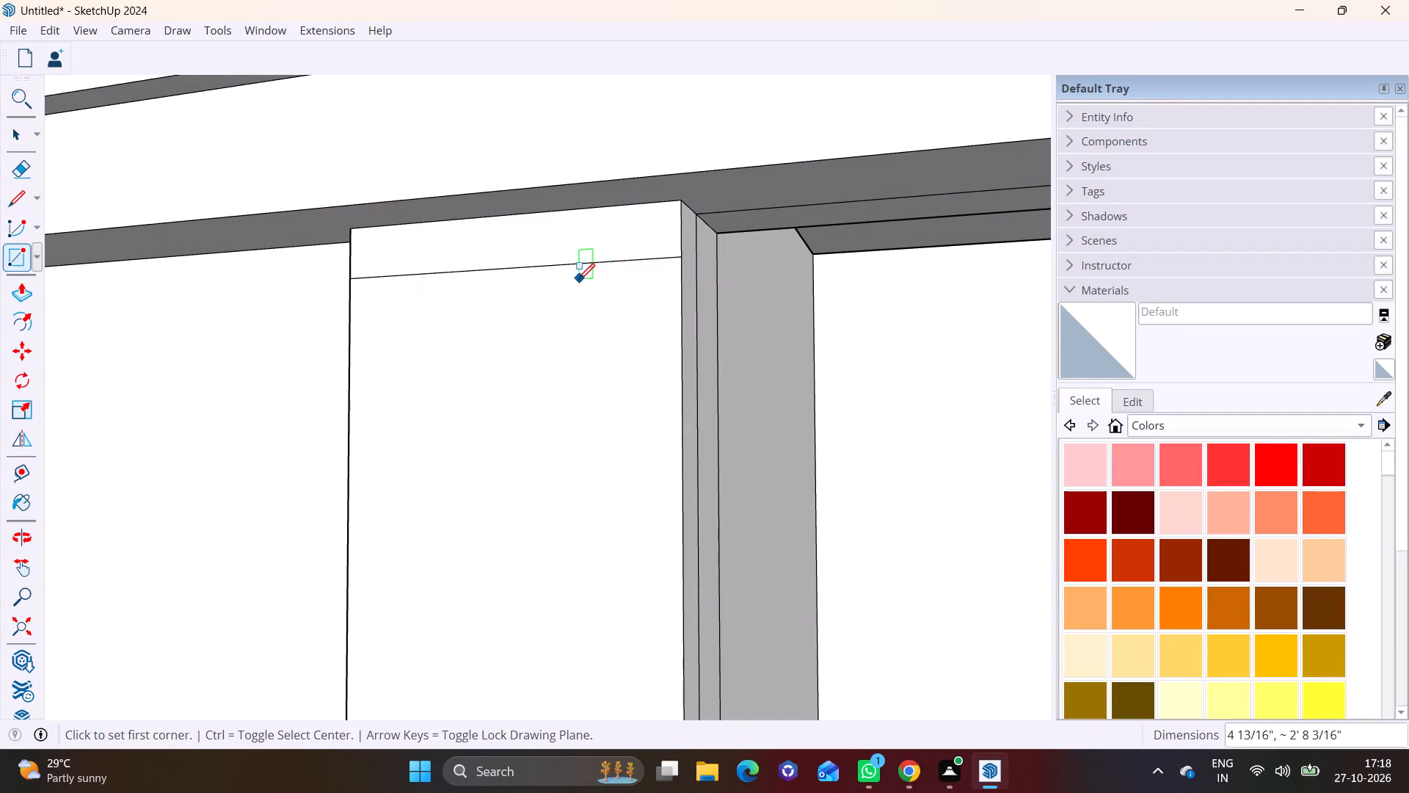
Make a group from the rectangle at the pilaster's top, including its edges.
middle_drag(536, 361, 377, 466)
key(space)
double_click(492, 277)
right_click(493, 276)
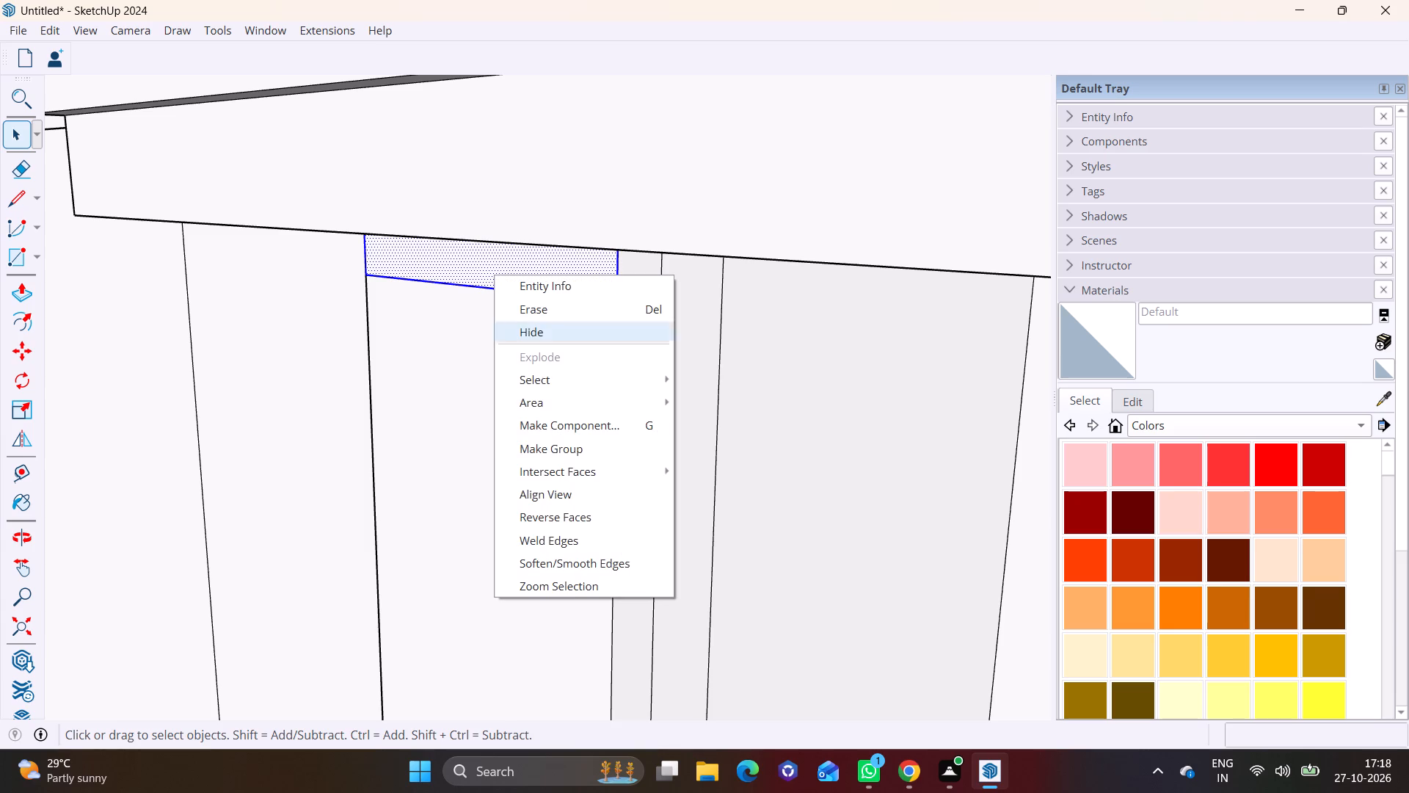
click(558, 446)
Push/Pull the grouped rectangle at the pilaster's top outward about 15/16" to form a thin slat.
middle_drag(546, 259, 524, 189)
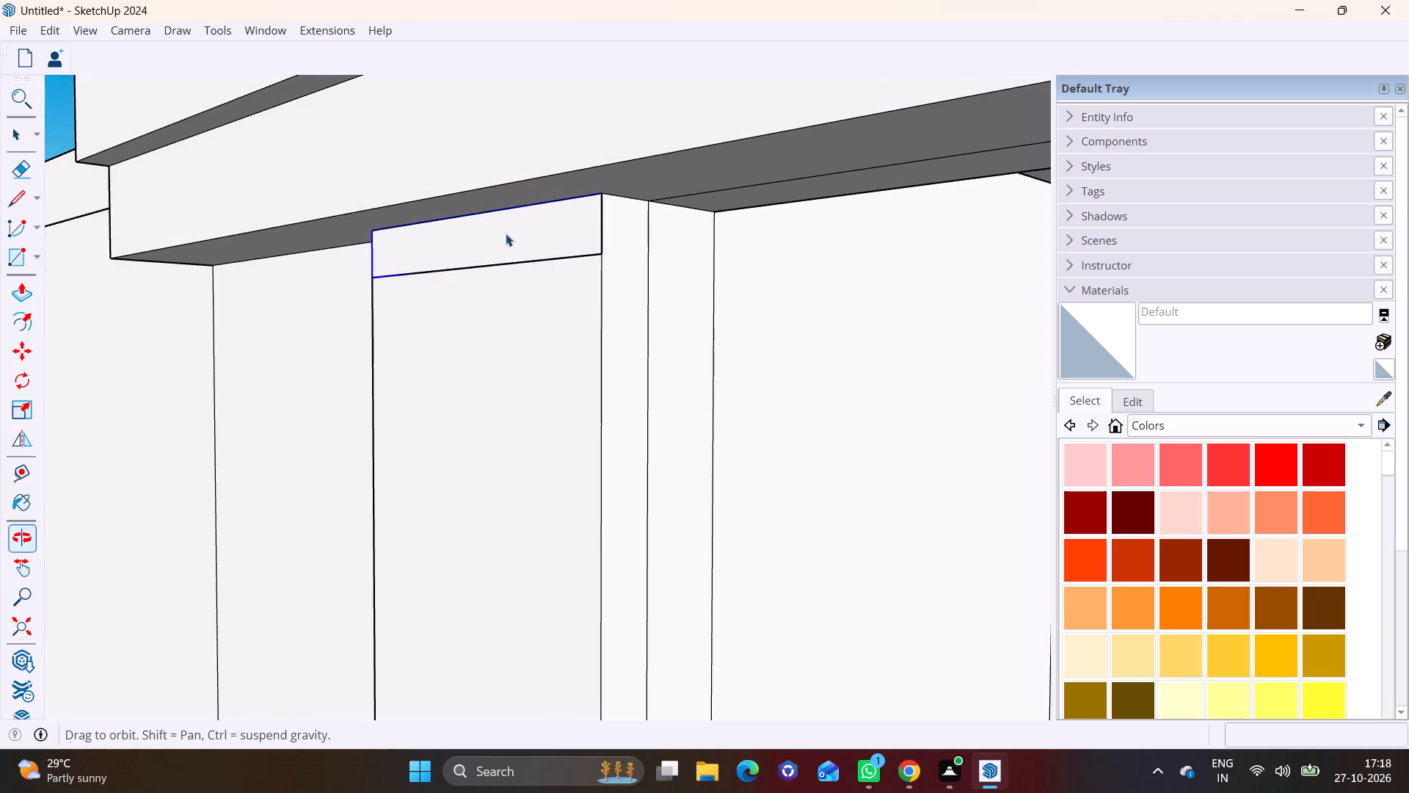
click(500, 246)
double_click(500, 247)
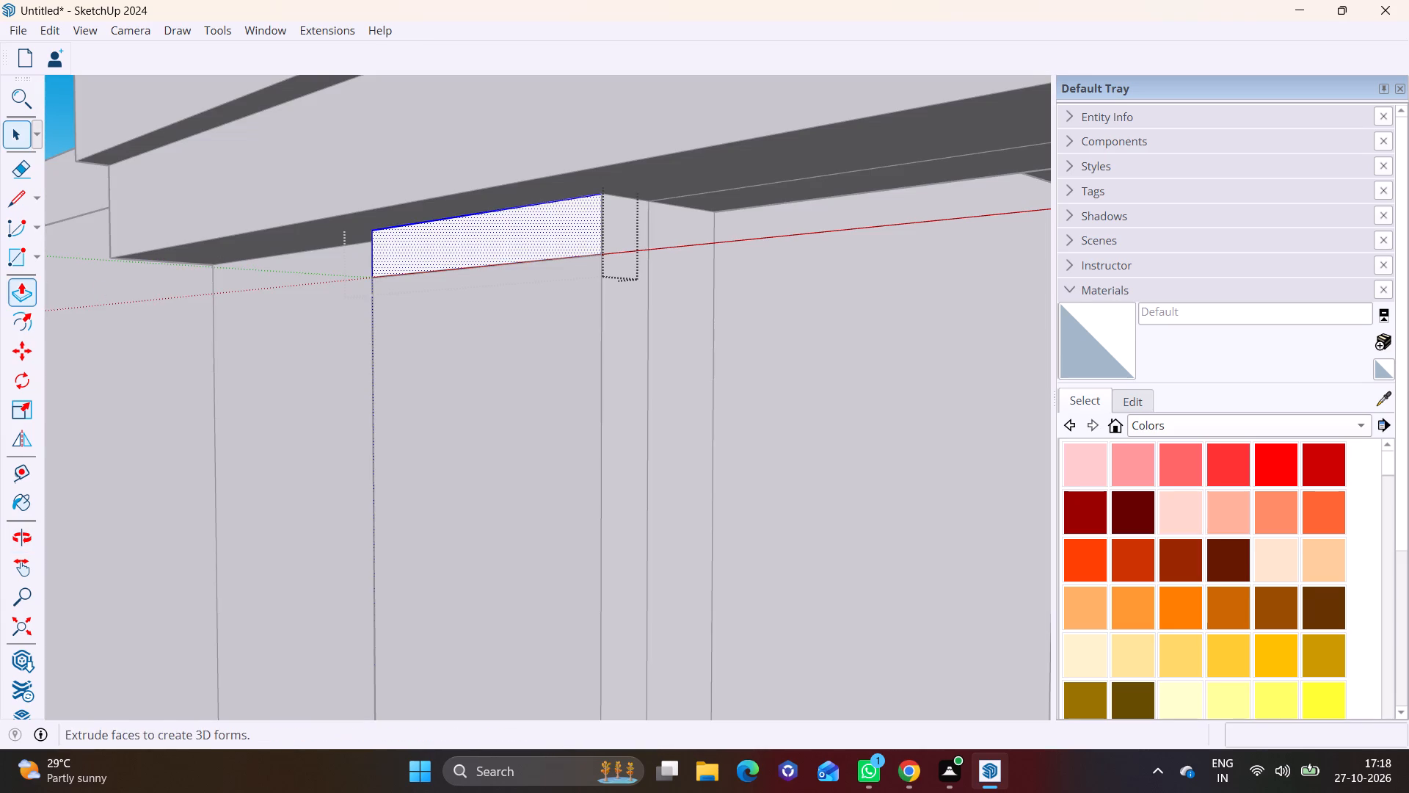
click(18, 287)
click(511, 246)
click(503, 247)
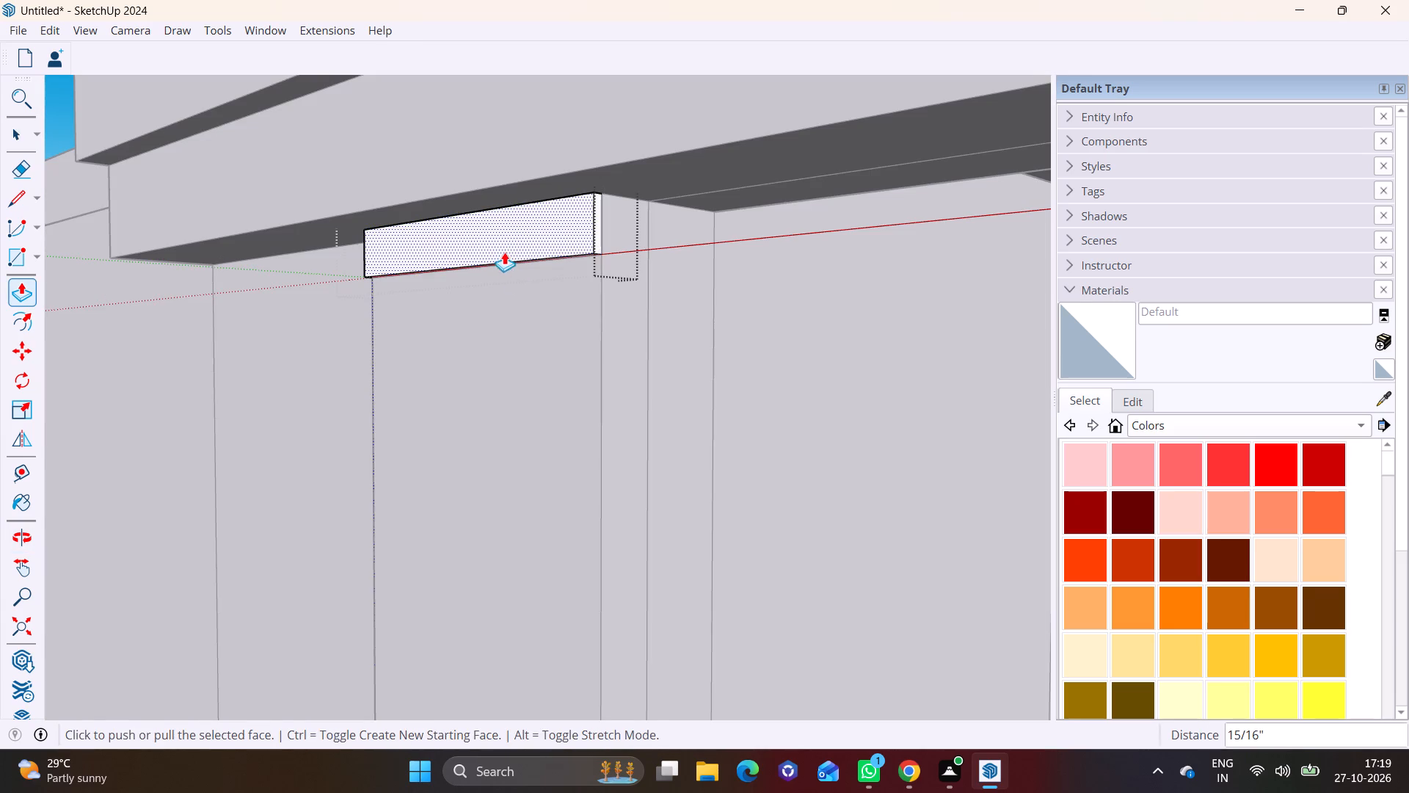
key(space)
click(826, 346)
Copy the slat straight down the pilaster five times, each about 5 1/2" below the previous one, leaving narrow gaps.
click(513, 238)
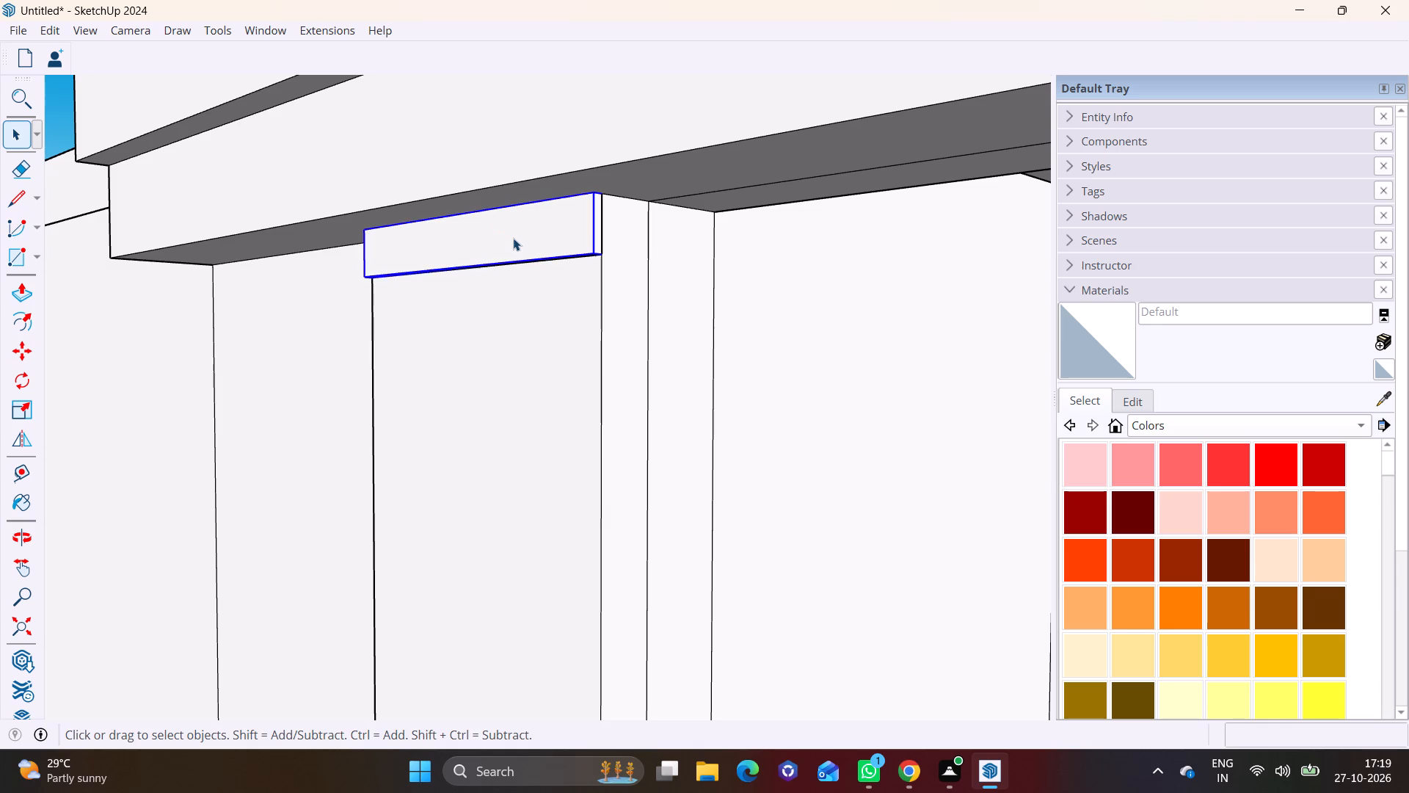
key(m)
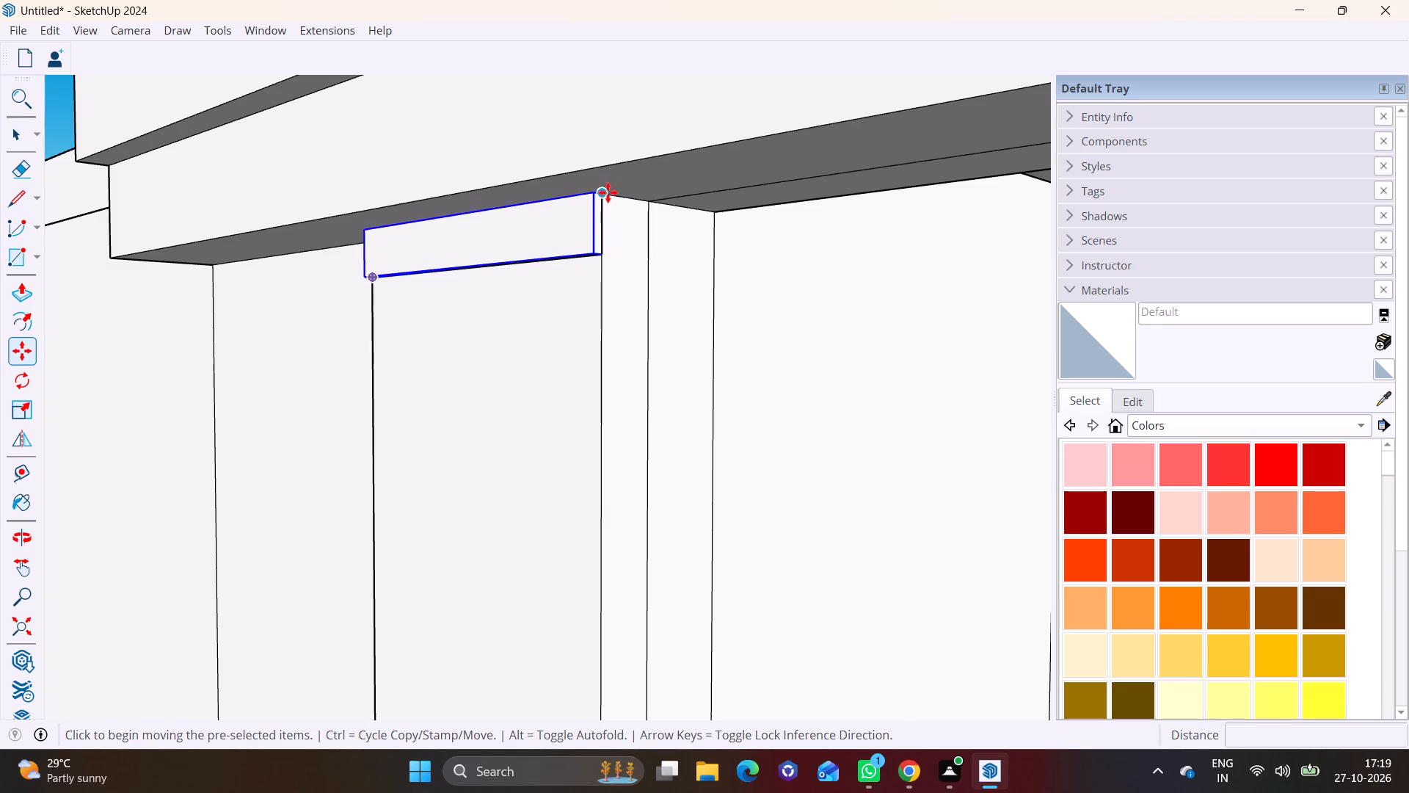
click(608, 192)
click(609, 263)
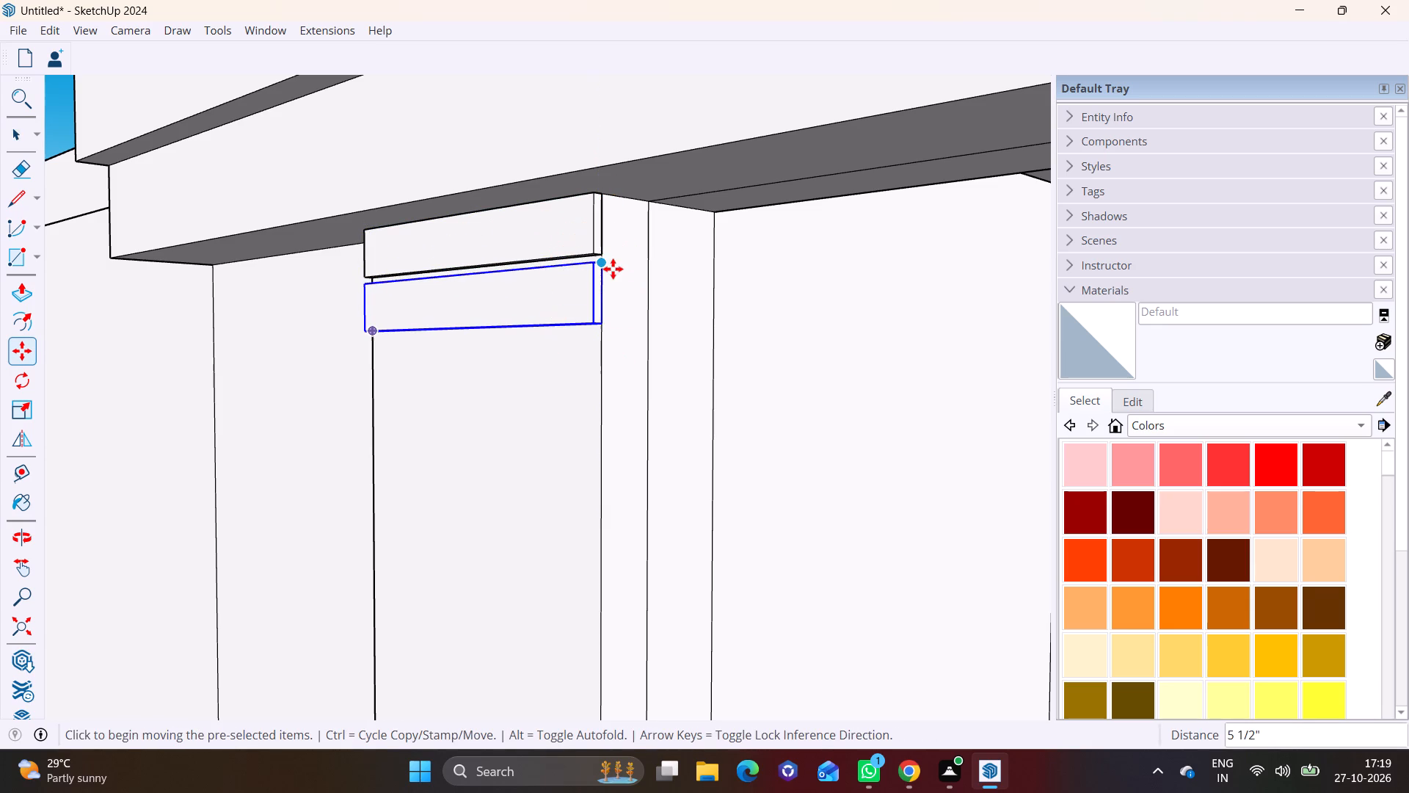
click(604, 266)
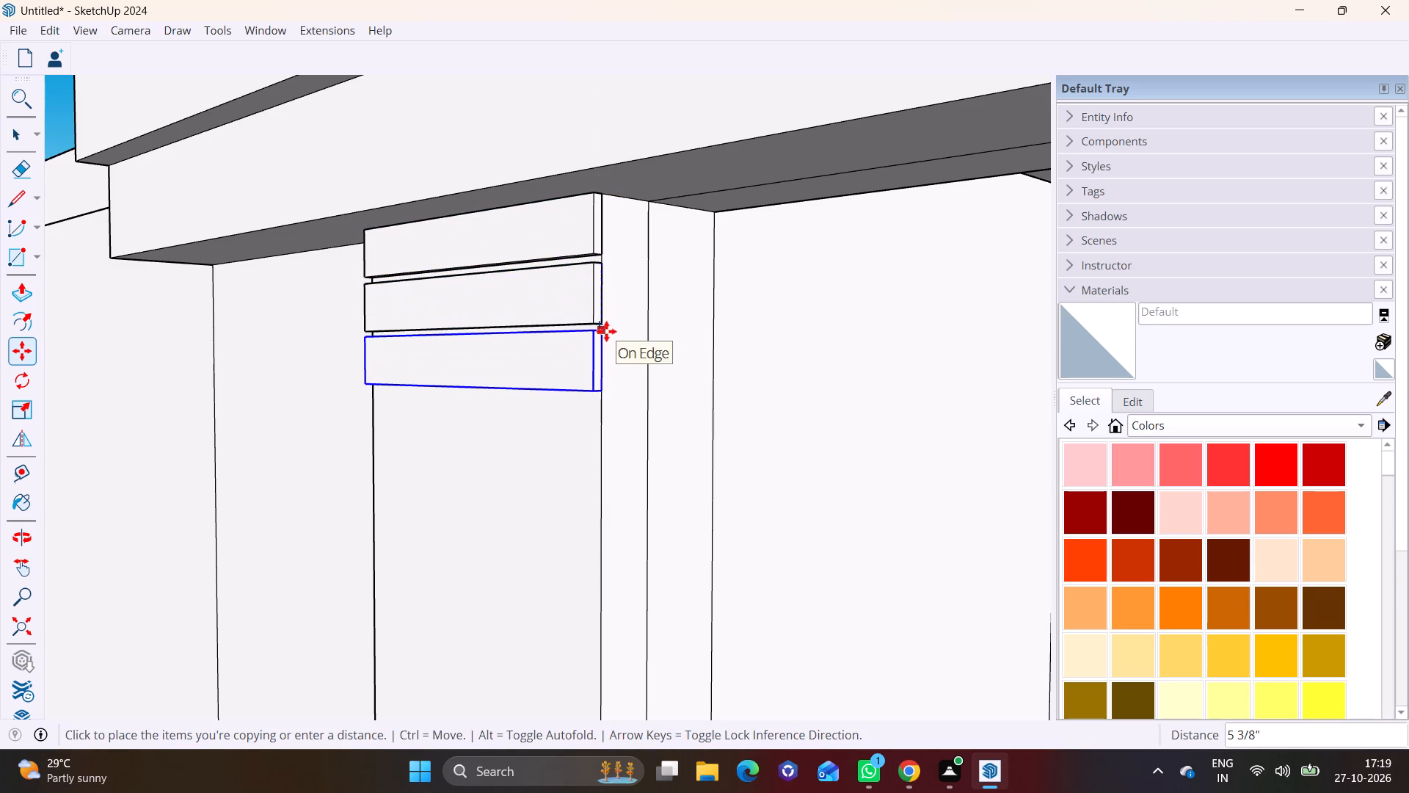
click(606, 331)
click(605, 333)
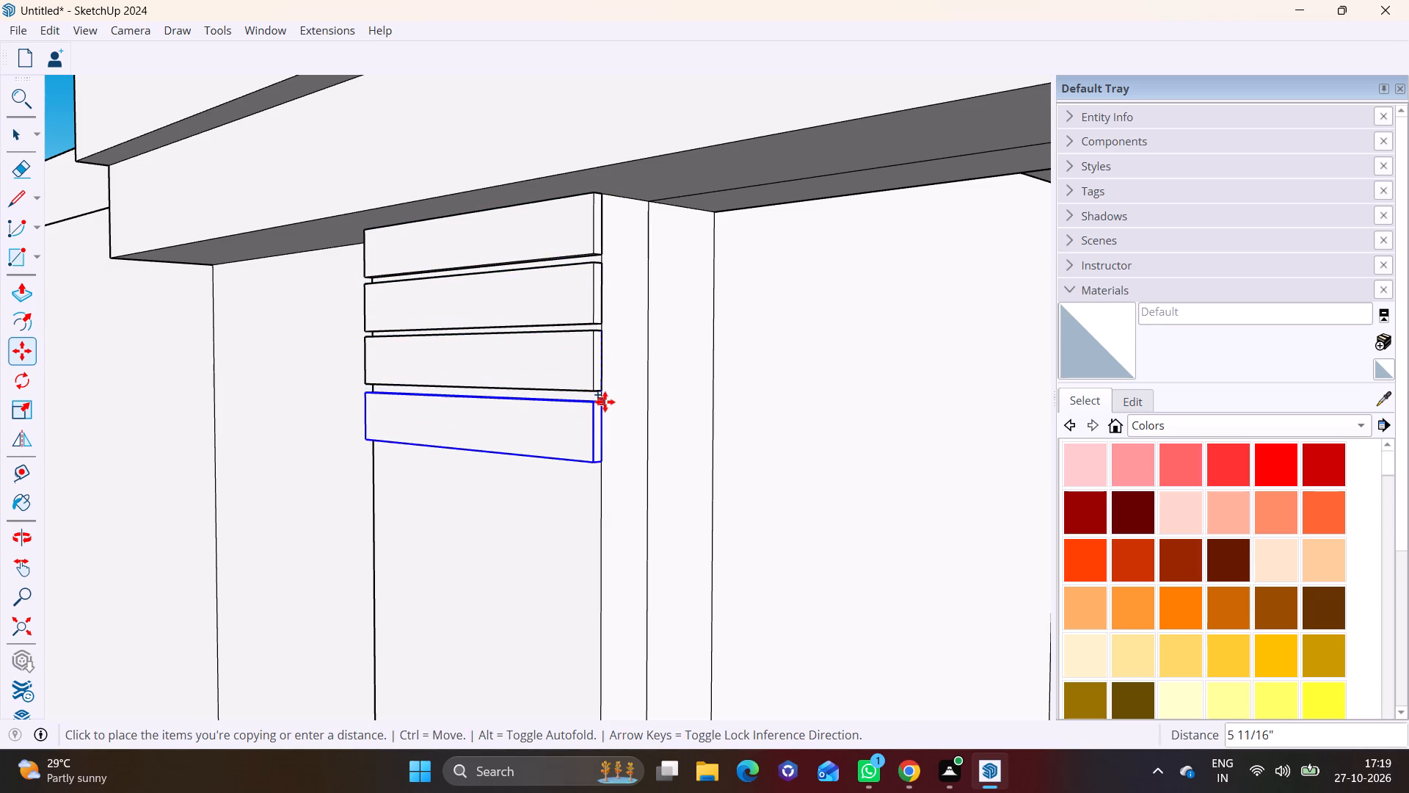
click(605, 402)
shift+middle_drag(605, 402, 583, 234)
click(578, 232)
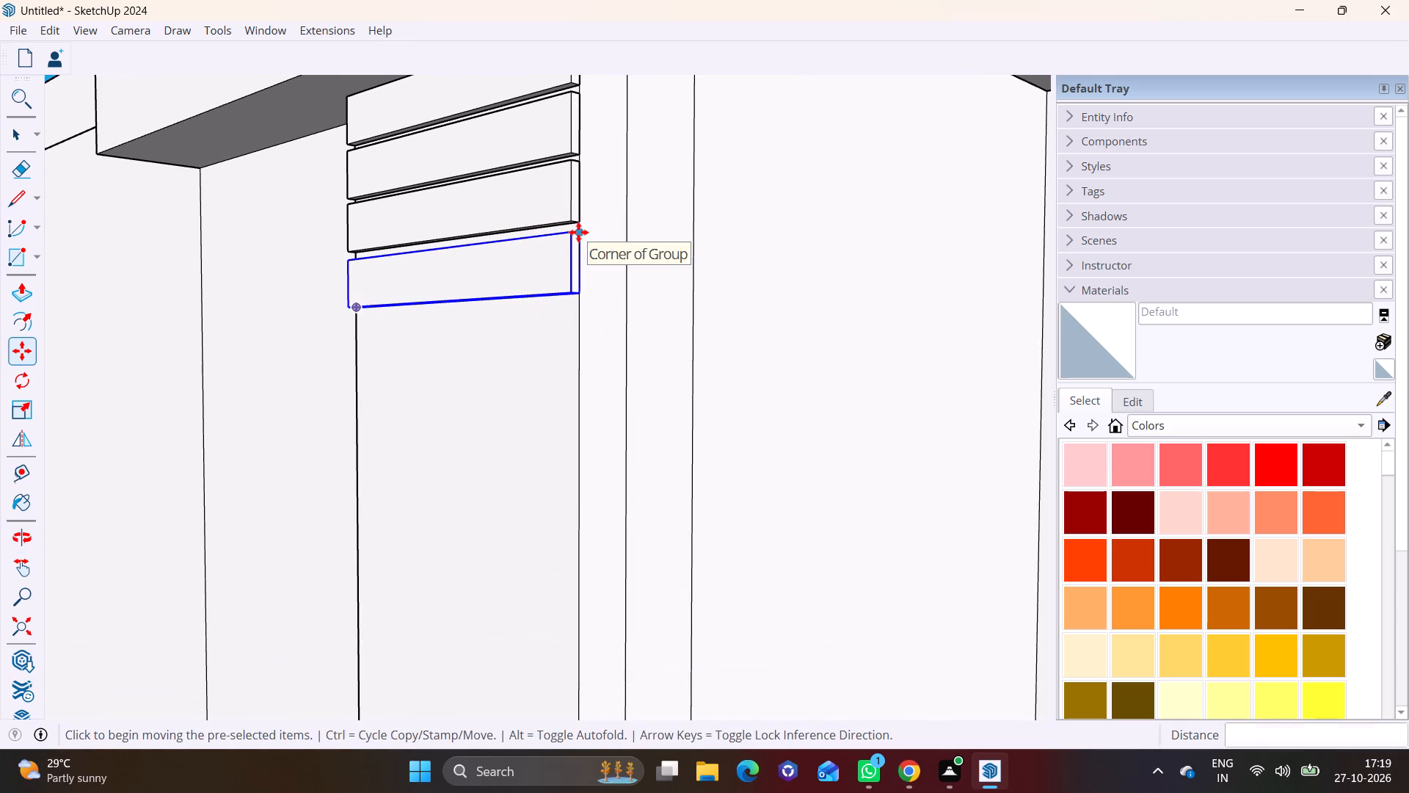
click(576, 303)
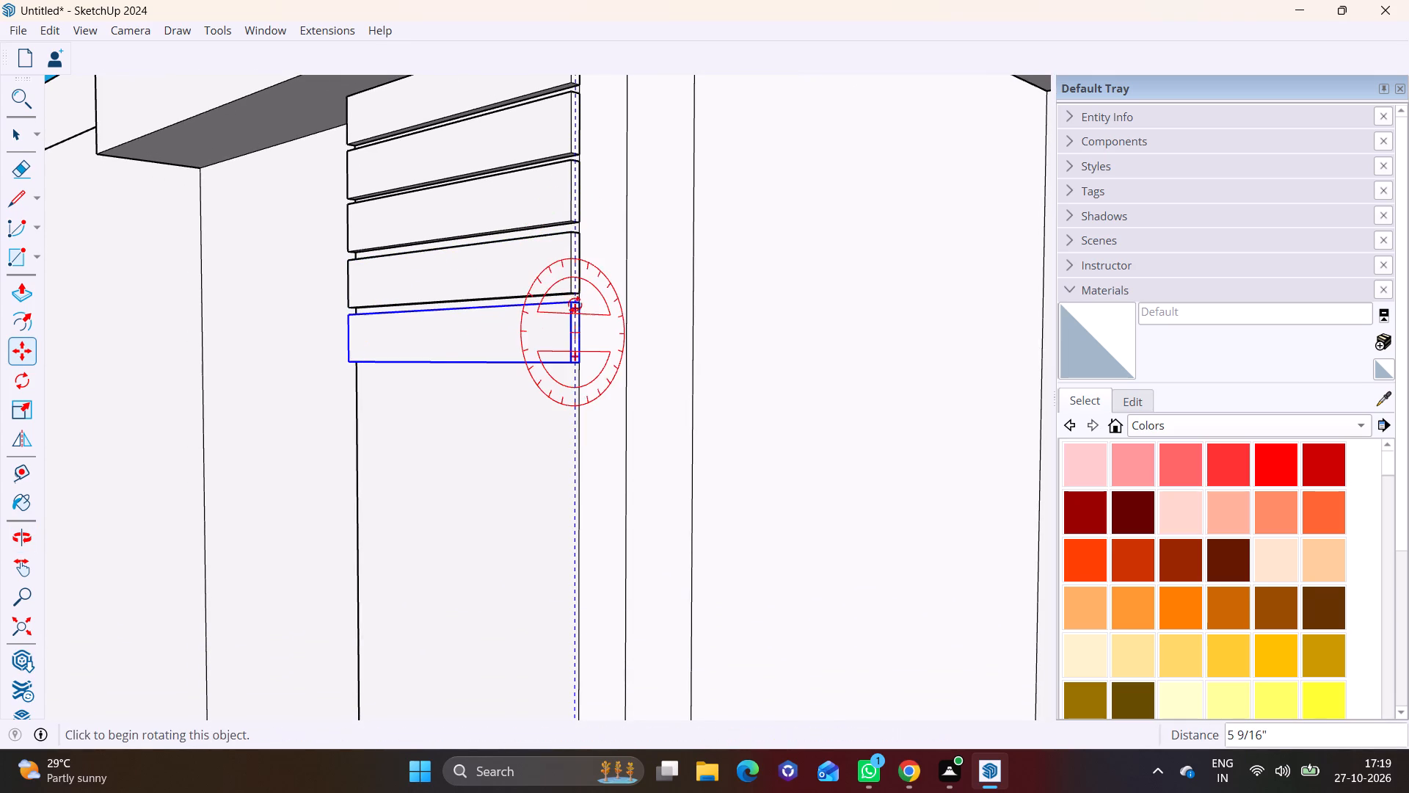
click(582, 303)
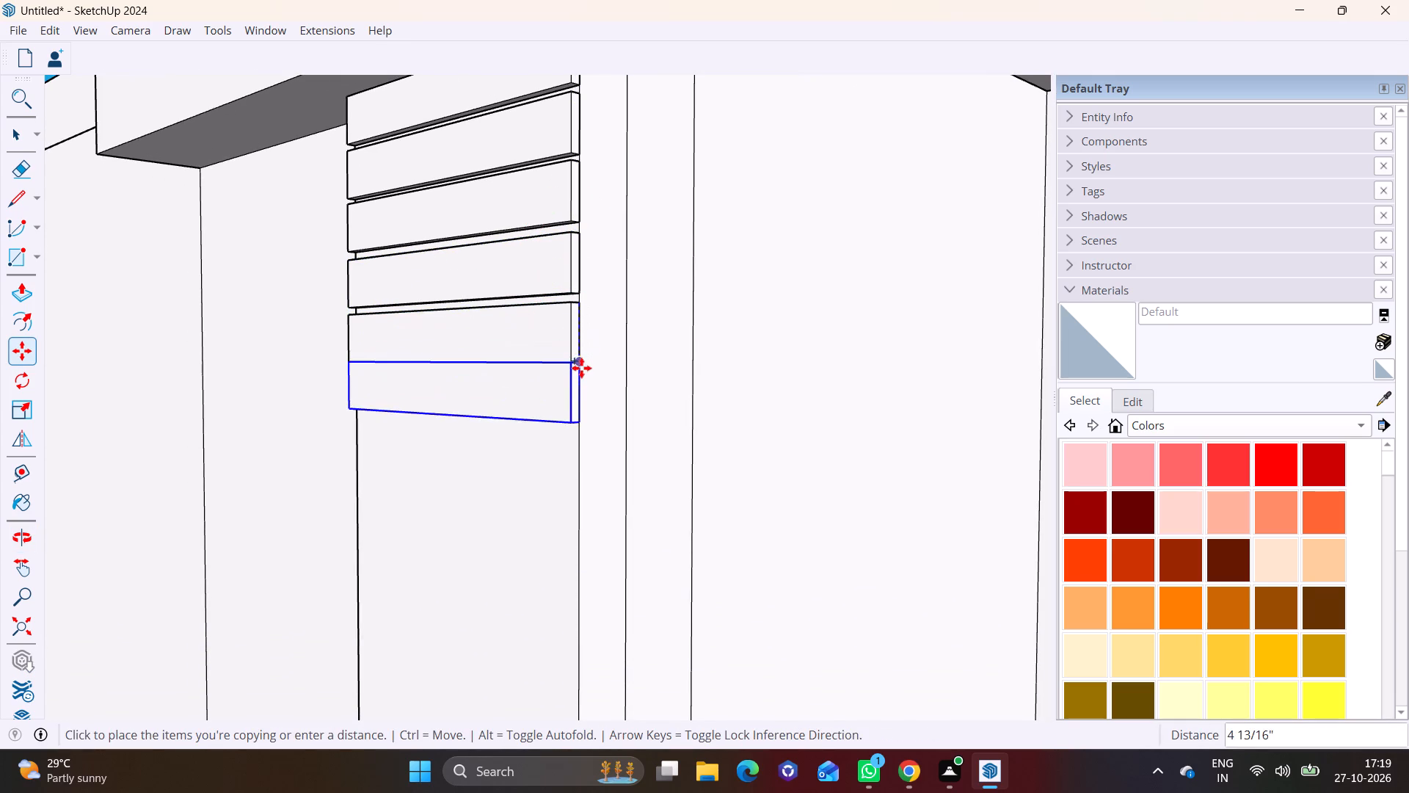
click(581, 375)
Add four more slat copies down the pilaster's middle, each about 5 3/4" below the previous one.
shift+middle_drag(581, 376, 590, 224)
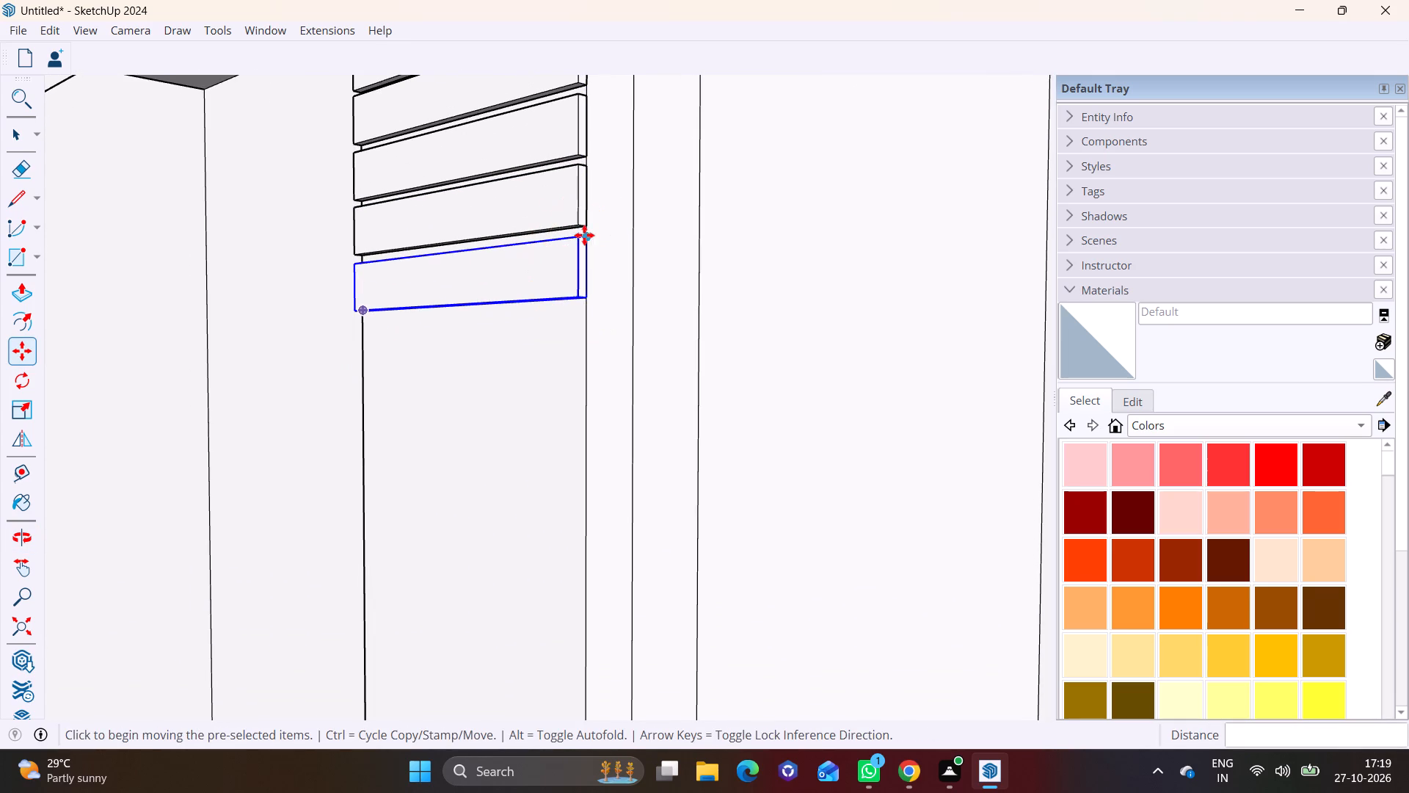
click(584, 235)
click(579, 307)
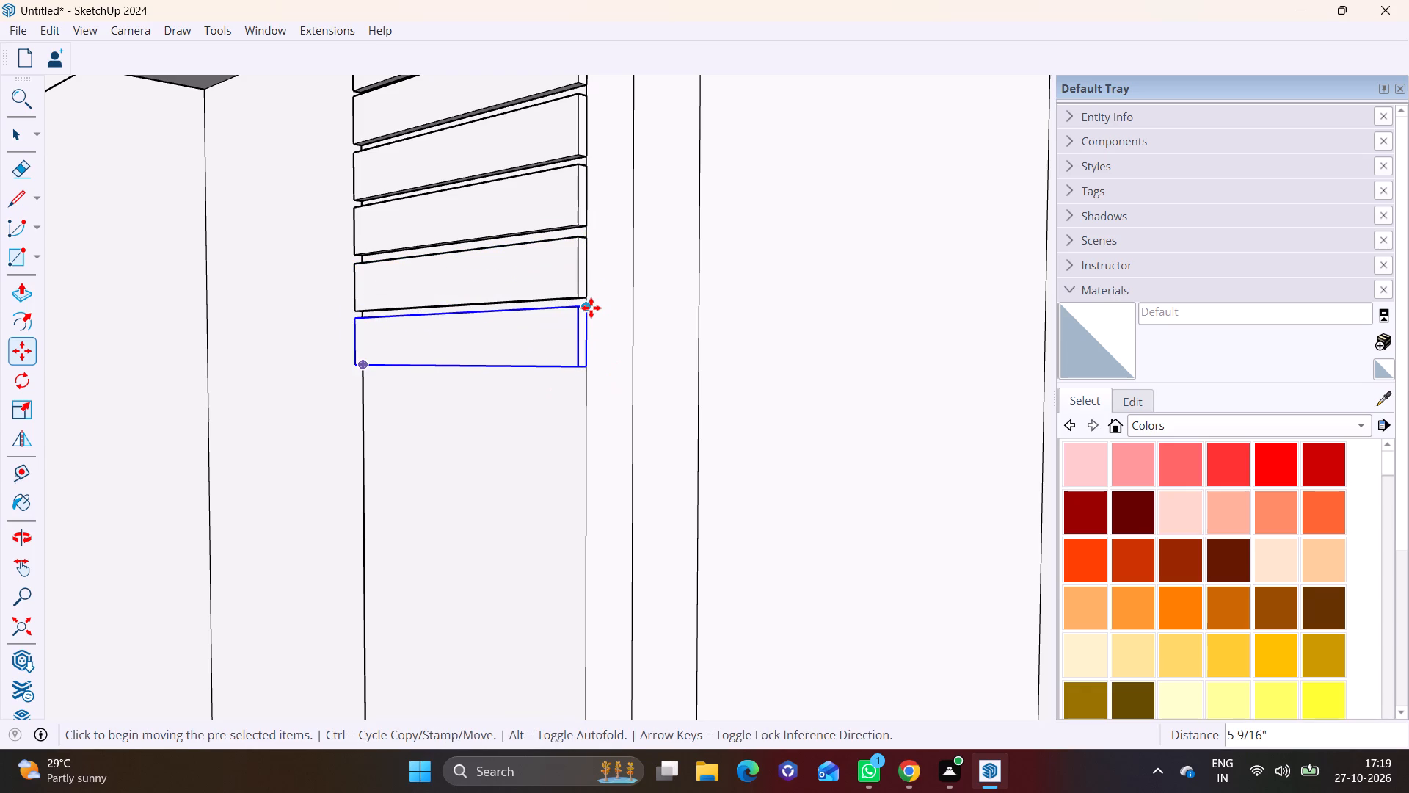
click(591, 307)
click(589, 377)
shift+middle_drag(589, 377, 580, 271)
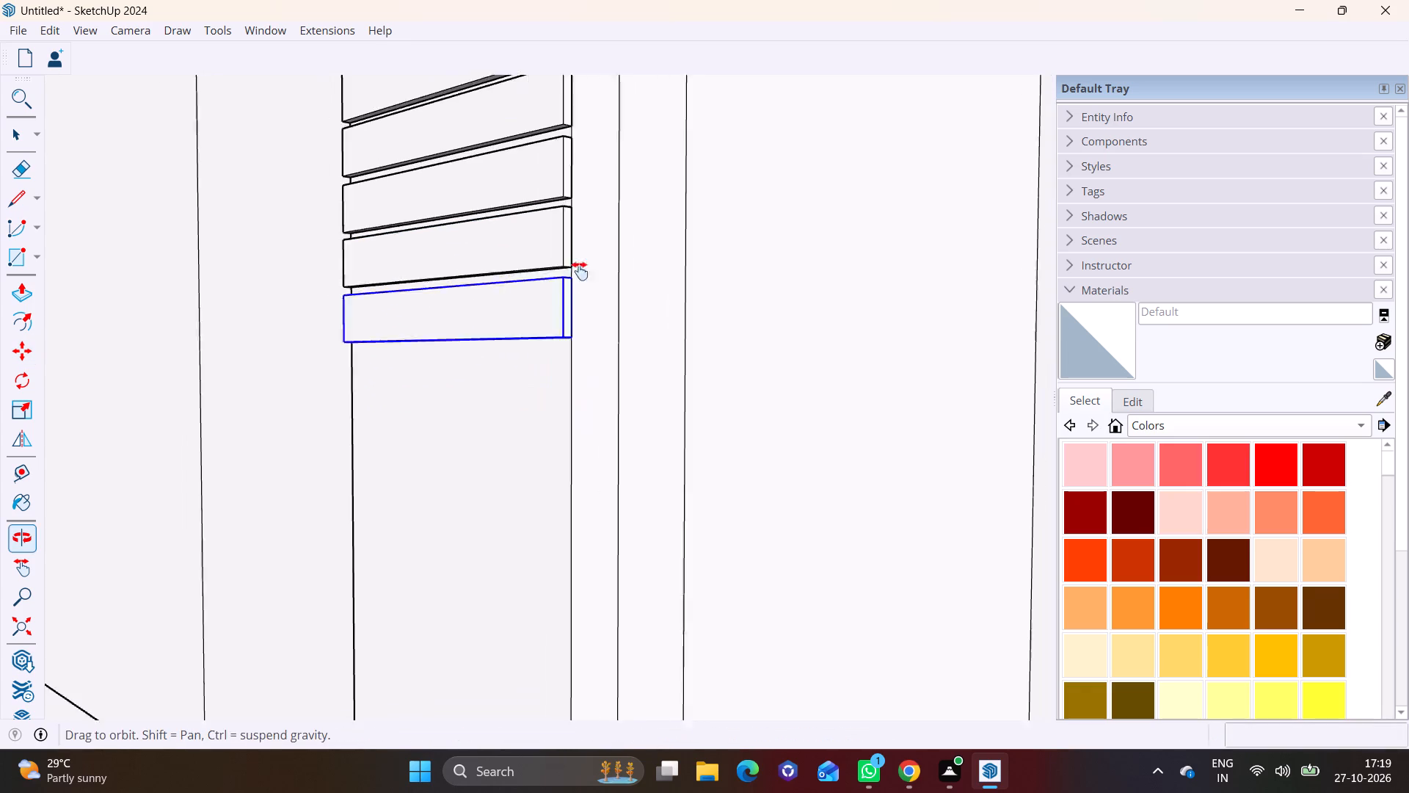
shift+middle_drag(580, 271, 607, 229)
click(605, 228)
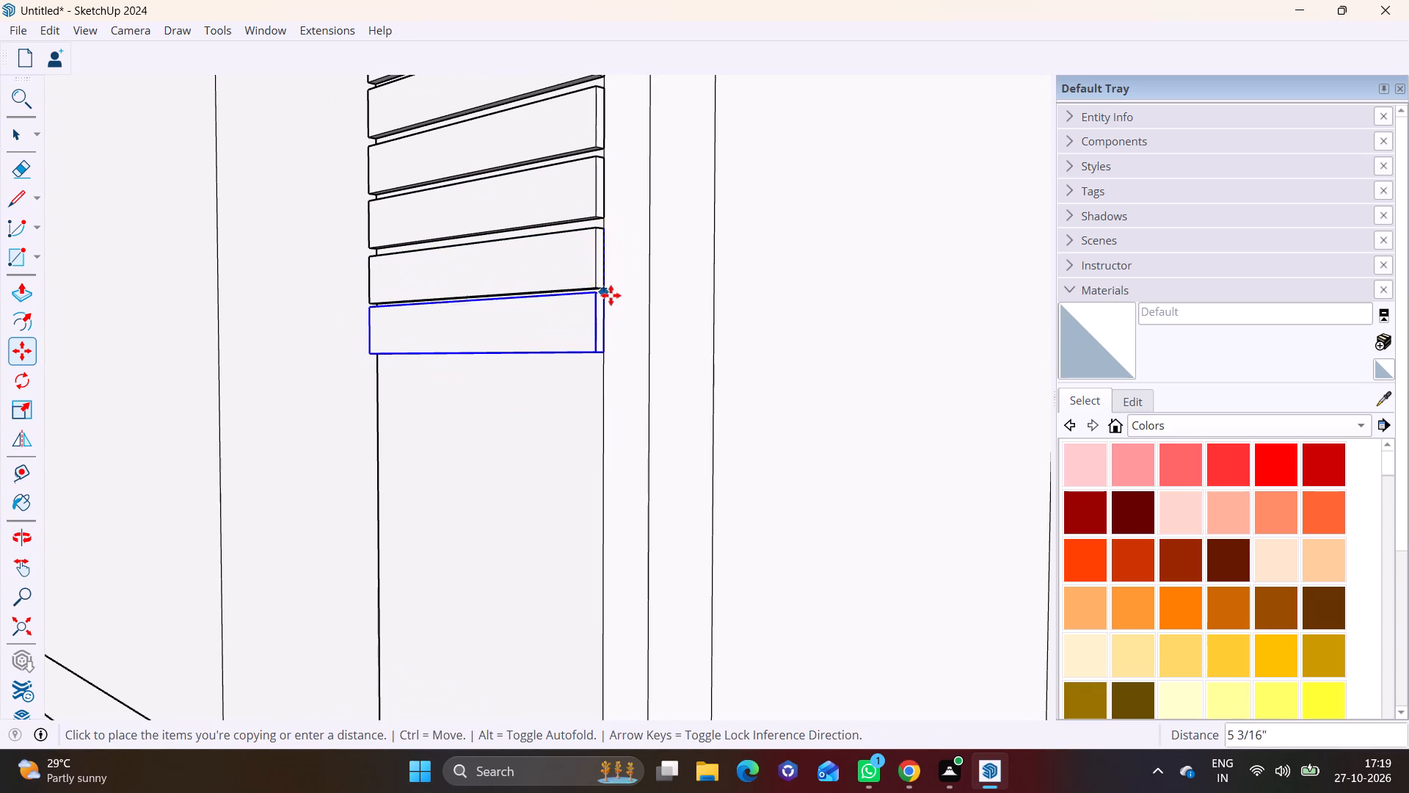
click(611, 300)
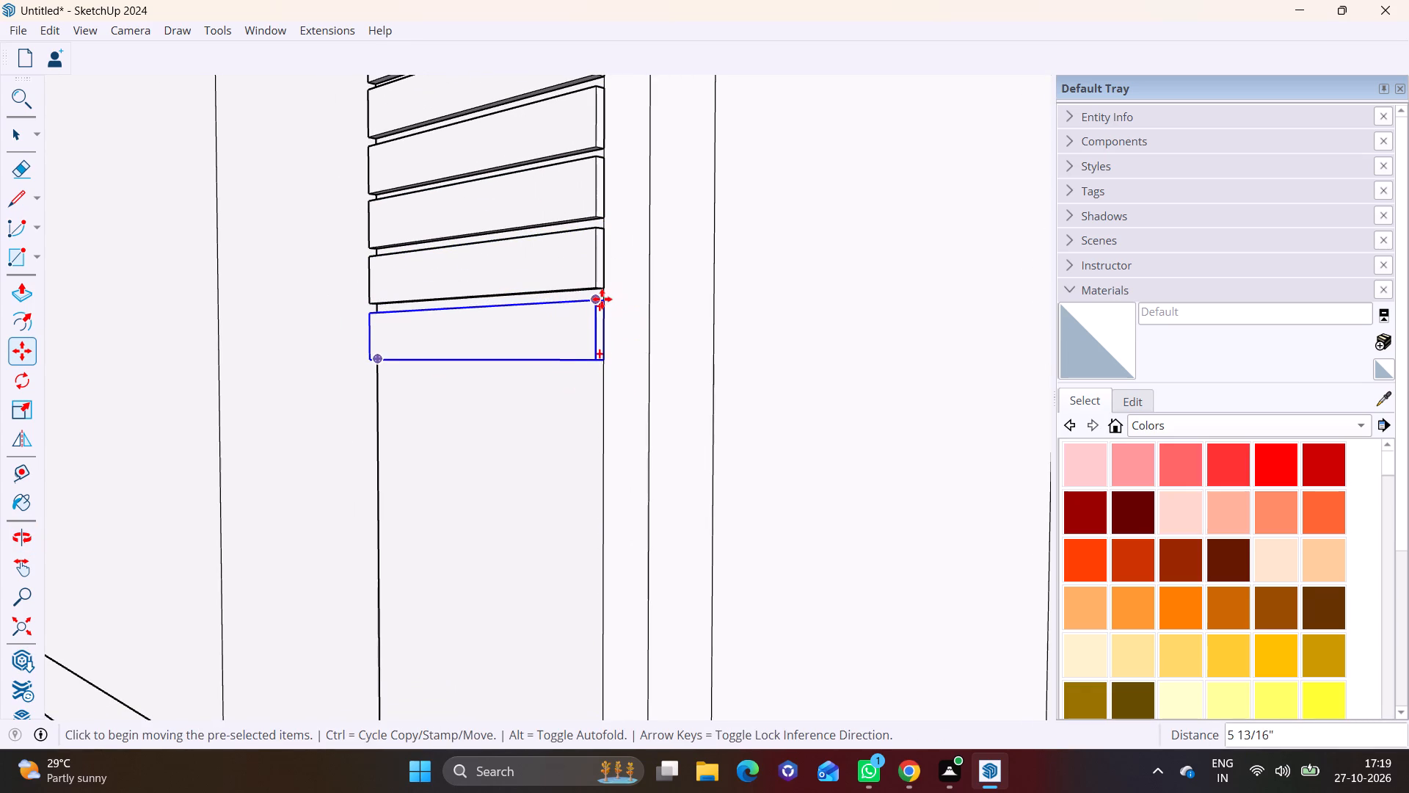
click(602, 299)
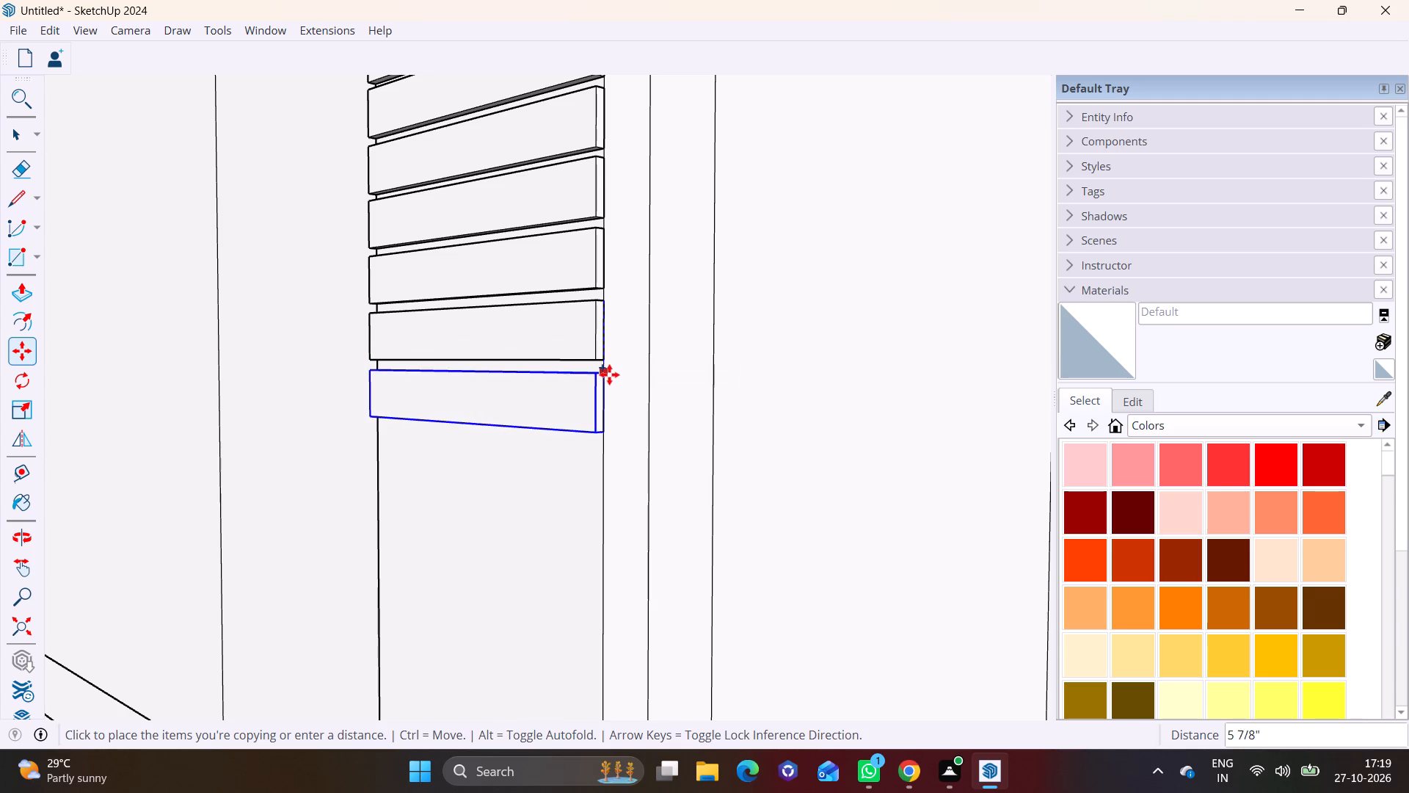
click(609, 376)
Copy the lowest slat down the pilaster two more times, spaced about 5 3/4" apart.
shift+middle_drag(609, 377, 622, 195)
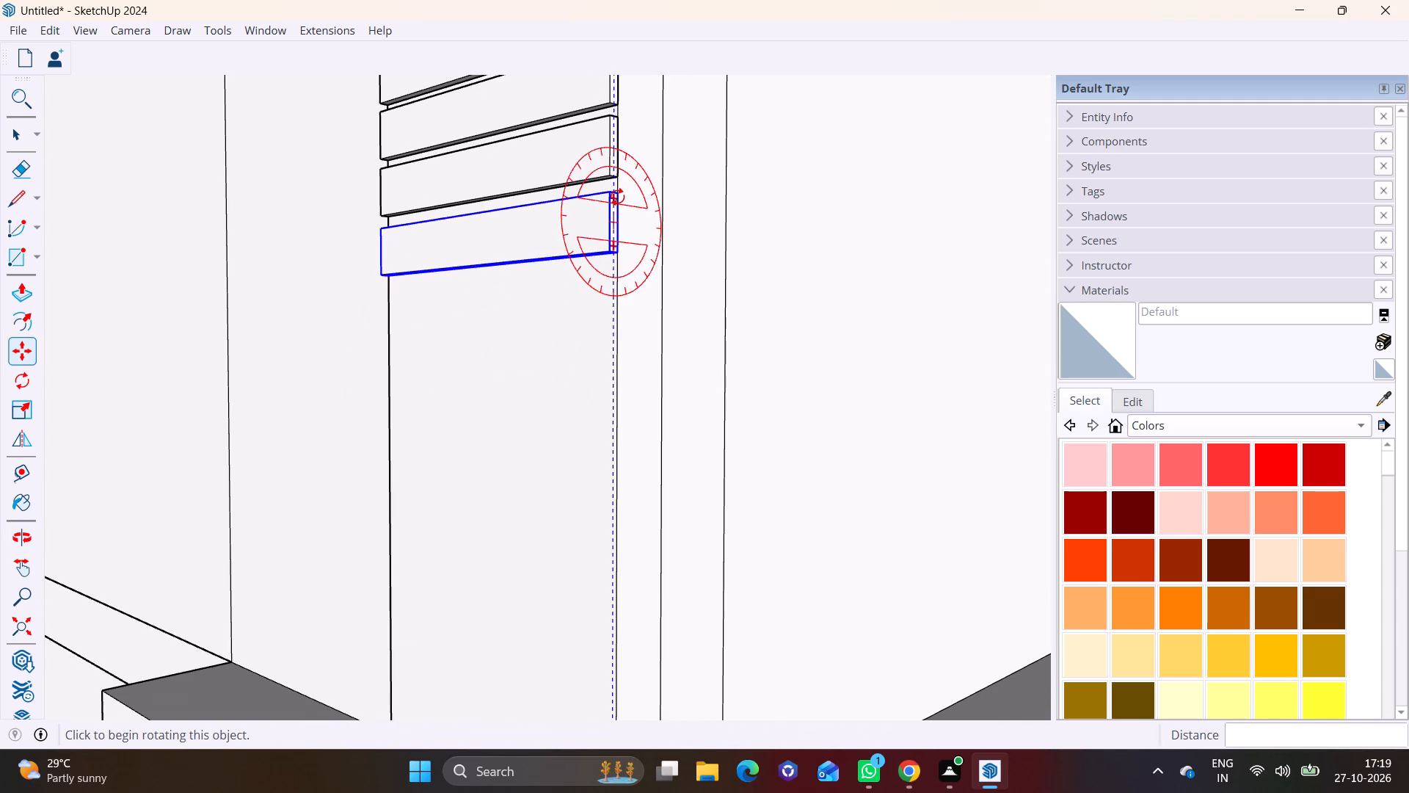
scroll(631, 210, down, 13)
middle_drag(636, 274, 809, 380)
scroll(750, 325, down, 4)
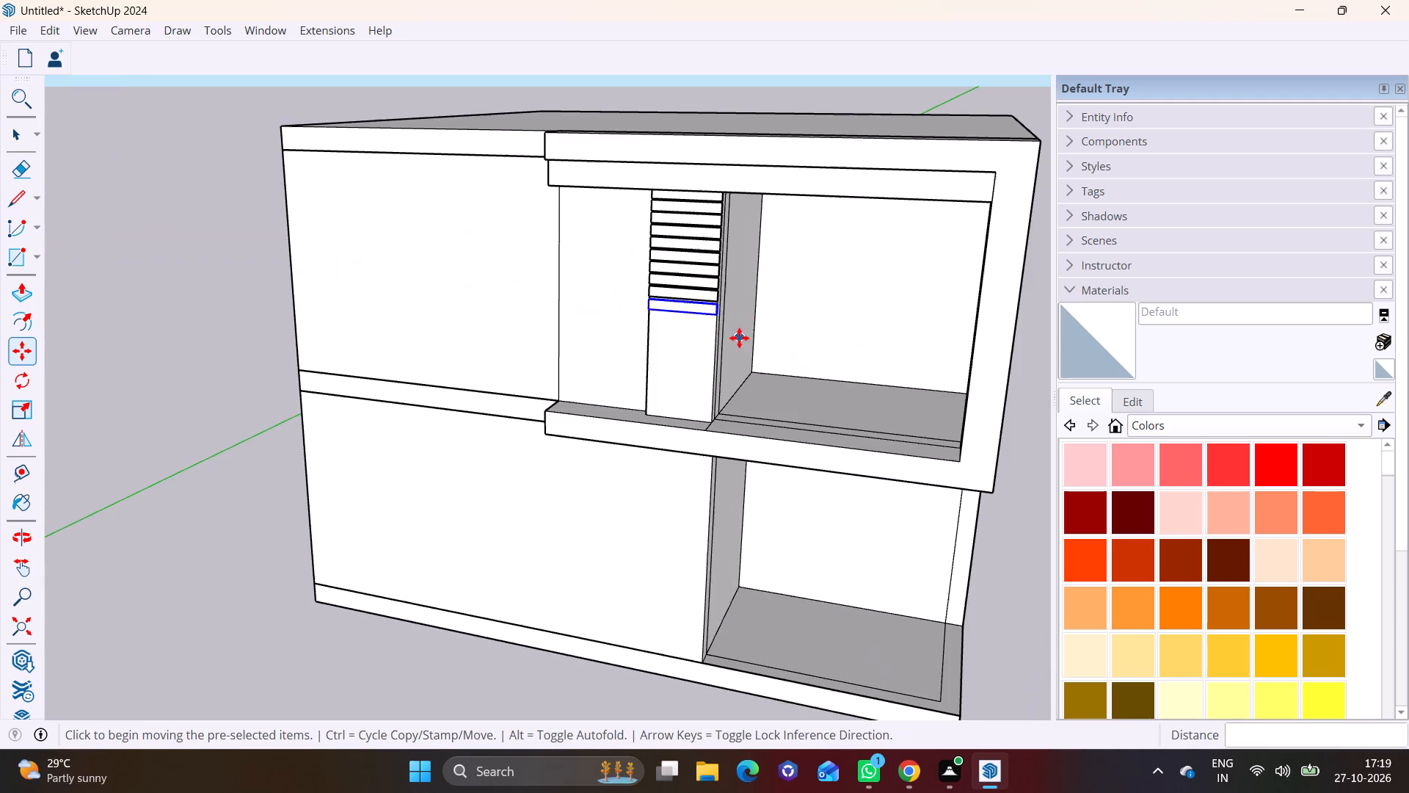
scroll(710, 307, up, 7)
middle_drag(743, 327, 600, 285)
scroll(615, 306, up, 5)
middle_drag(627, 327, 542, 303)
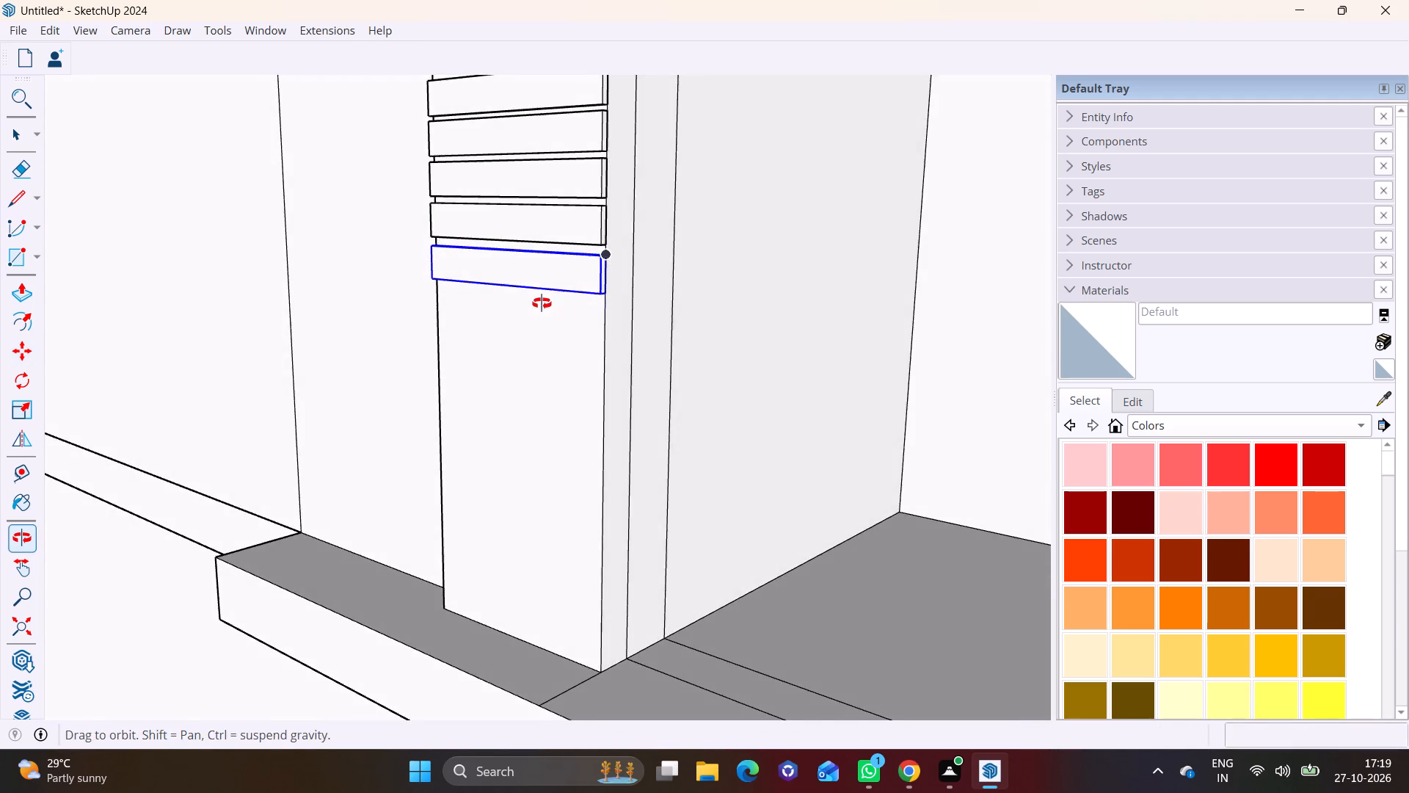
middle_drag(542, 303, 539, 303)
scroll(572, 236, up, 3)
middle_drag(589, 302, 503, 198)
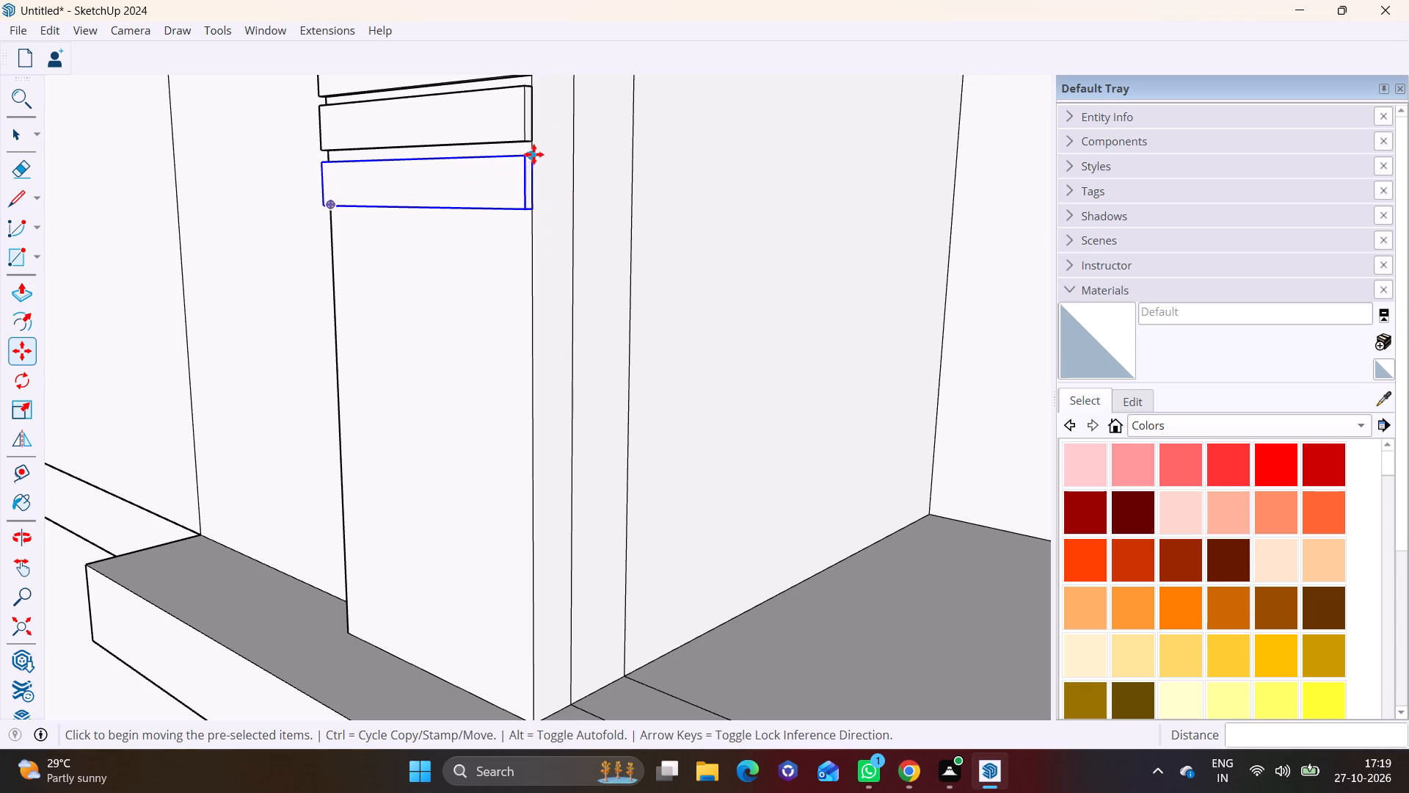
click(534, 154)
click(542, 219)
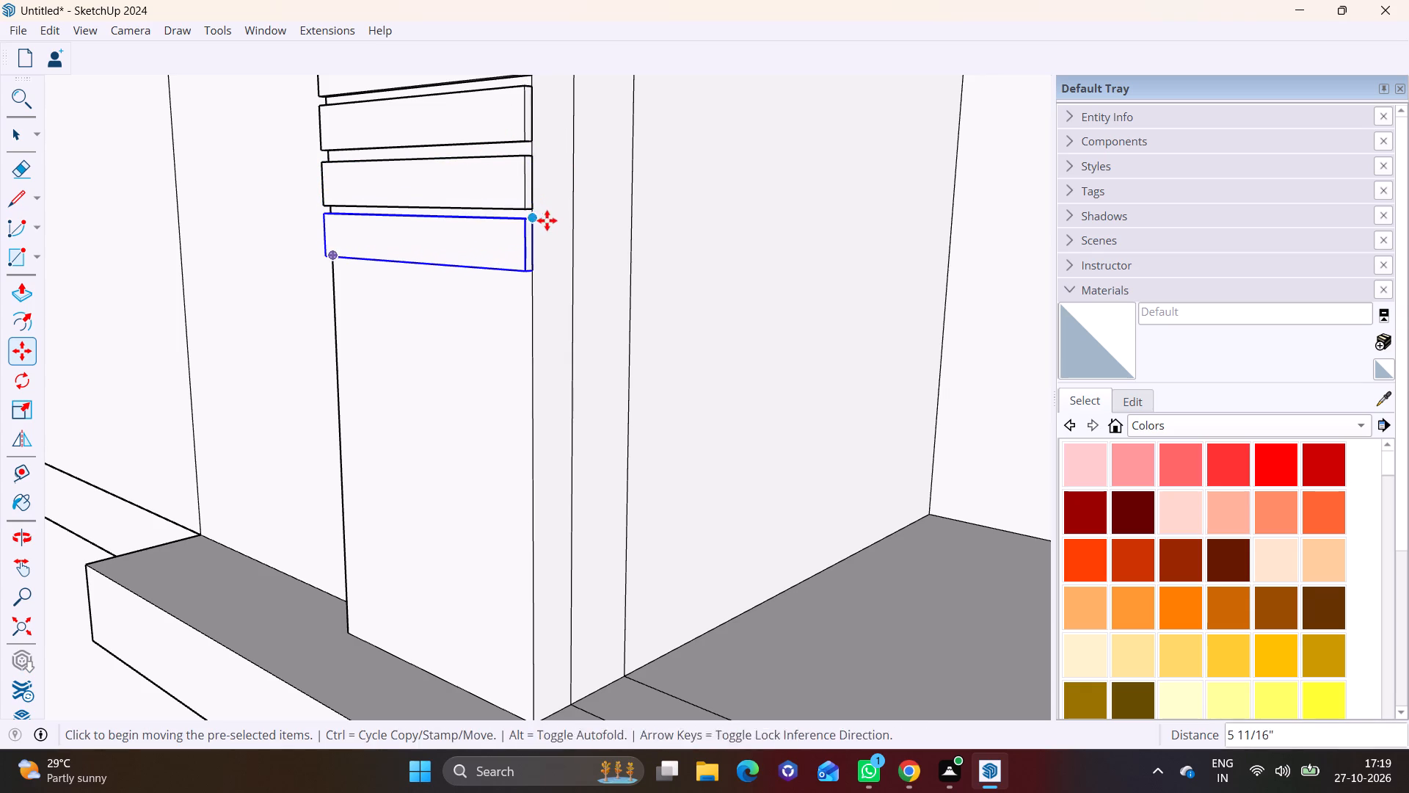
click(531, 217)
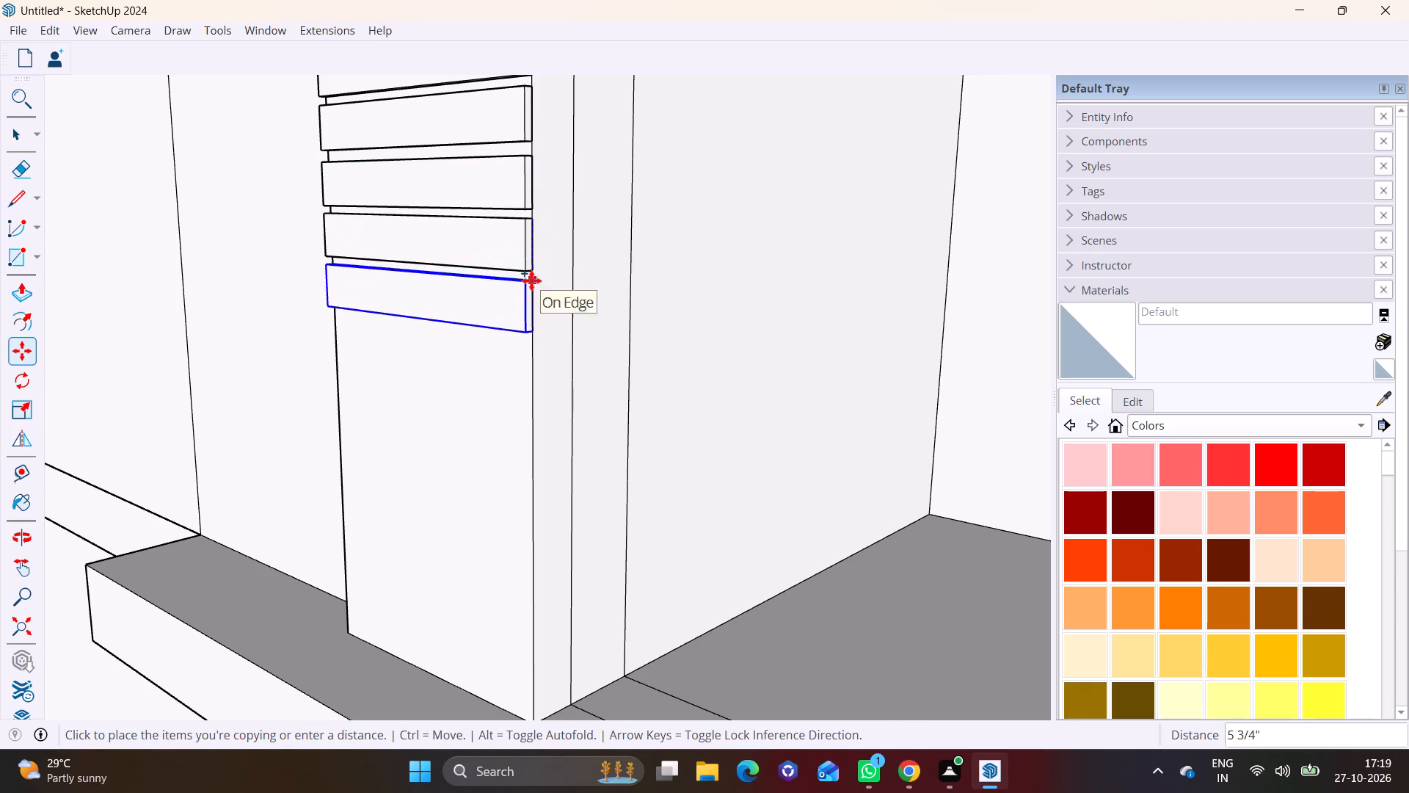
click(531, 280)
Continue the slat stack with four more copies down the pilaster's lower part, each about 5 1/2" below the last.
shift+middle_drag(531, 277, 531, 158)
click(532, 159)
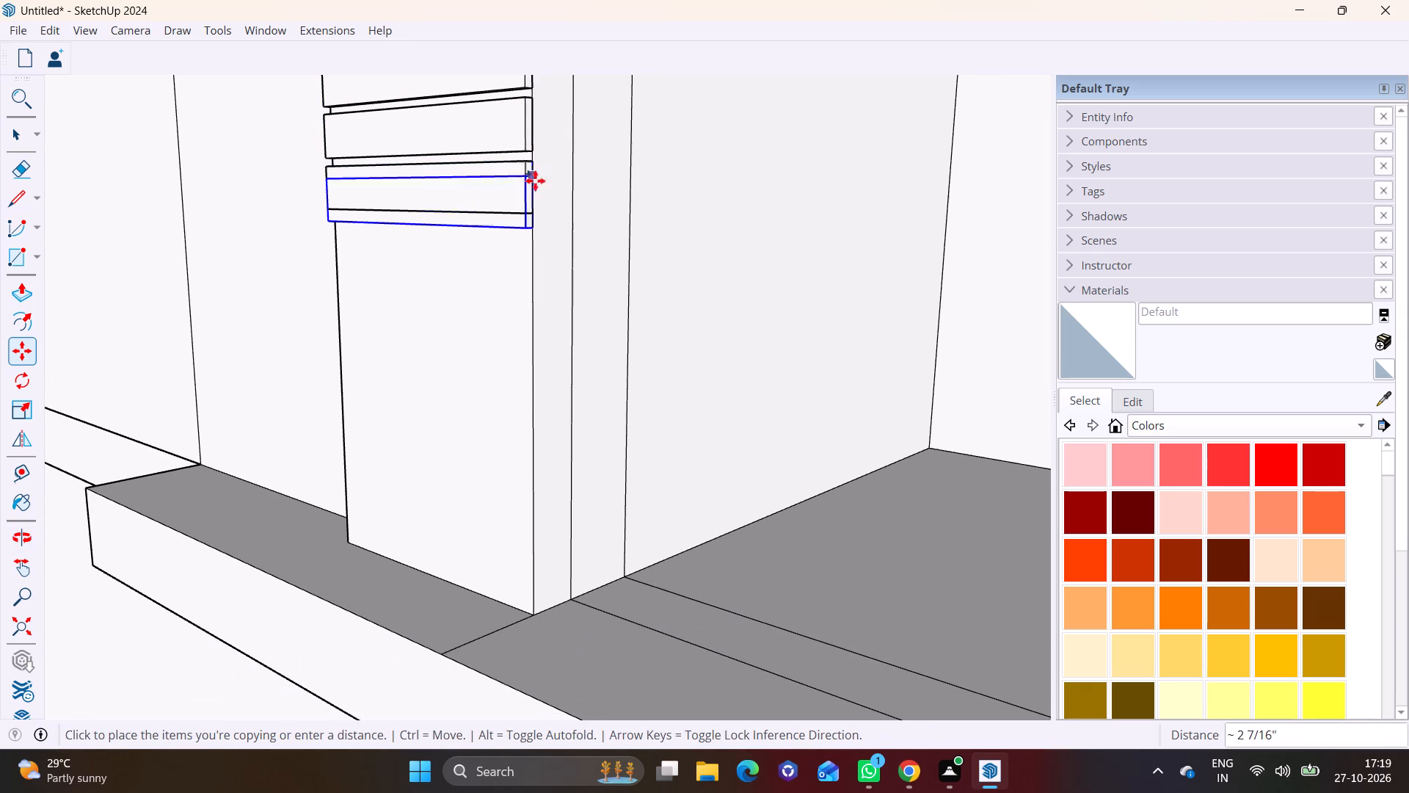
click(539, 223)
click(529, 221)
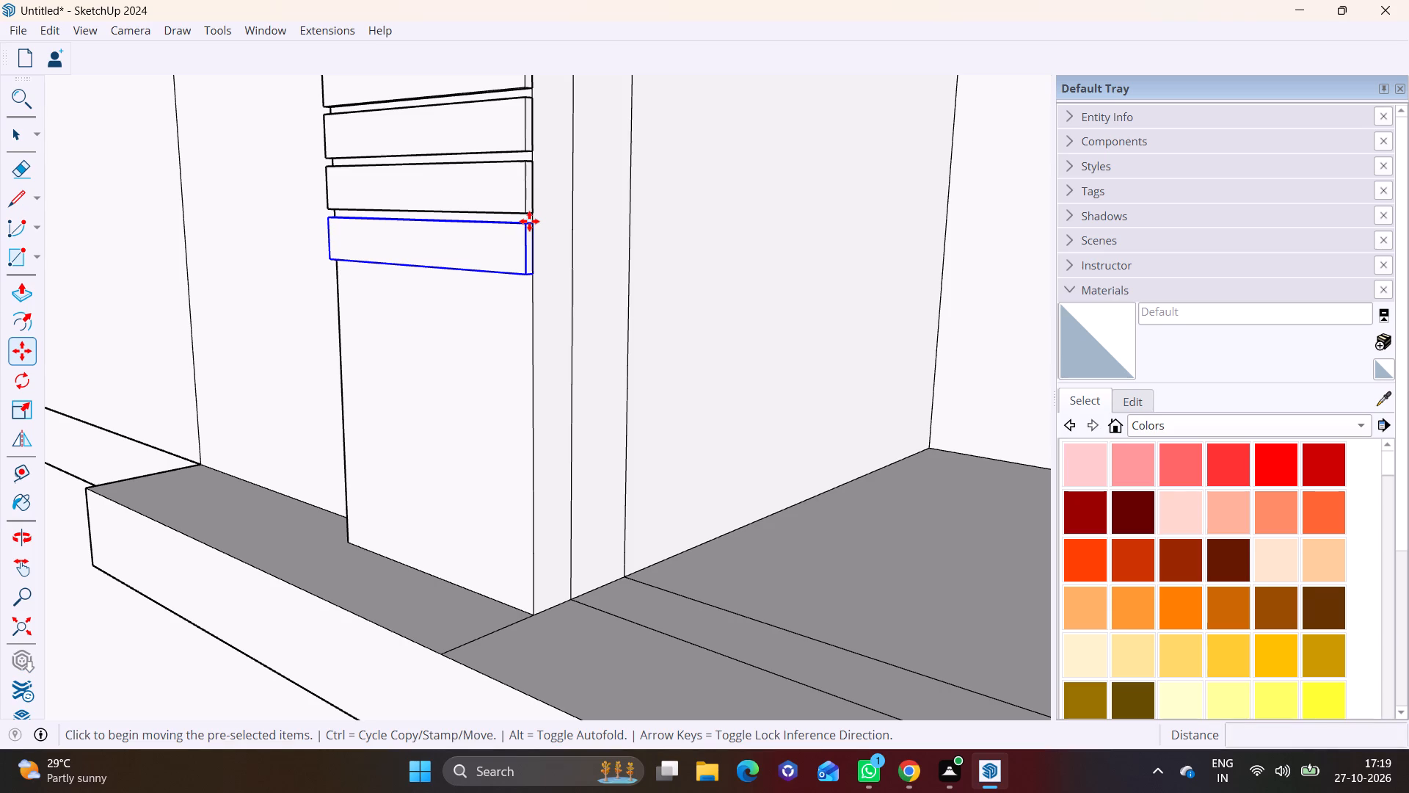
click(527, 287)
shift+middle_drag(527, 288, 514, 181)
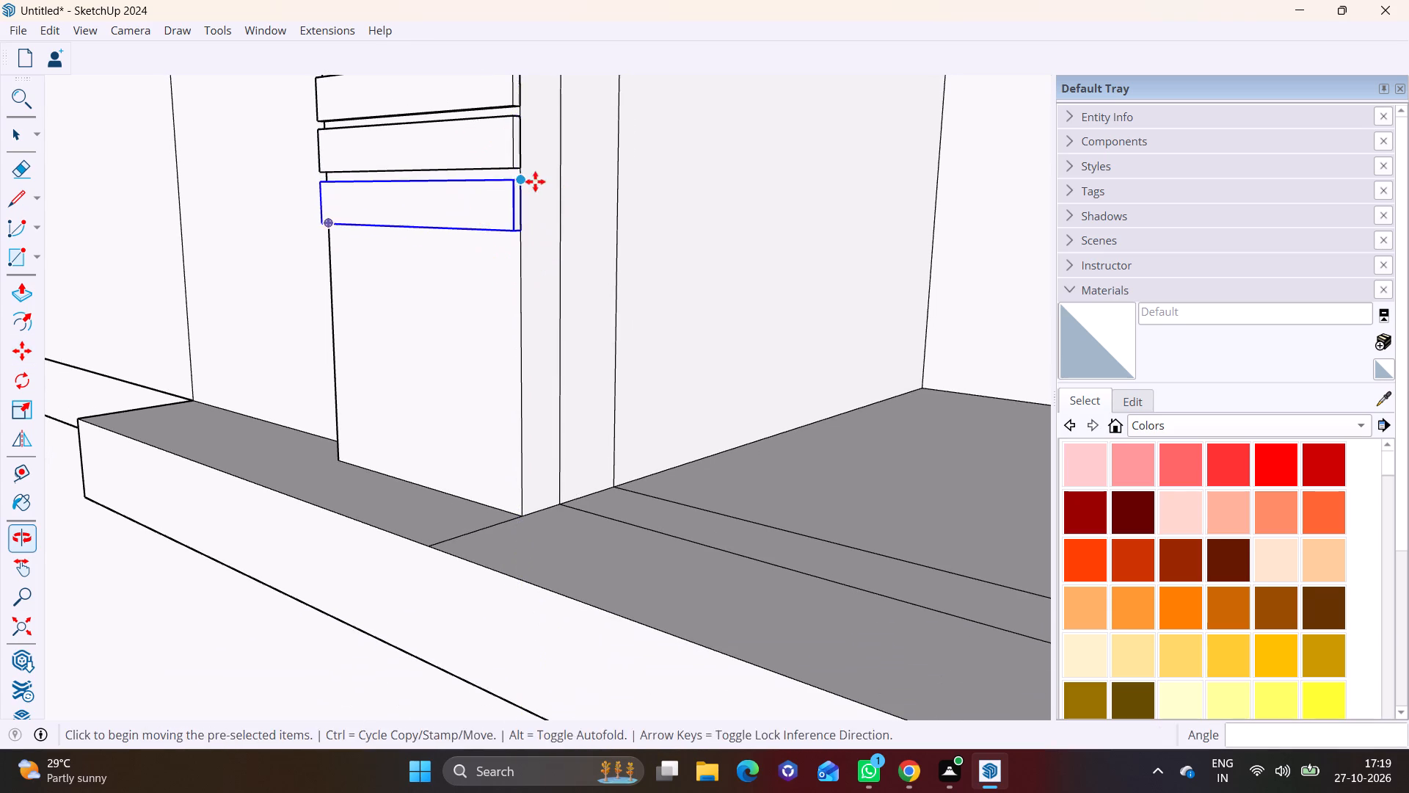
click(525, 178)
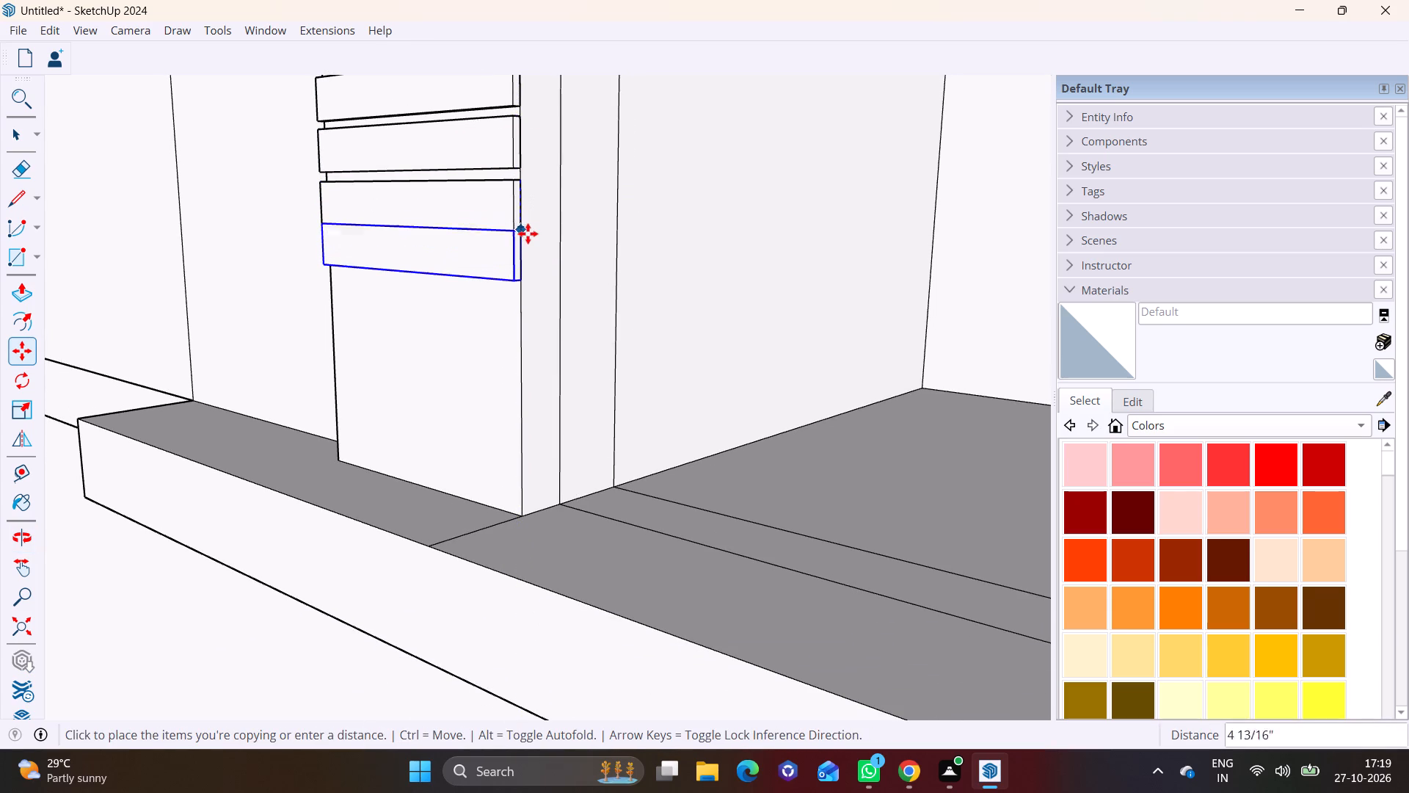
click(529, 244)
click(522, 243)
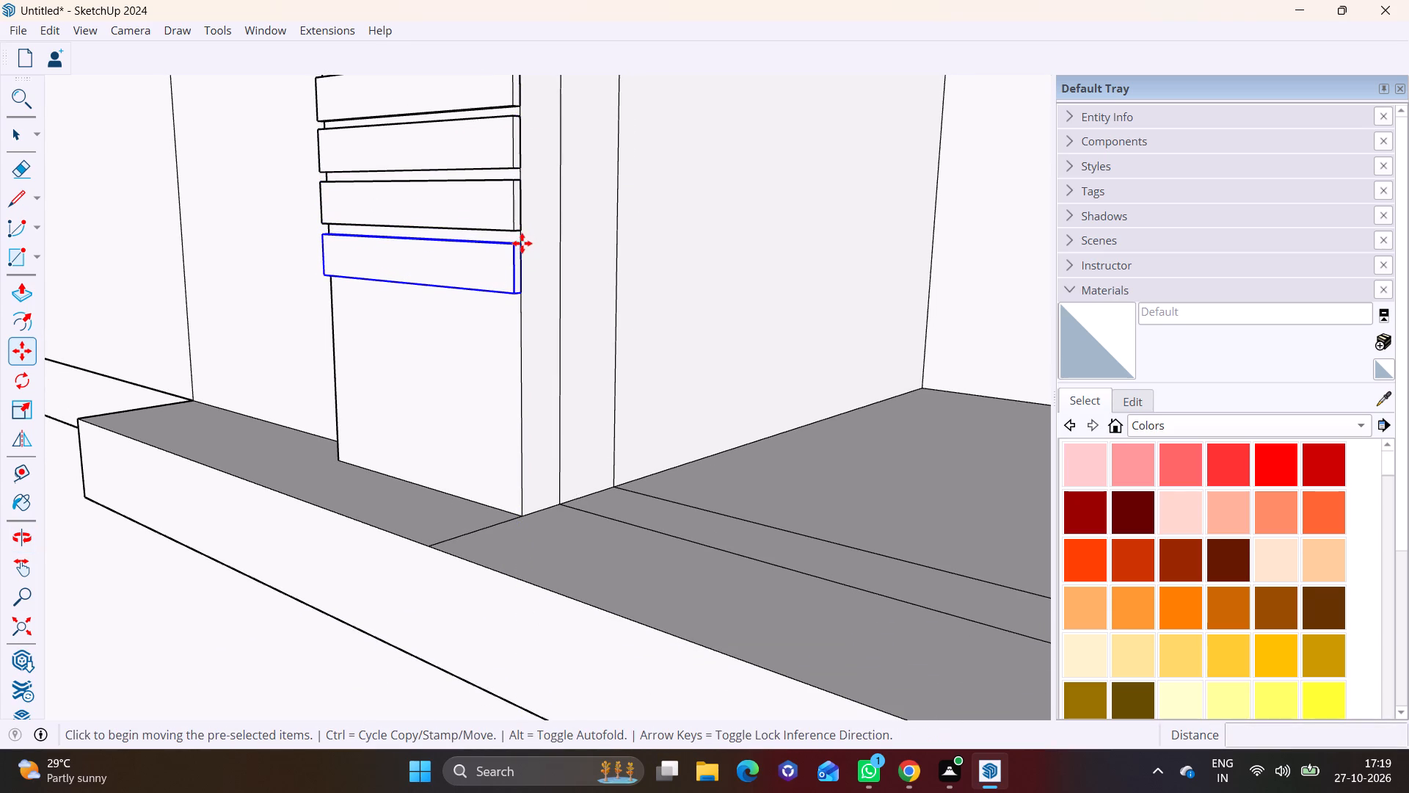
click(523, 301)
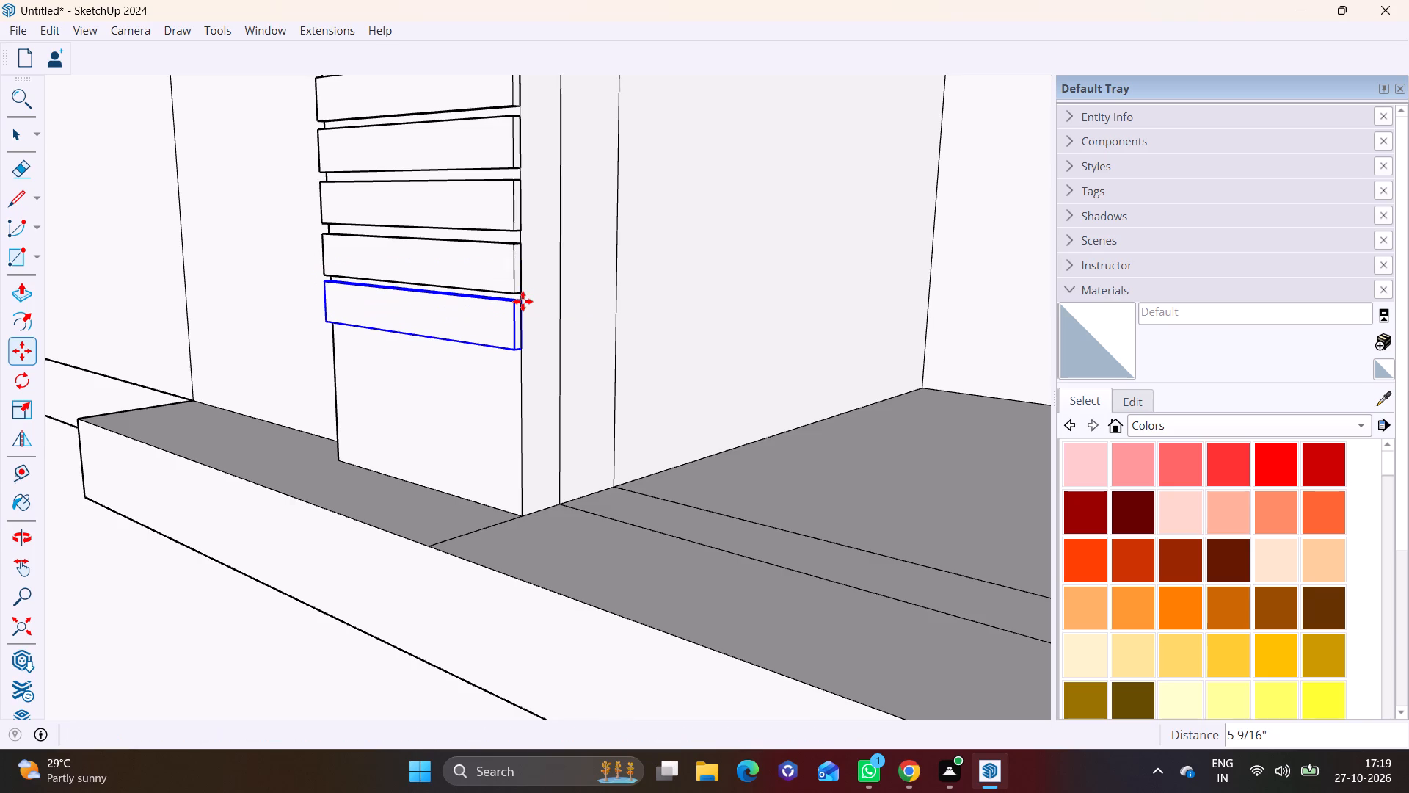
Copy the slat three more times to complete the stack down to the ledge at the pilaster's base.
shift+middle_drag(523, 301, 553, 164)
click(550, 162)
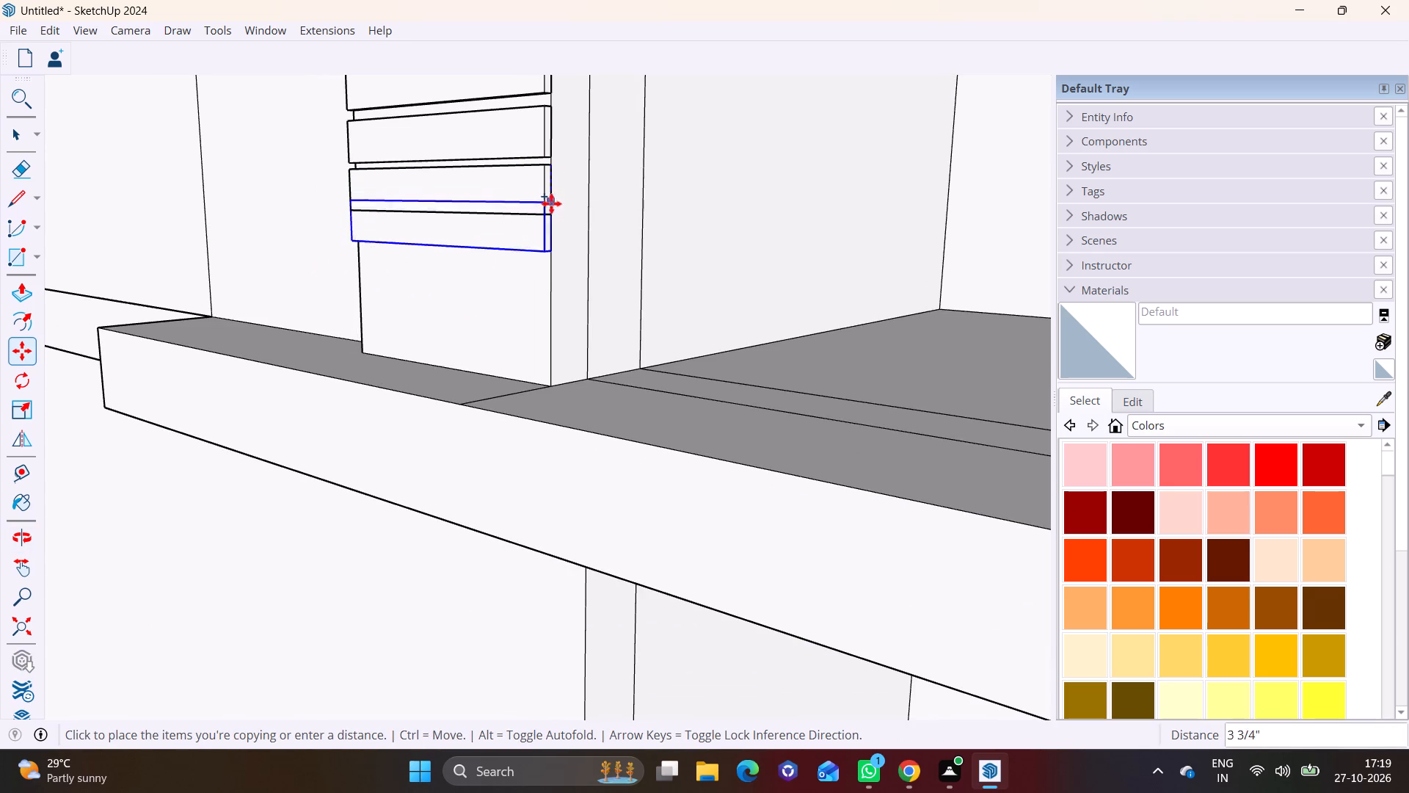
click(550, 225)
click(555, 227)
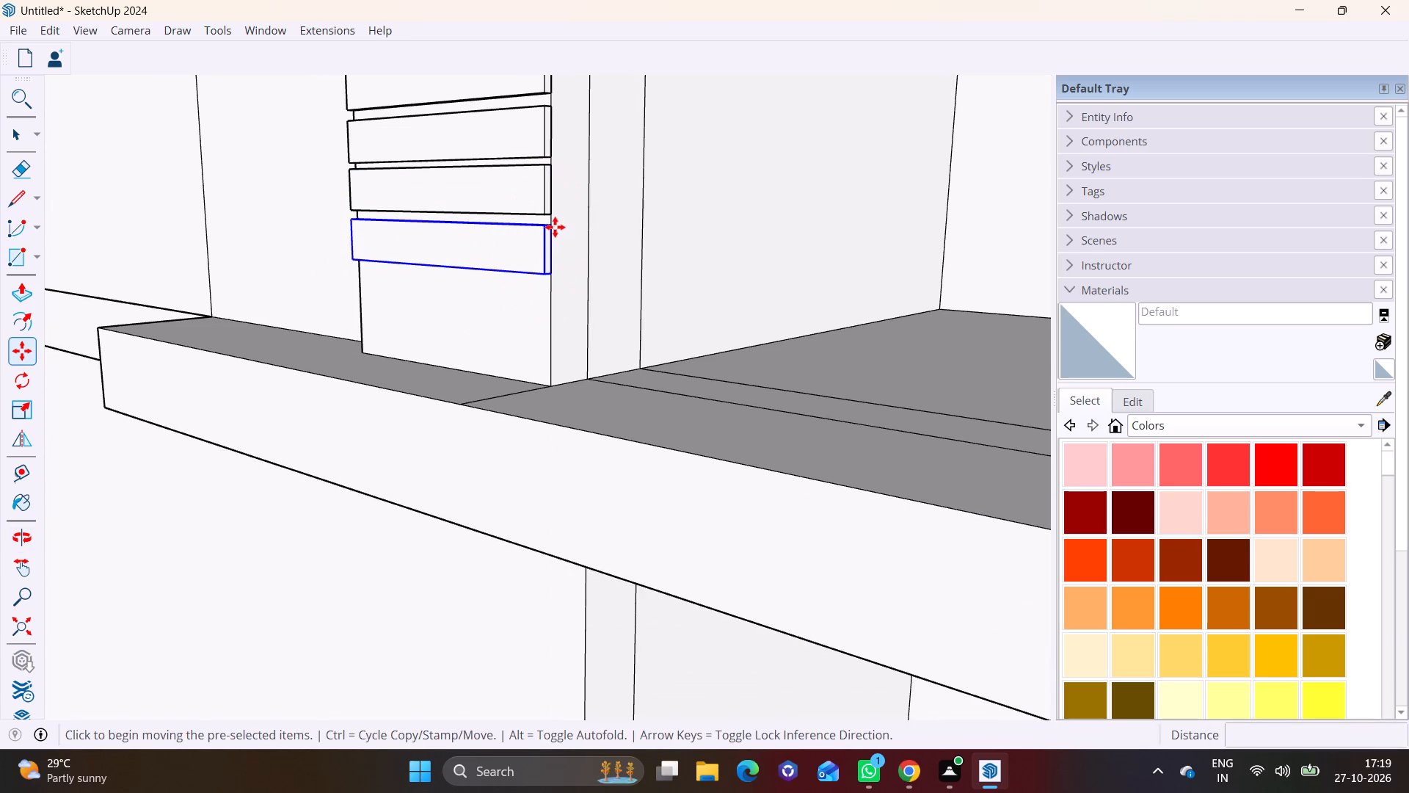
click(558, 283)
click(555, 283)
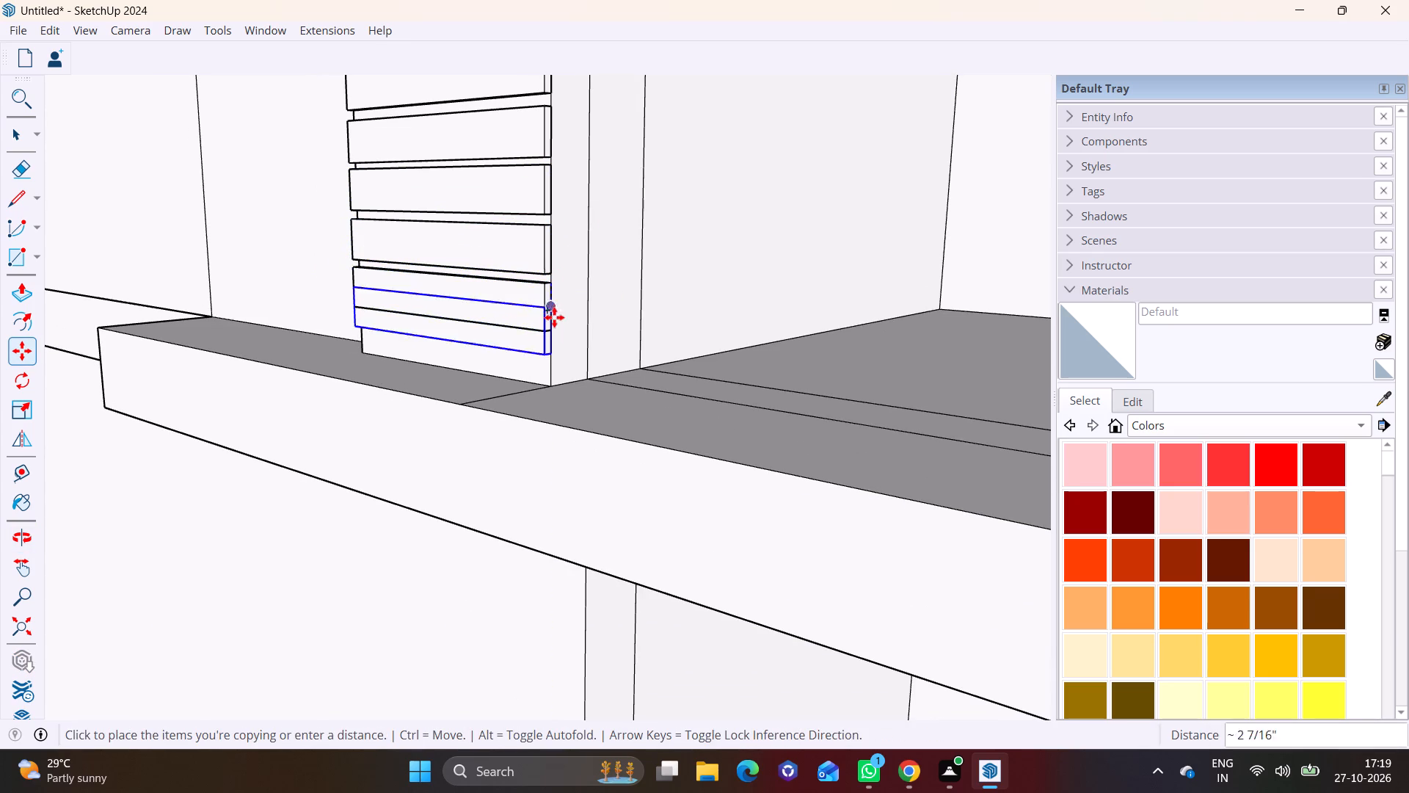
click(554, 338)
key(space)
click(608, 294)
Examine the full stack of slats on the pilaster beside the upper recess from the front.
scroll(565, 280, down, 4)
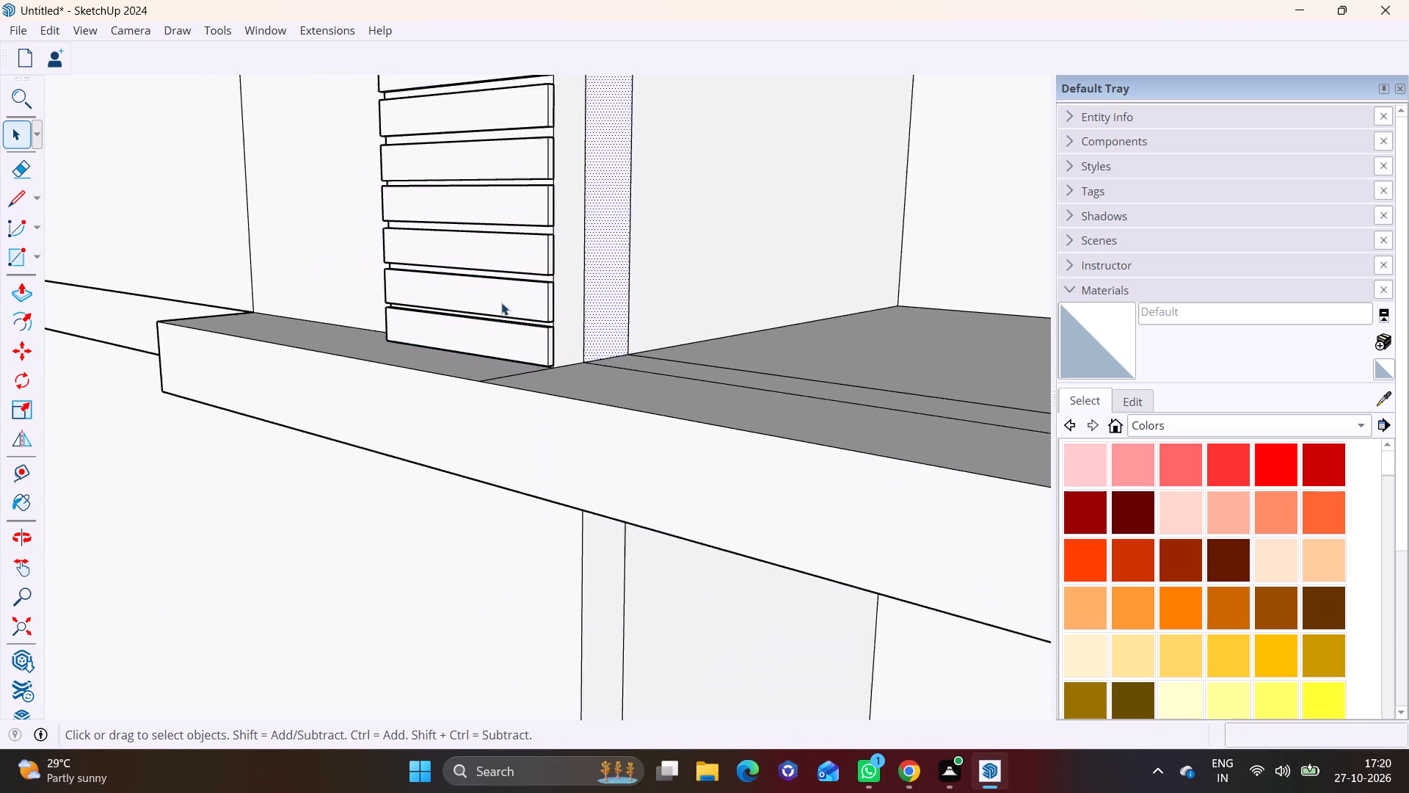
scroll(501, 303, down, 11)
middle_drag(444, 305, 636, 288)
scroll(638, 286, down, 1)
shift+middle_drag(593, 226, 585, 350)
scroll(598, 303, up, 2)
middle_drag(598, 303, 691, 298)
scroll(686, 337, up, 3)
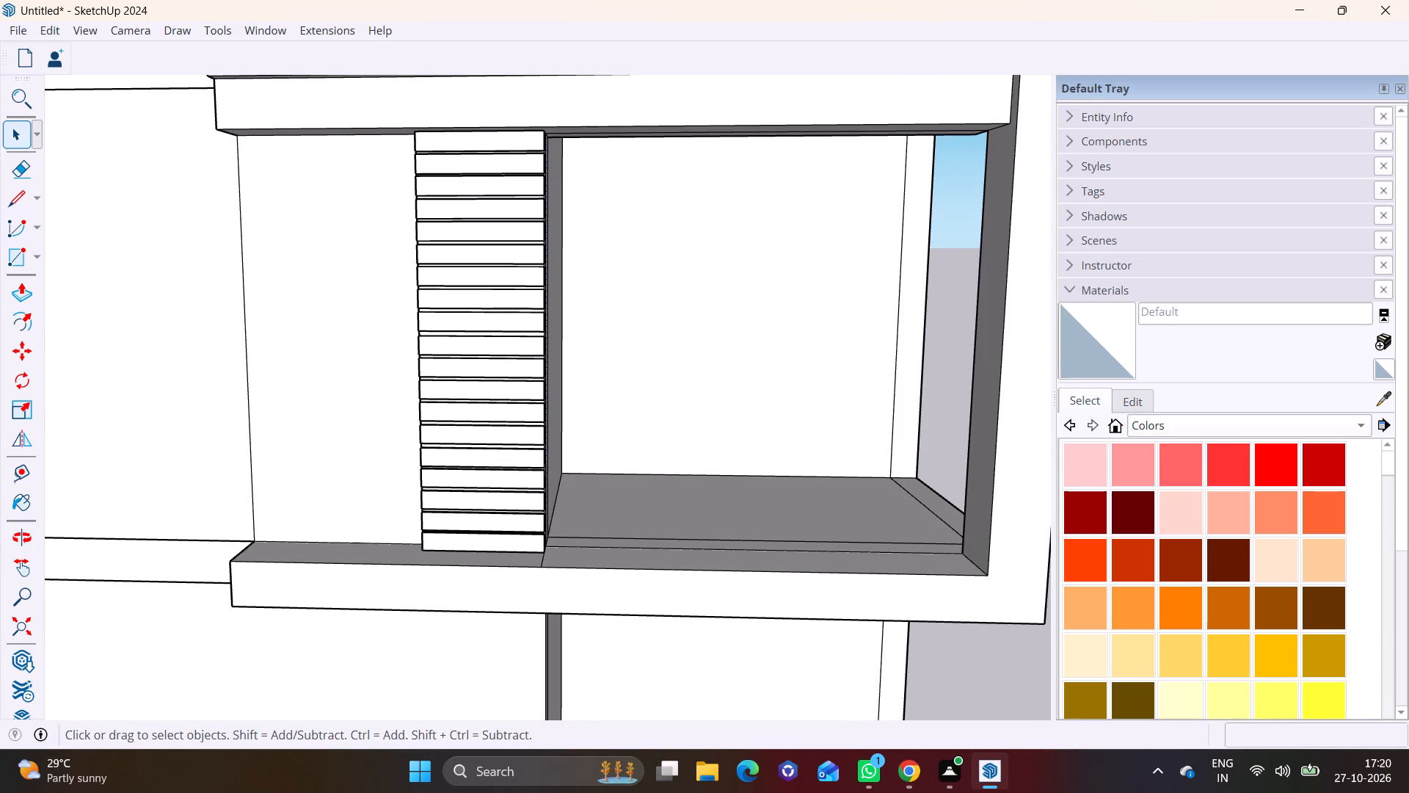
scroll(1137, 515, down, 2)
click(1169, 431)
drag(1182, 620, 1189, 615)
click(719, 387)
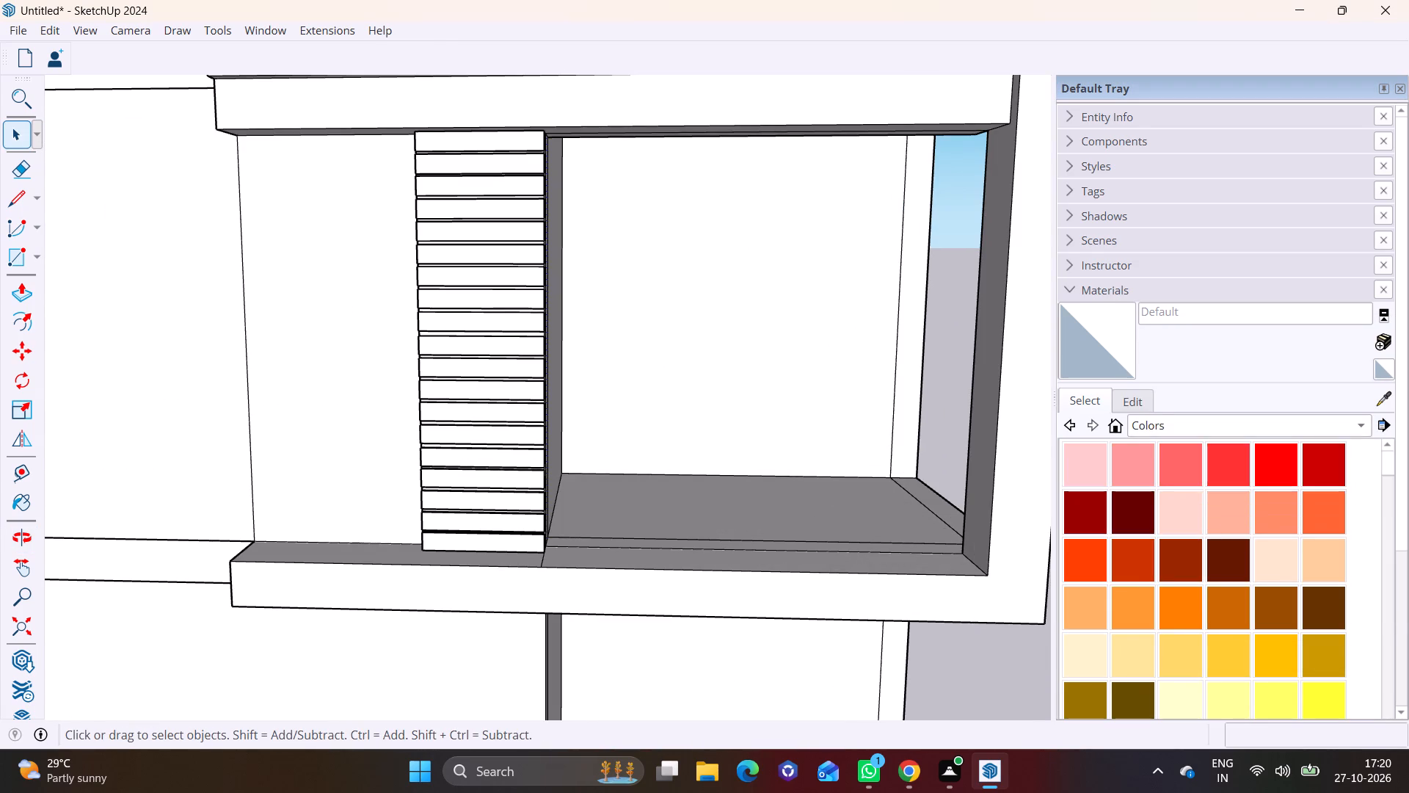
Paint the pilaster's lower slats with Wood Veneer 01 from the Wood materials, working upward from the base.
click(1177, 429)
click(1179, 612)
click(1270, 508)
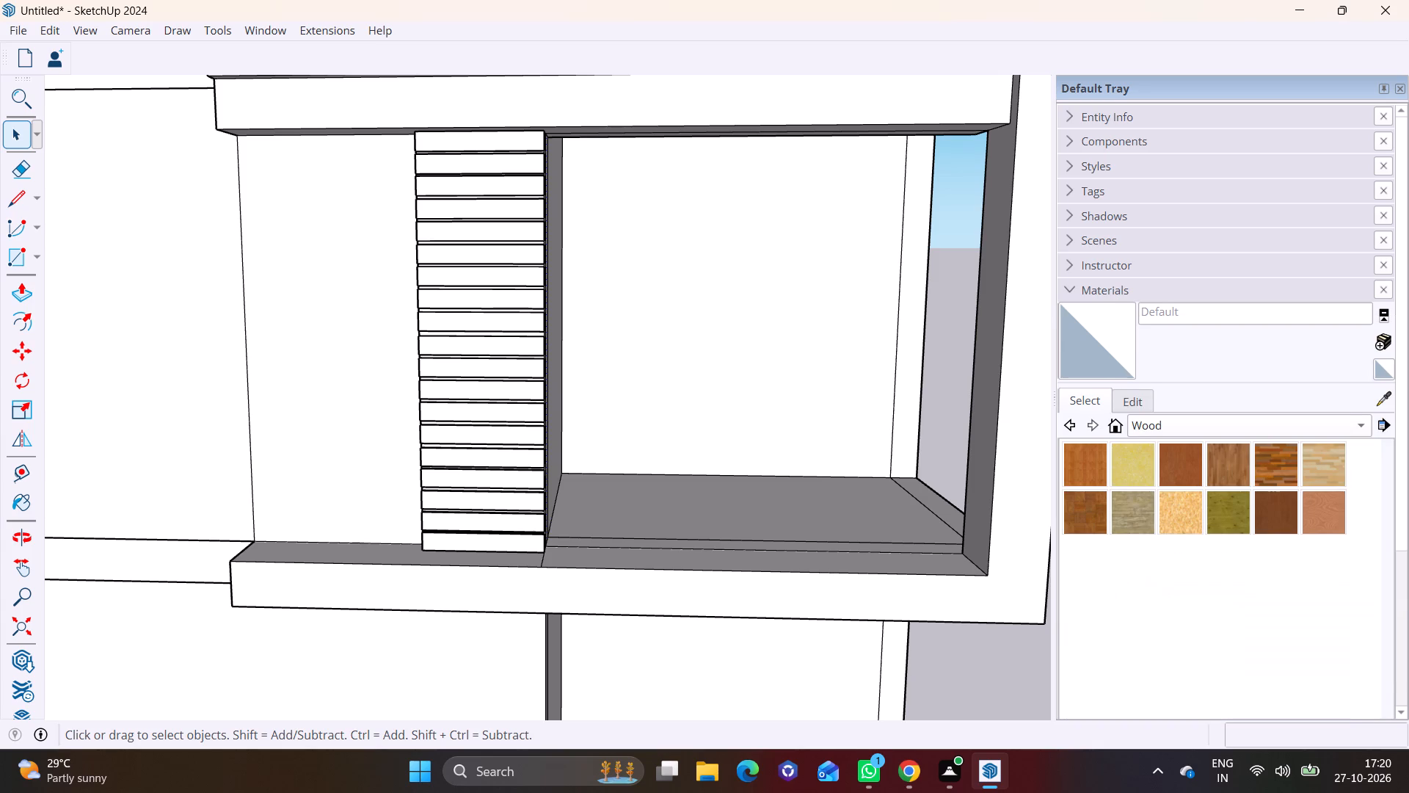
click(465, 535)
click(465, 520)
click(459, 498)
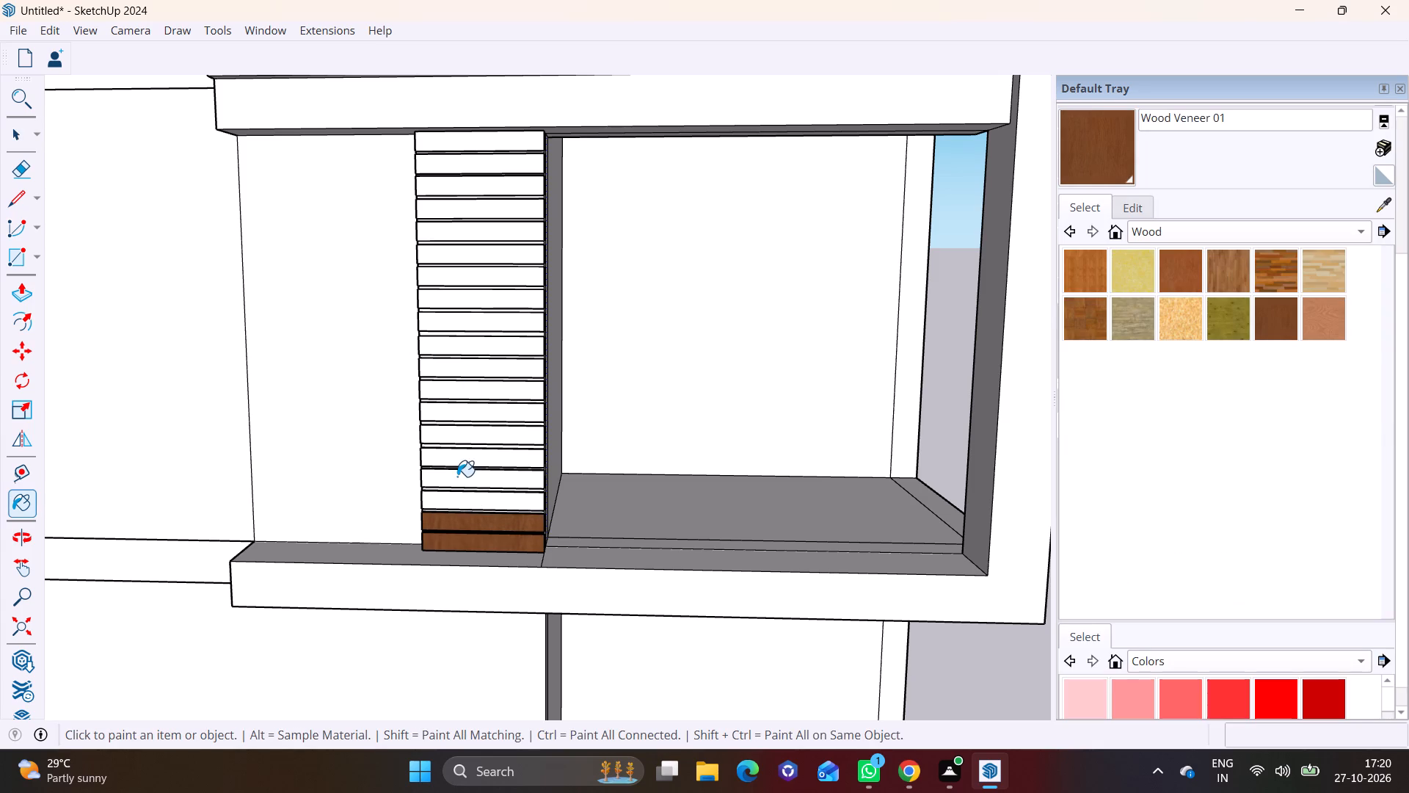
click(457, 477)
click(457, 455)
click(459, 434)
click(459, 413)
drag(461, 396, 462, 386)
click(462, 372)
click(462, 349)
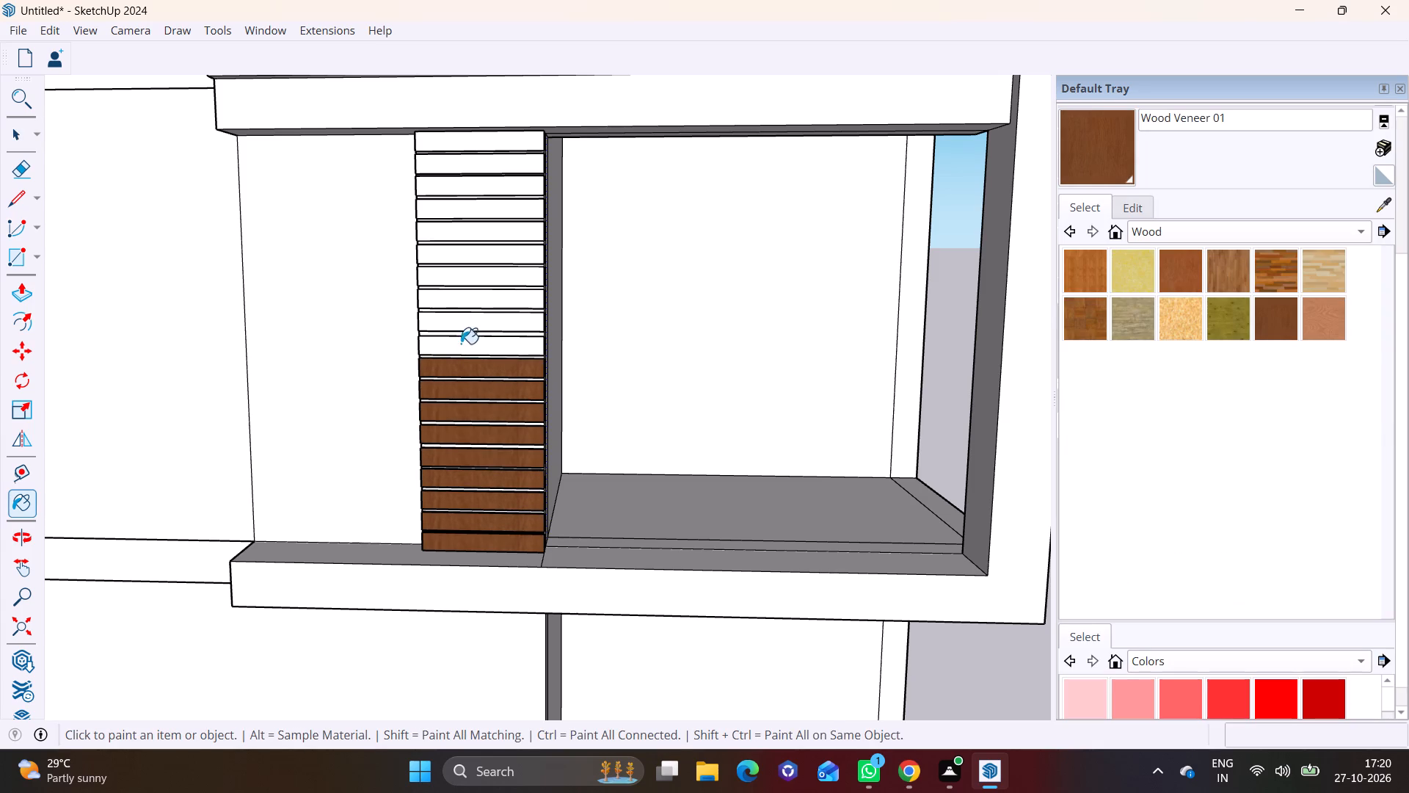
click(456, 325)
click(456, 303)
Paint the seven remaining upper slats of the pilaster with Wood Veneer 01.
shift+middle_drag(467, 289, 481, 435)
shift+scroll(481, 435, down, 1)
middle_drag(481, 411, 424, 344)
scroll(454, 364, up, 3)
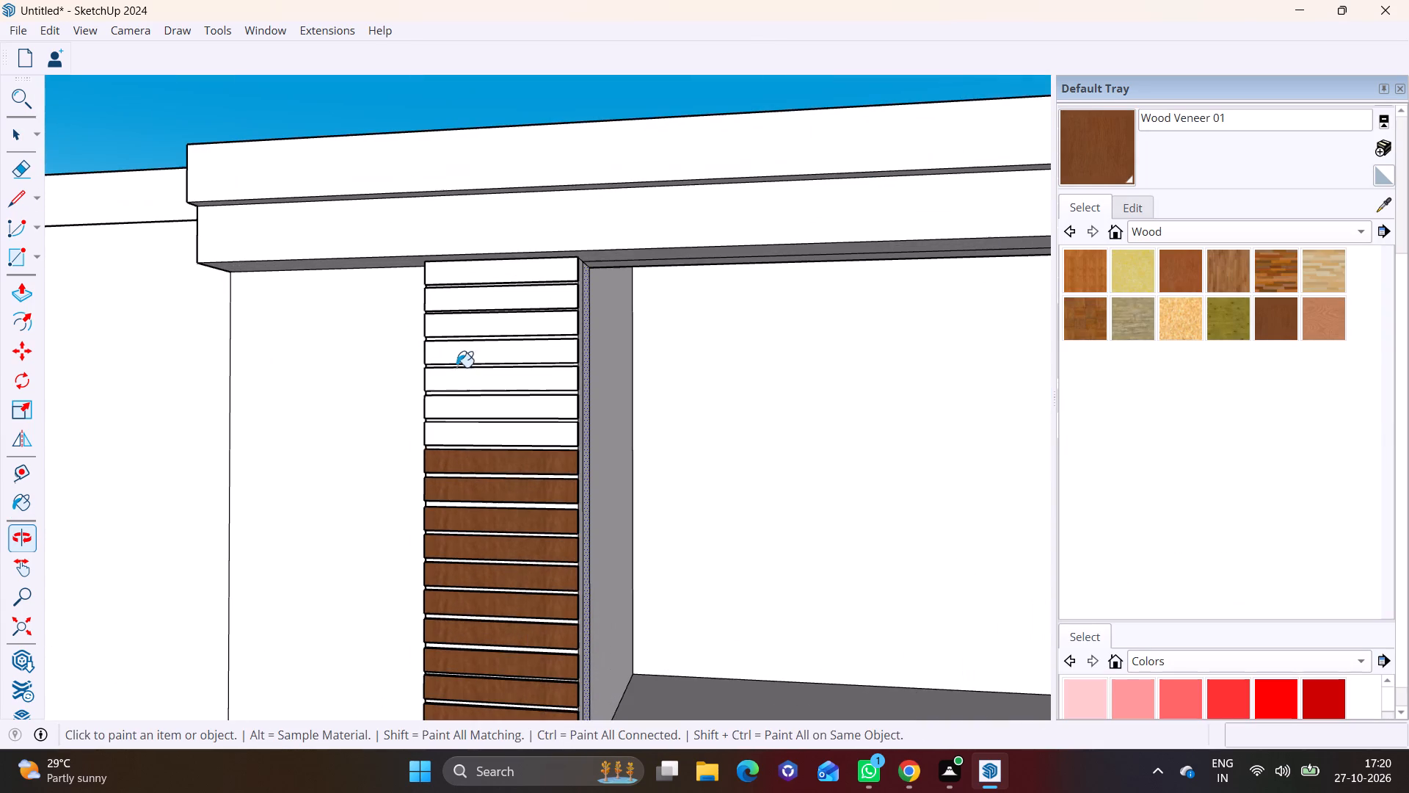
click(515, 261)
click(517, 291)
click(524, 339)
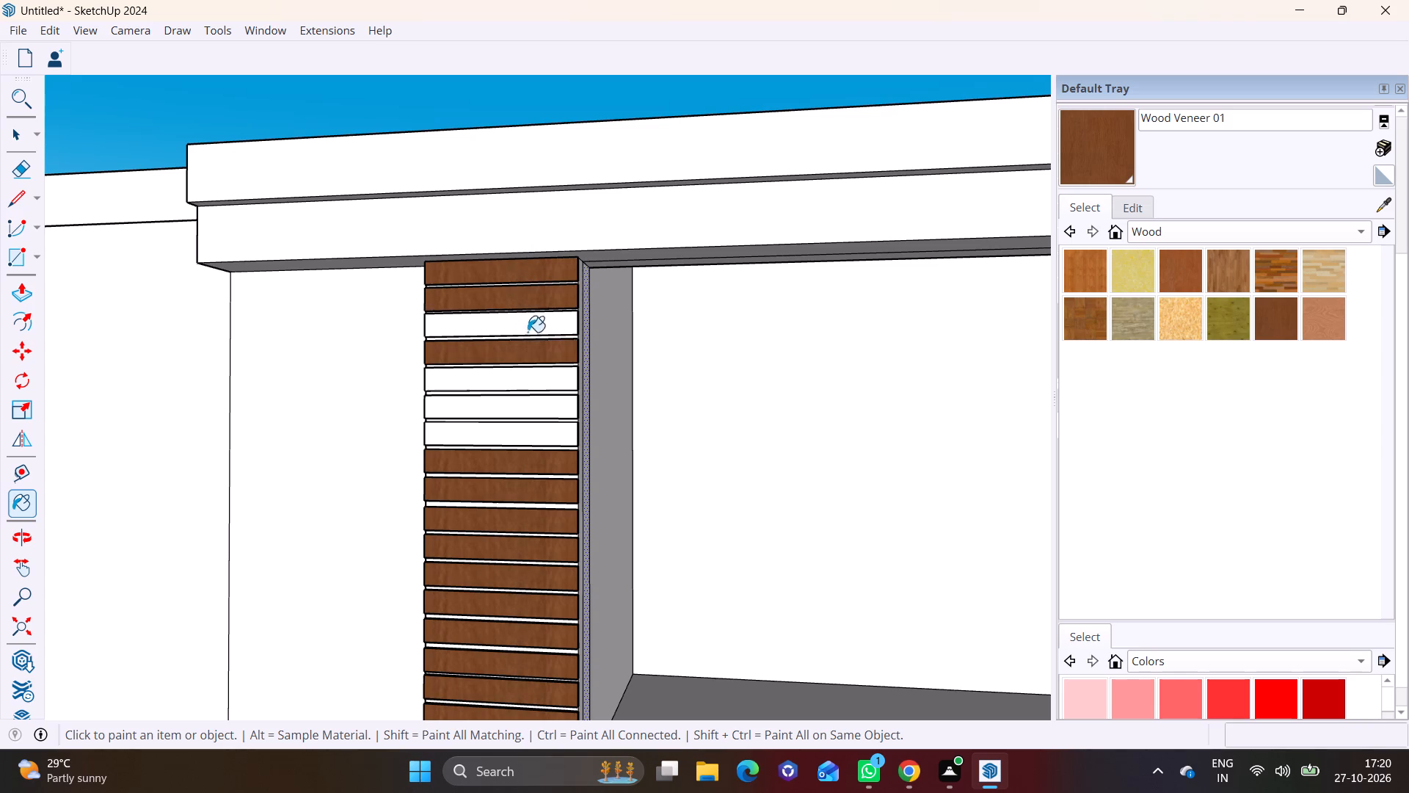
click(531, 325)
click(523, 384)
click(520, 412)
click(515, 449)
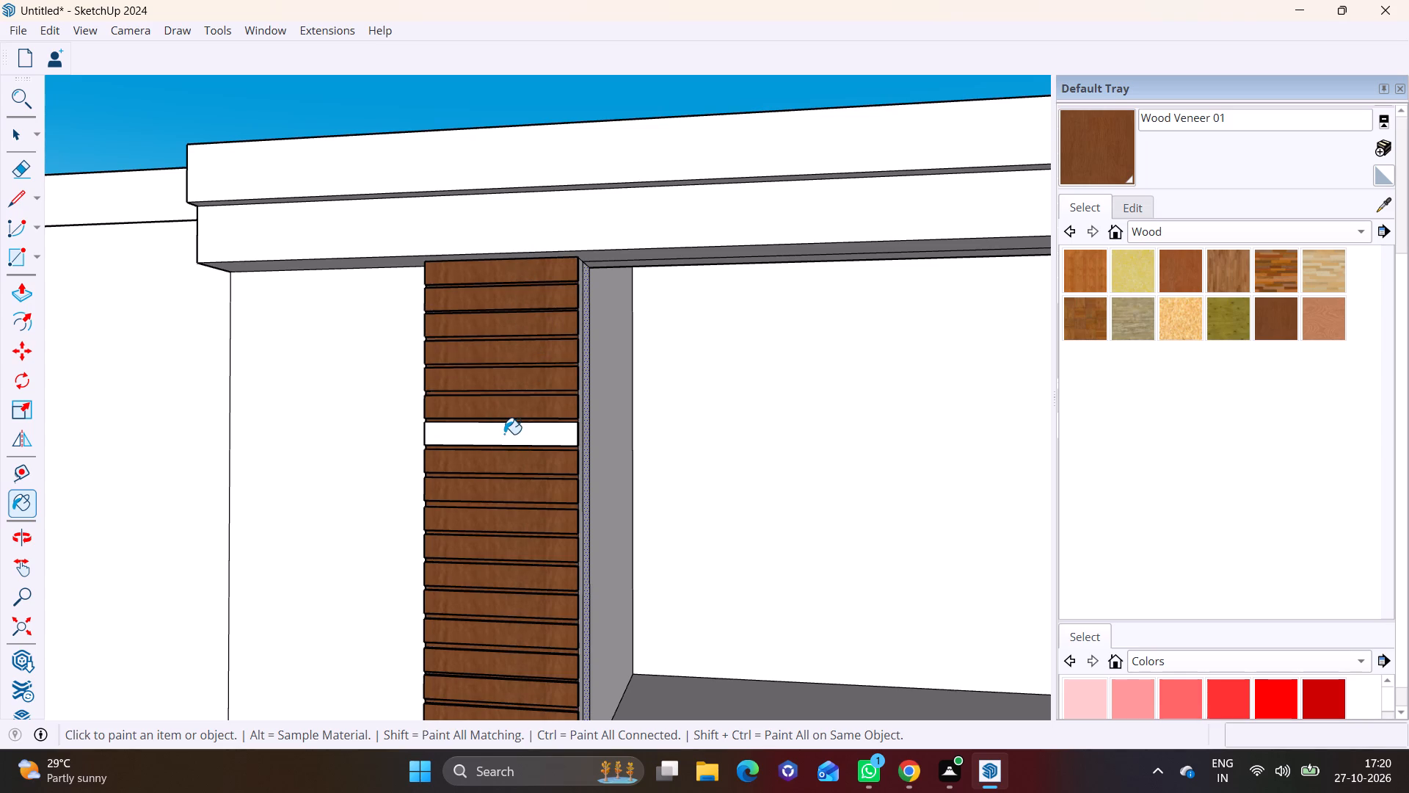
click(504, 434)
Examine the wood-finished pilaster within the upper front of the house.
scroll(504, 434, down, 8)
shift+middle_drag(484, 482, 456, 429)
shift+scroll(457, 437, up, 1)
middle_drag(463, 444, 582, 462)
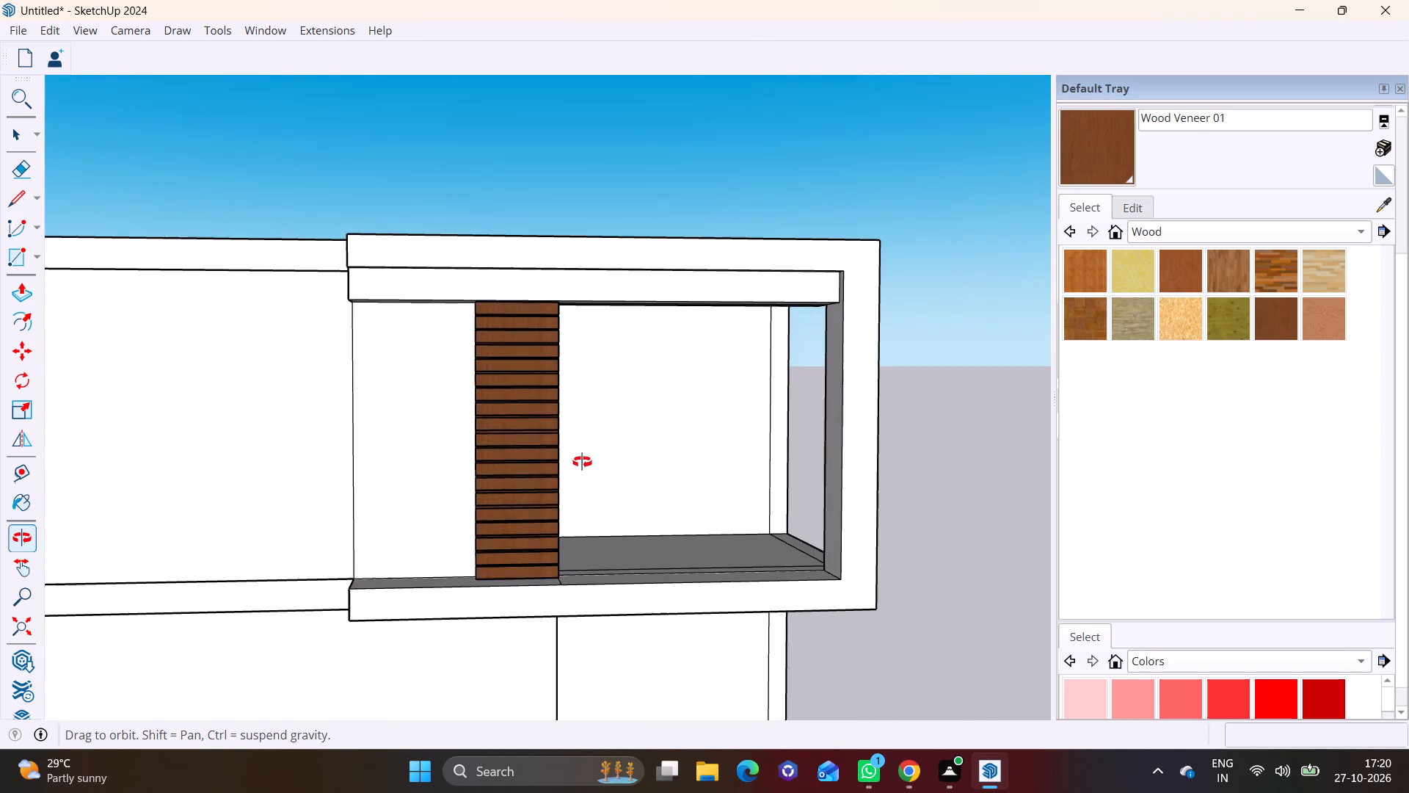
middle_drag(582, 462, 583, 462)
scroll(494, 467, up, 2)
key(space)
scroll(402, 450, down, 4)
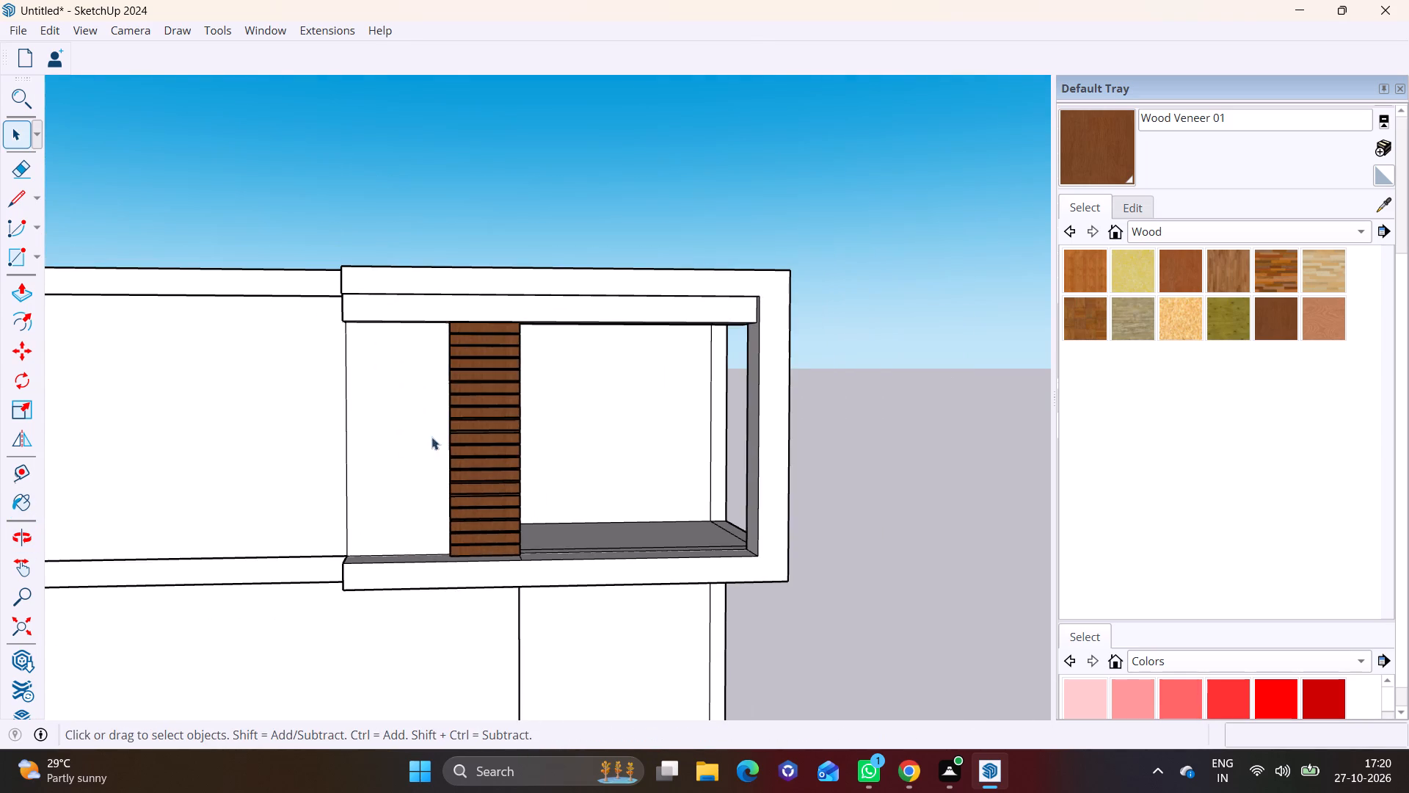
shift+middle_drag(454, 429, 467, 373)
shift+middle_drag(398, 363, 511, 384)
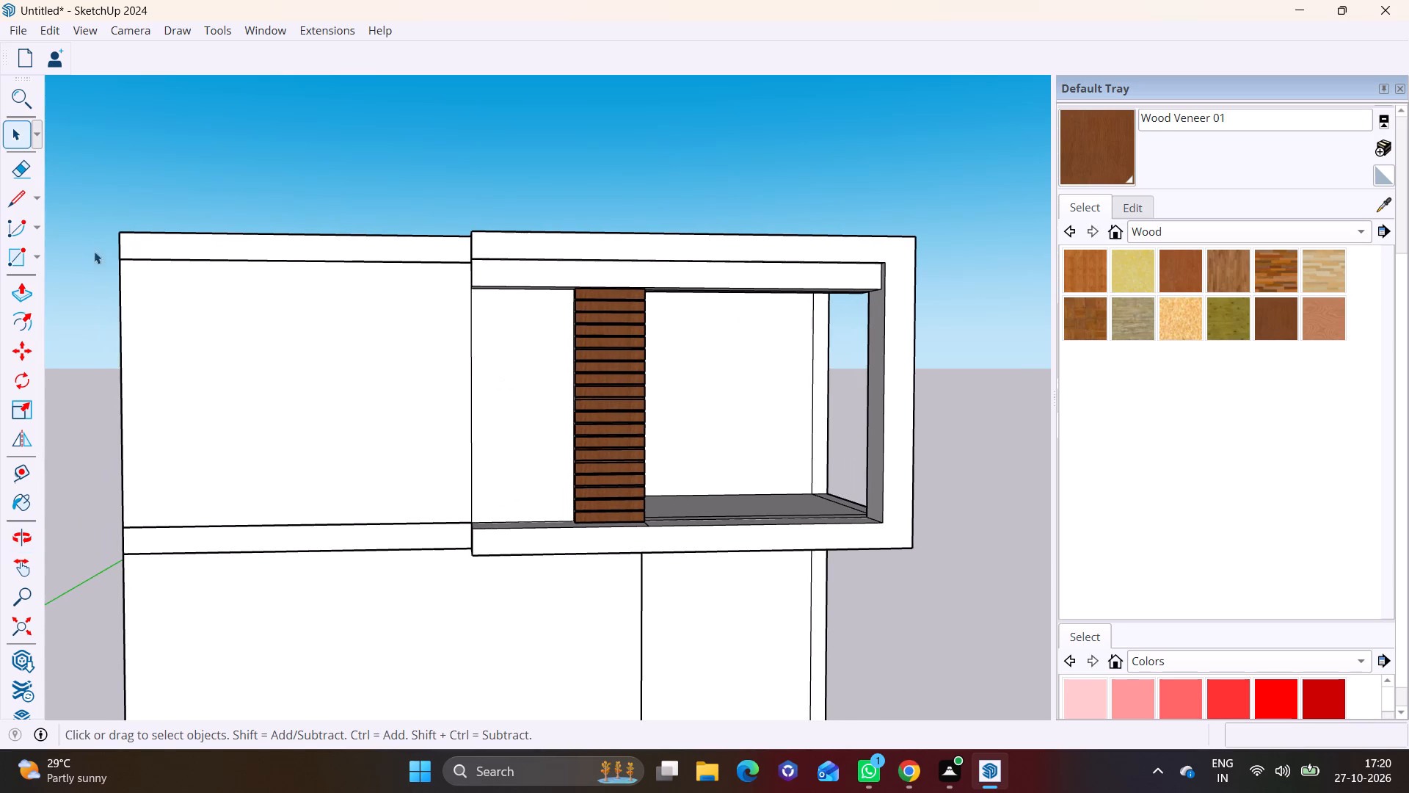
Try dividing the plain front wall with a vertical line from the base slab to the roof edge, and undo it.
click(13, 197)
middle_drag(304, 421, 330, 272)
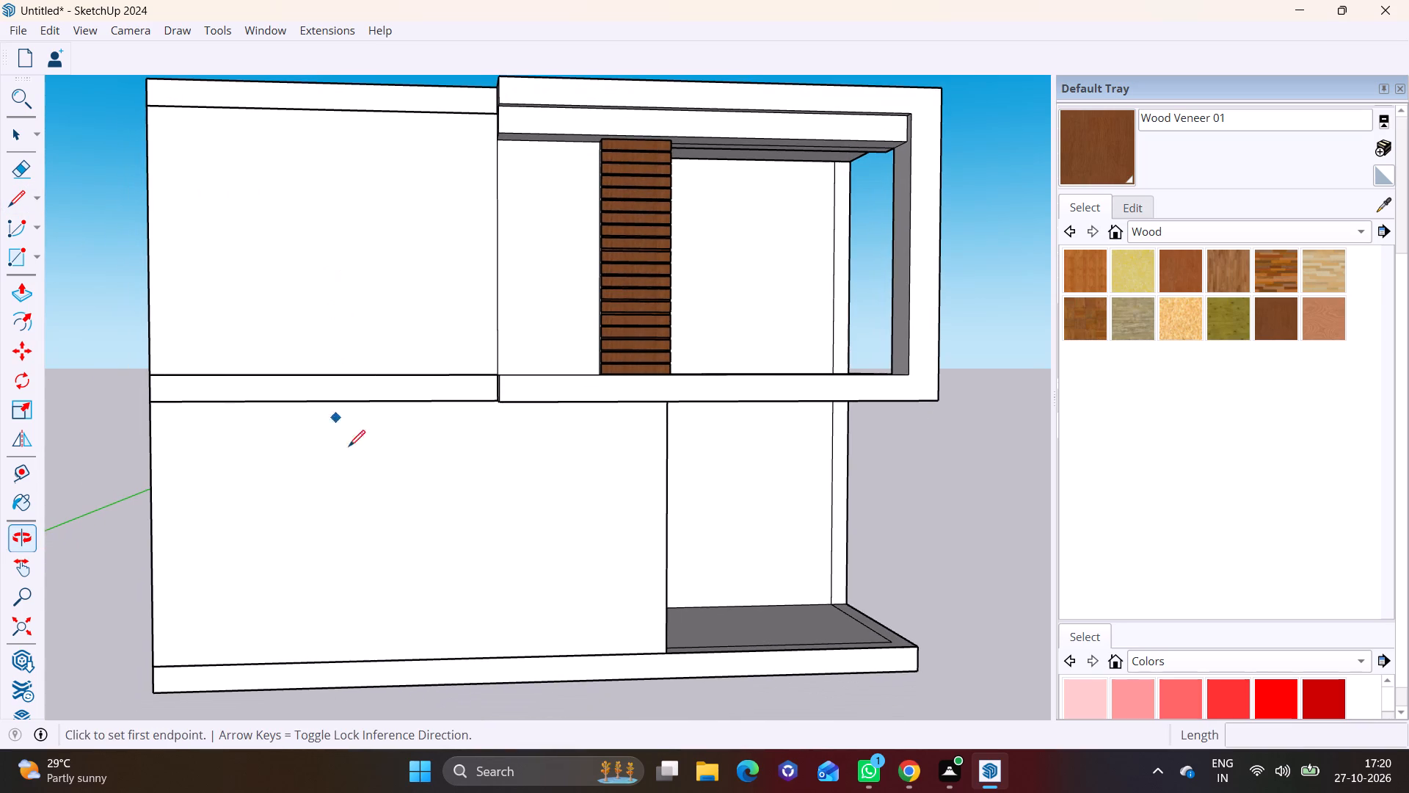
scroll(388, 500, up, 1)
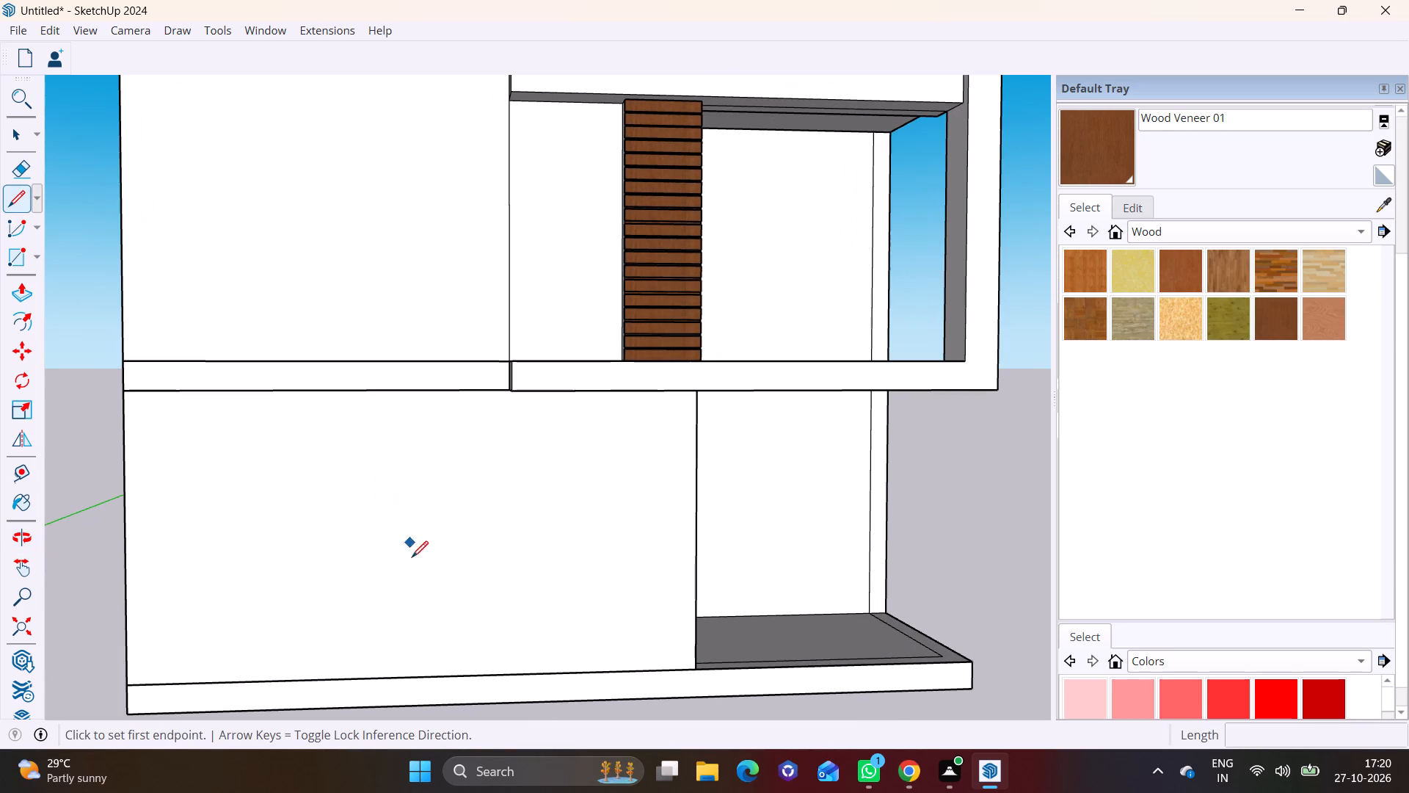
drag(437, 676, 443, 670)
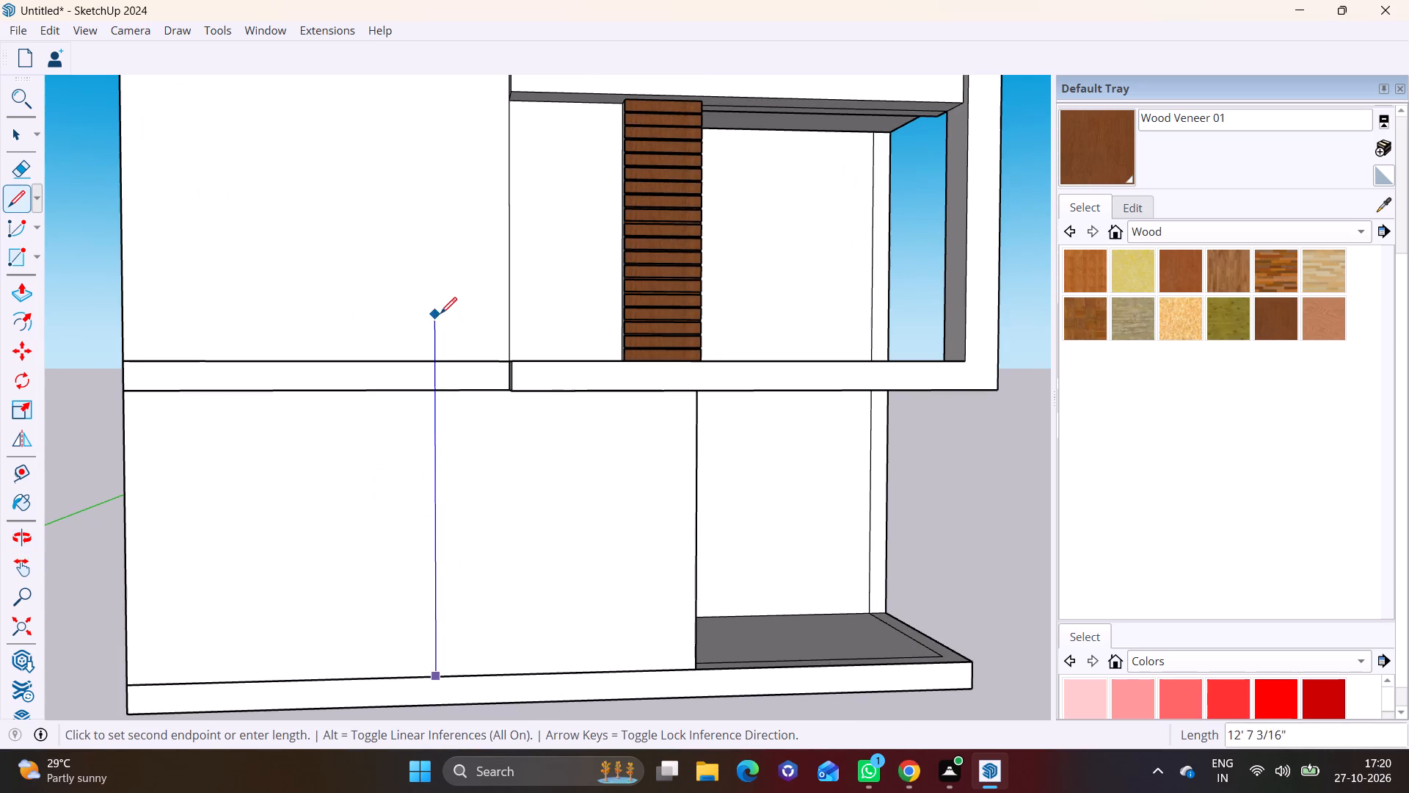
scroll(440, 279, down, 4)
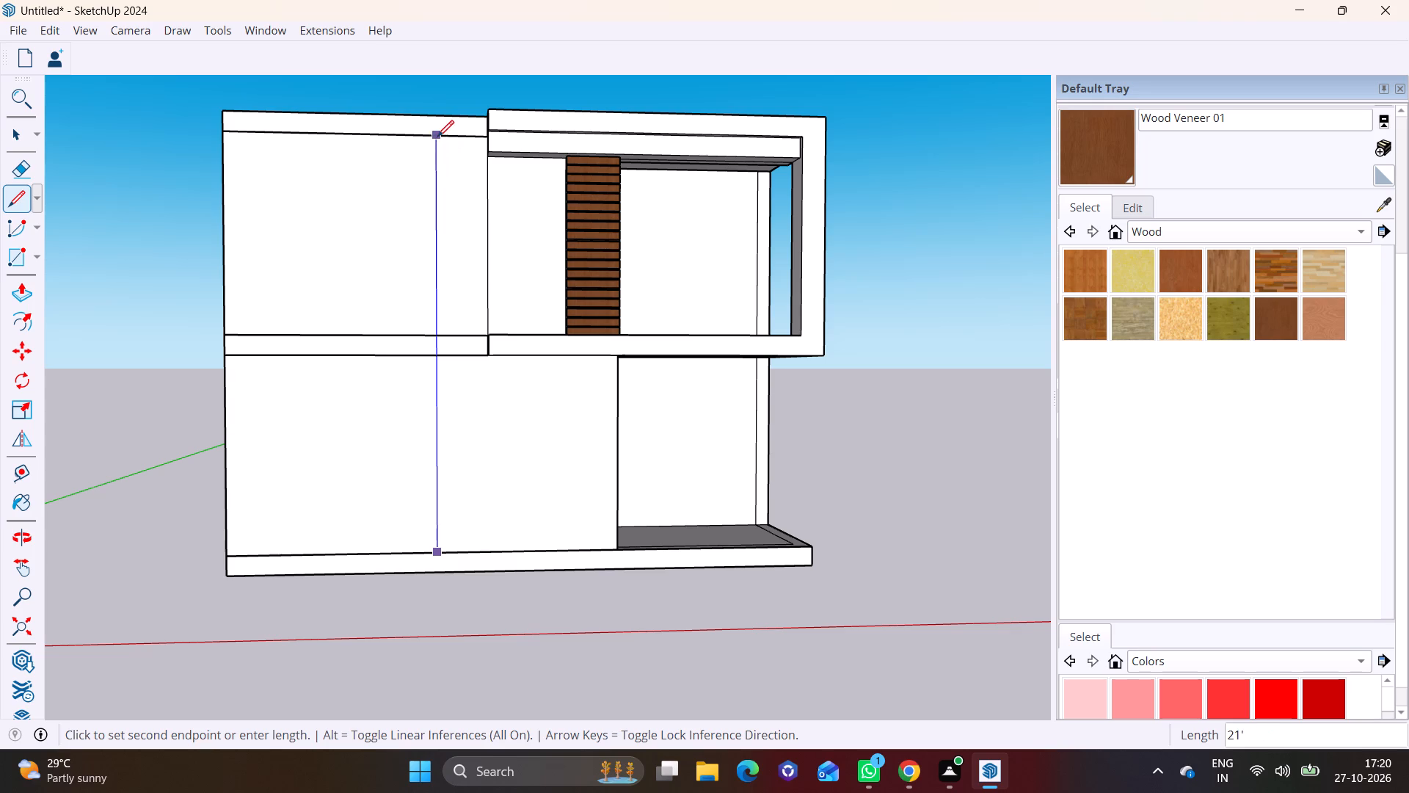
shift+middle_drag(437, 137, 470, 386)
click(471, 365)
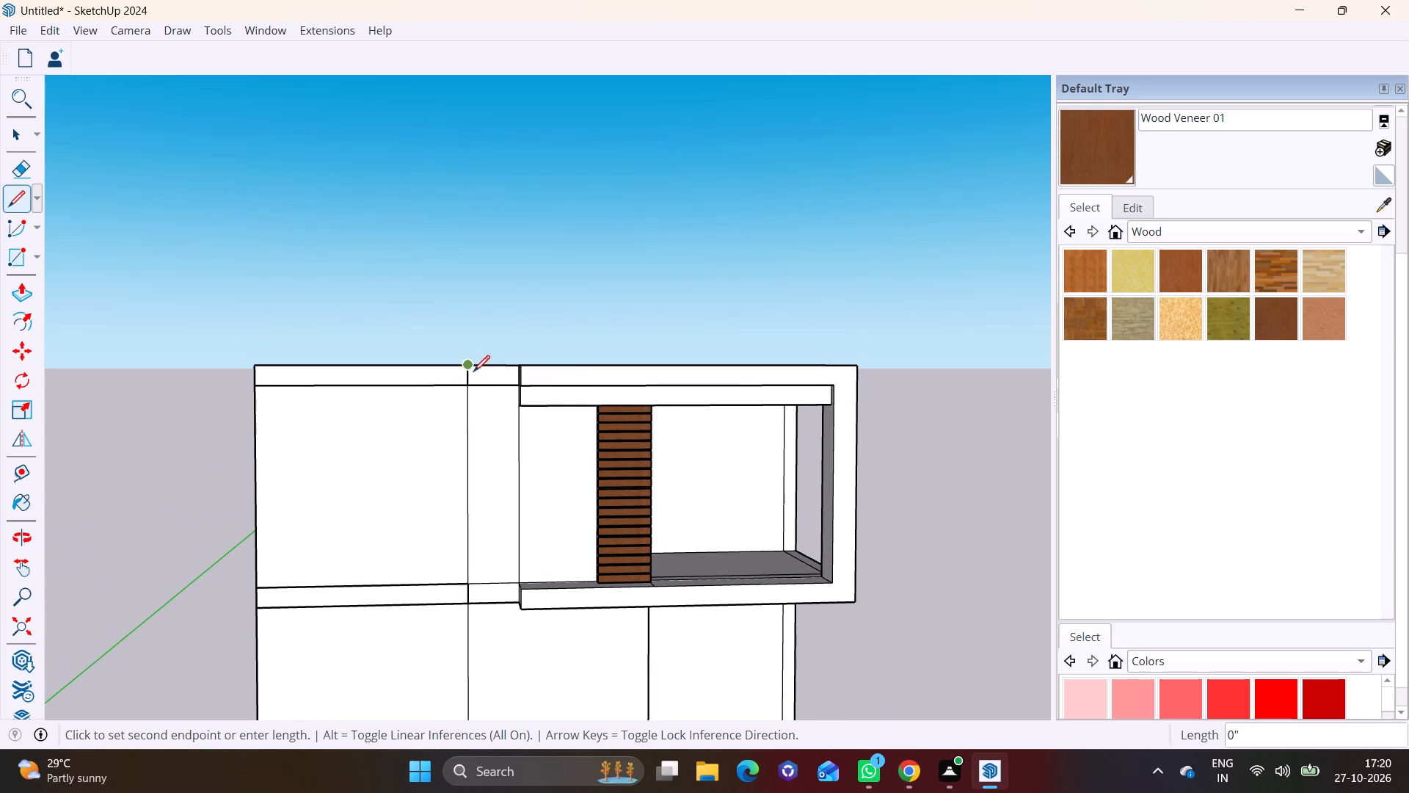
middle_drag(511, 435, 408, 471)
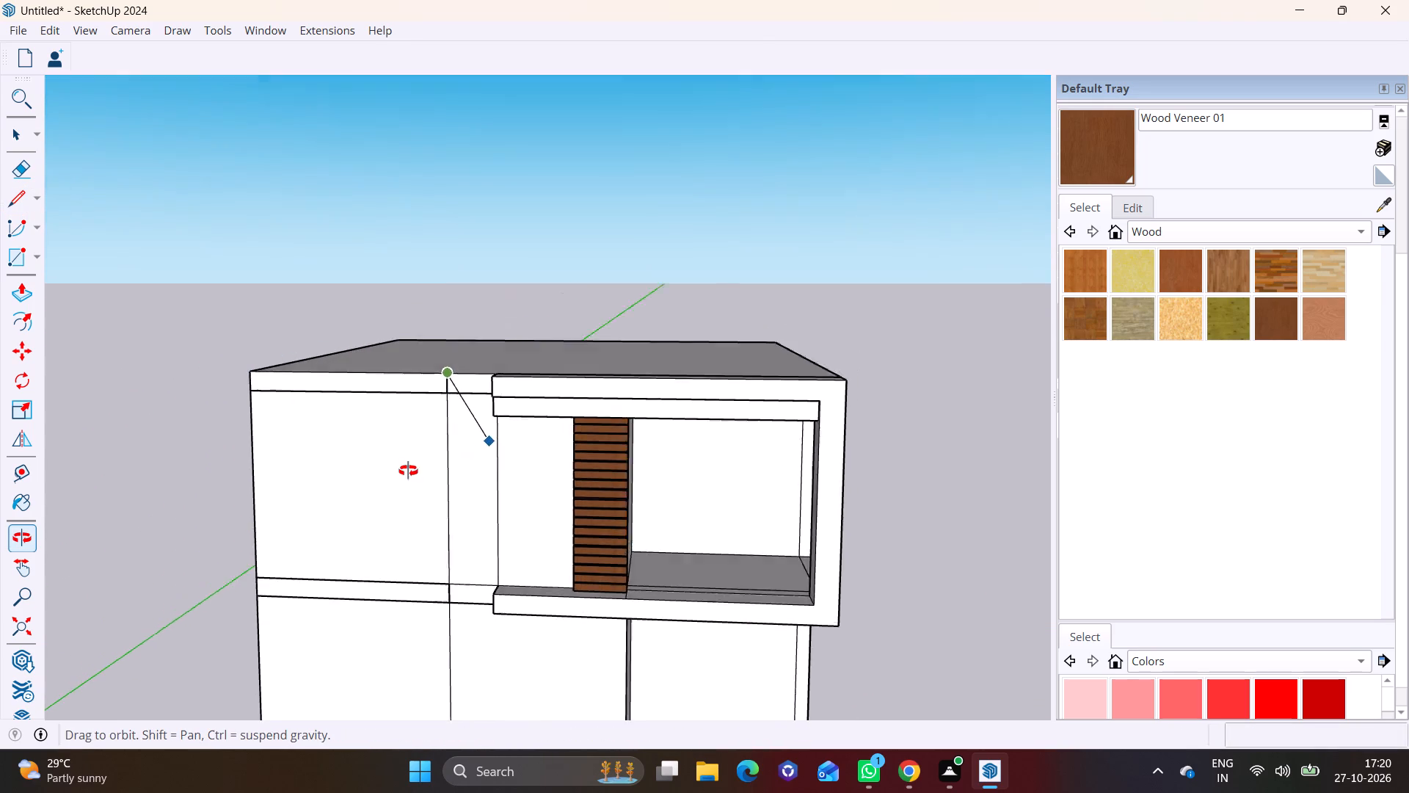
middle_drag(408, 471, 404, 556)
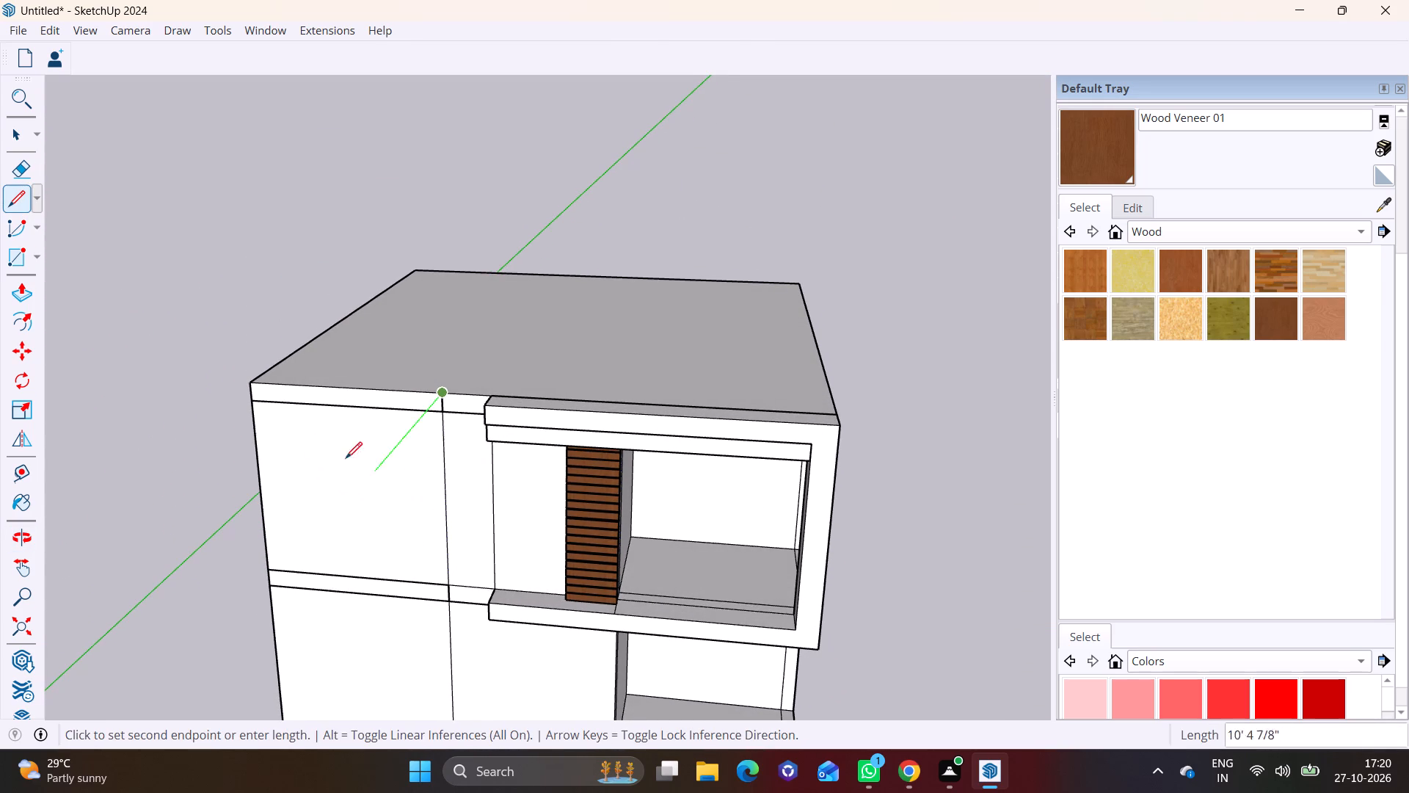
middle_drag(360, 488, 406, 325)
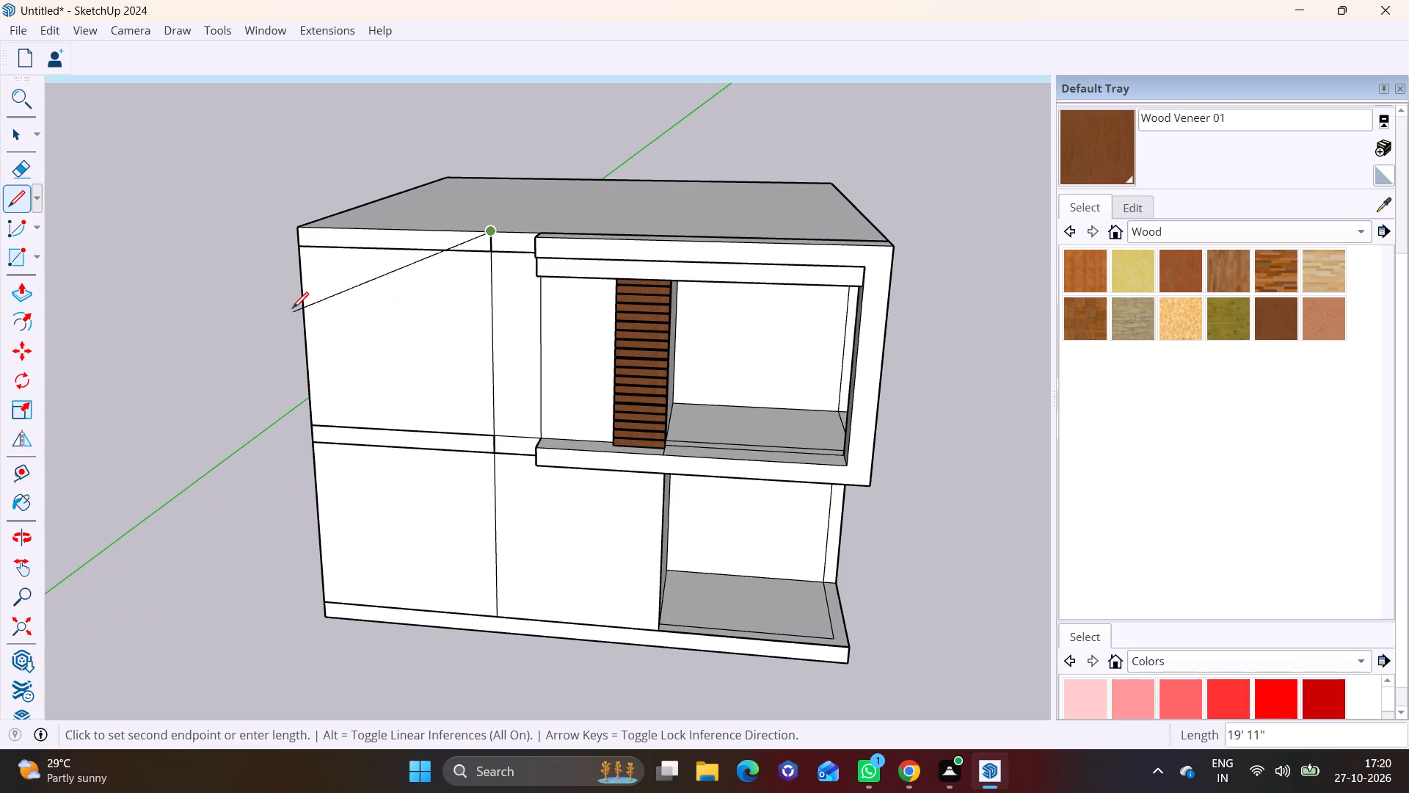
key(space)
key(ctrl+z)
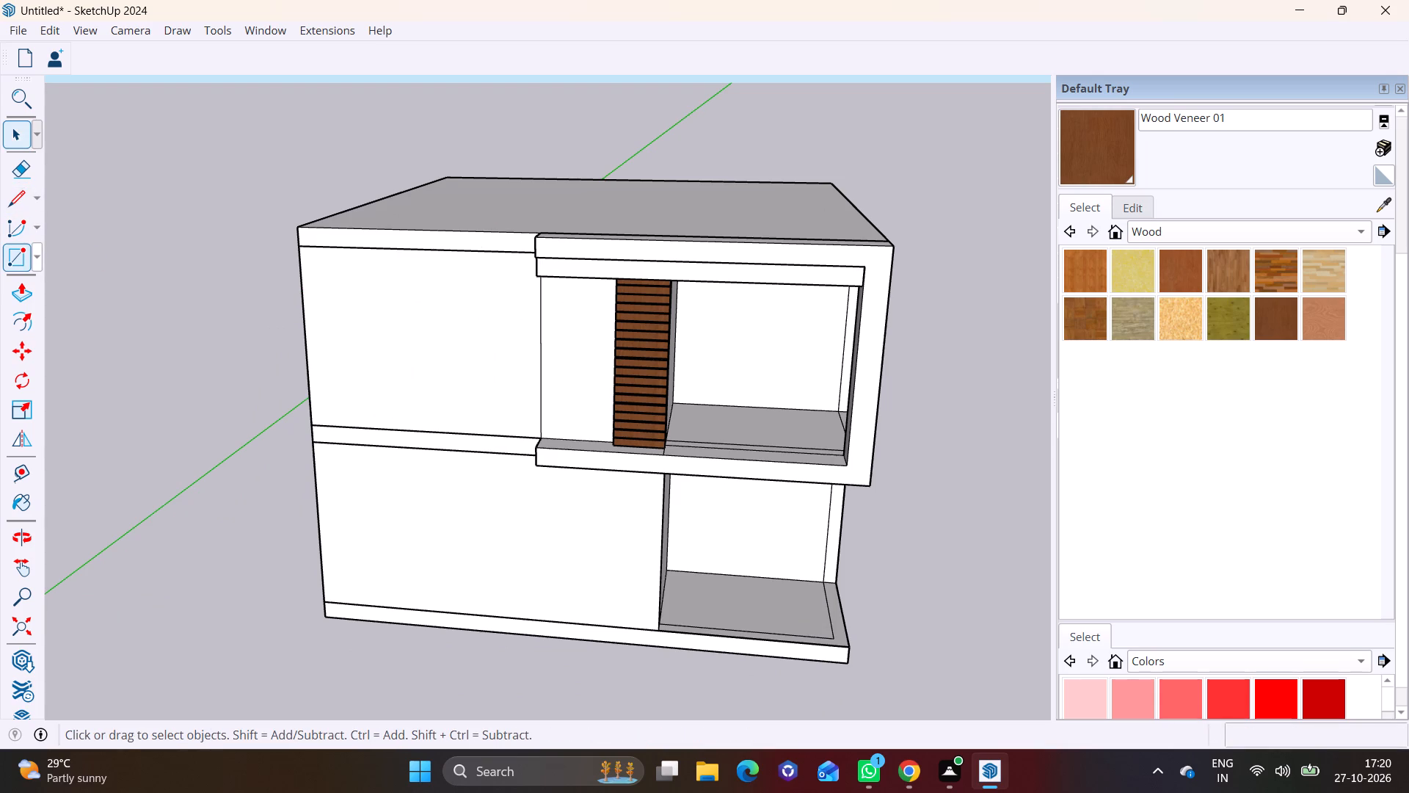
Draw a full-height rectangle about 9' wide on the front, from the bottom corner opposite the recess up to the roof edge.
click(32, 258)
click(59, 282)
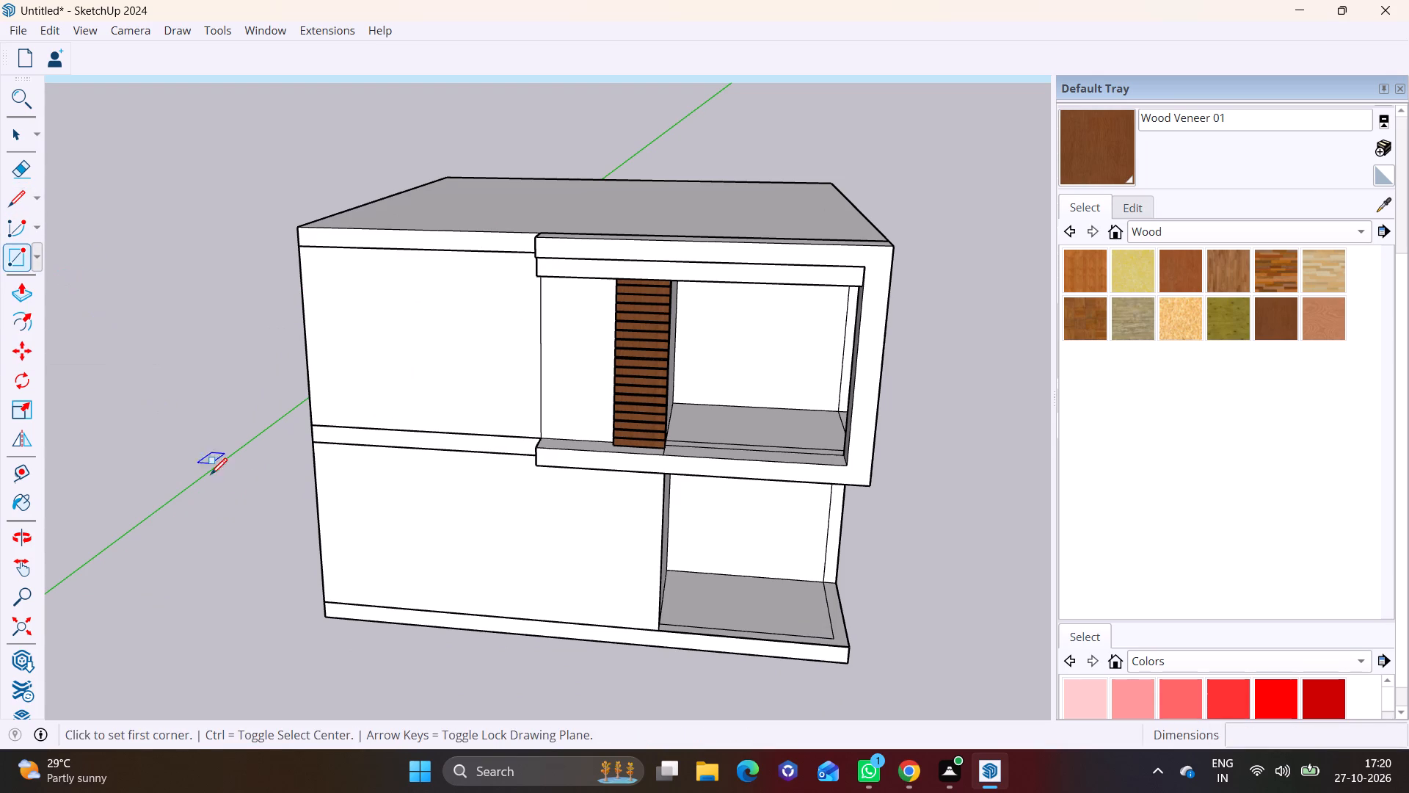
middle_drag(255, 493, 290, 408)
click(316, 637)
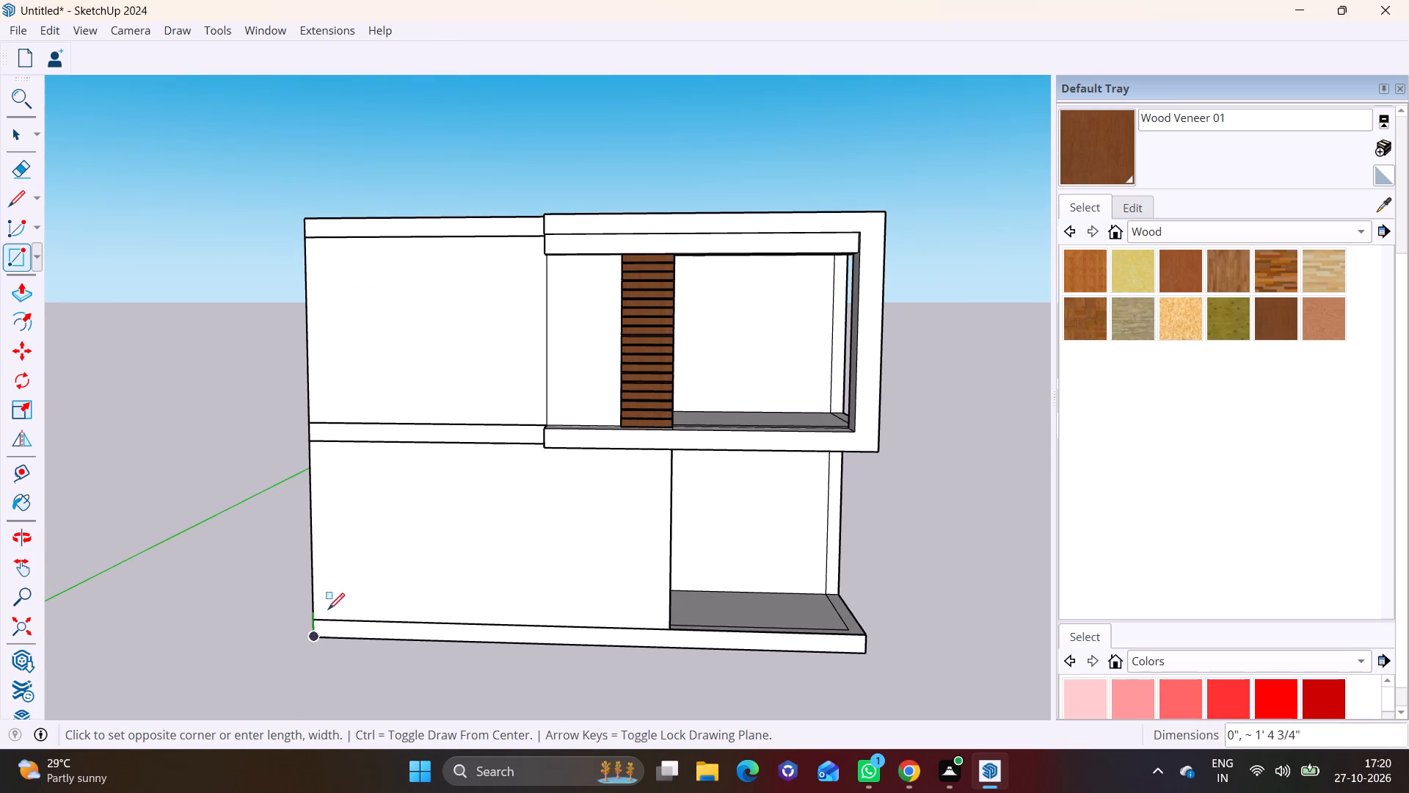
scroll(417, 430, down, 4)
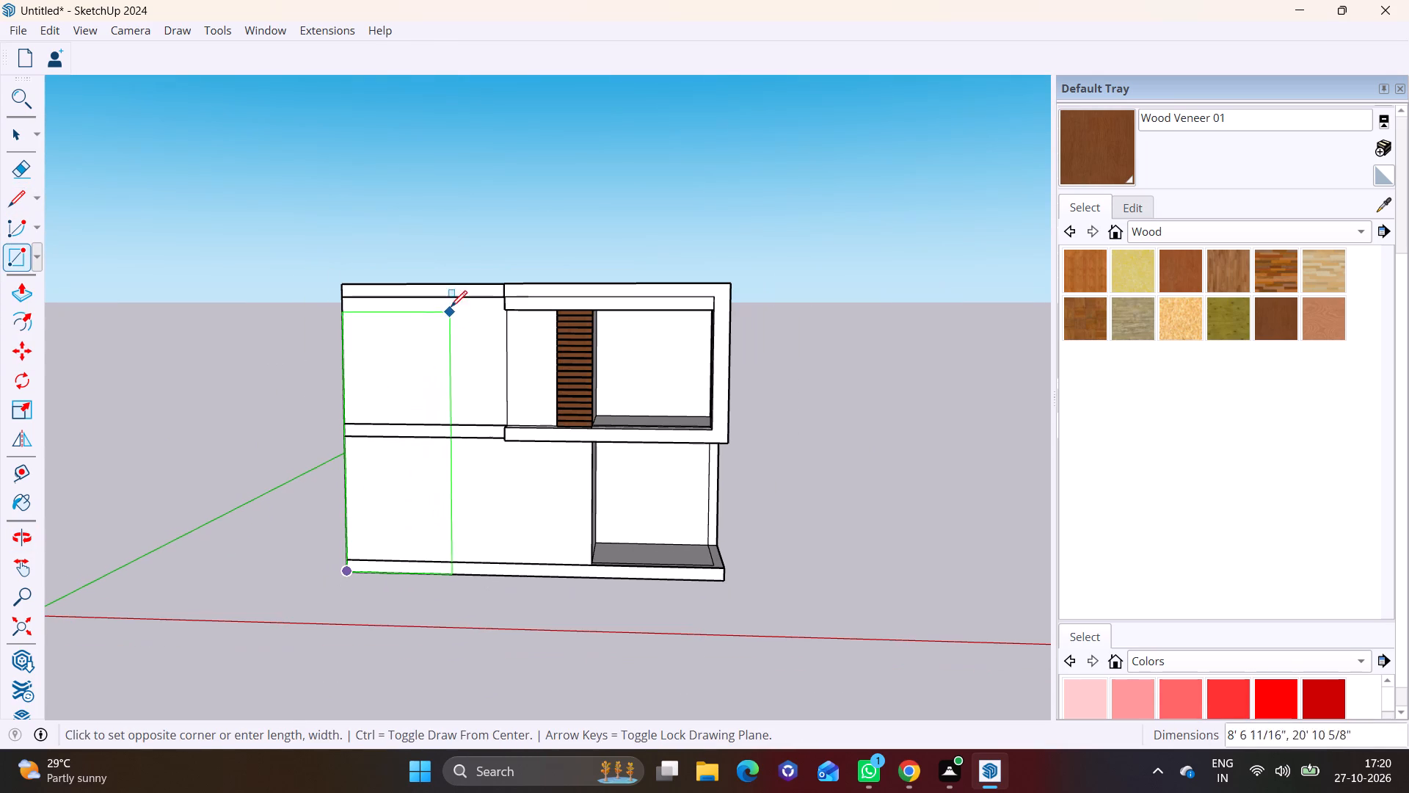
click(458, 288)
key(space)
Push/Pull the upper-storey wall face inside the rectangle outward about 8" to start a projecting panel.
click(426, 355)
middle_drag(433, 347, 316, 383)
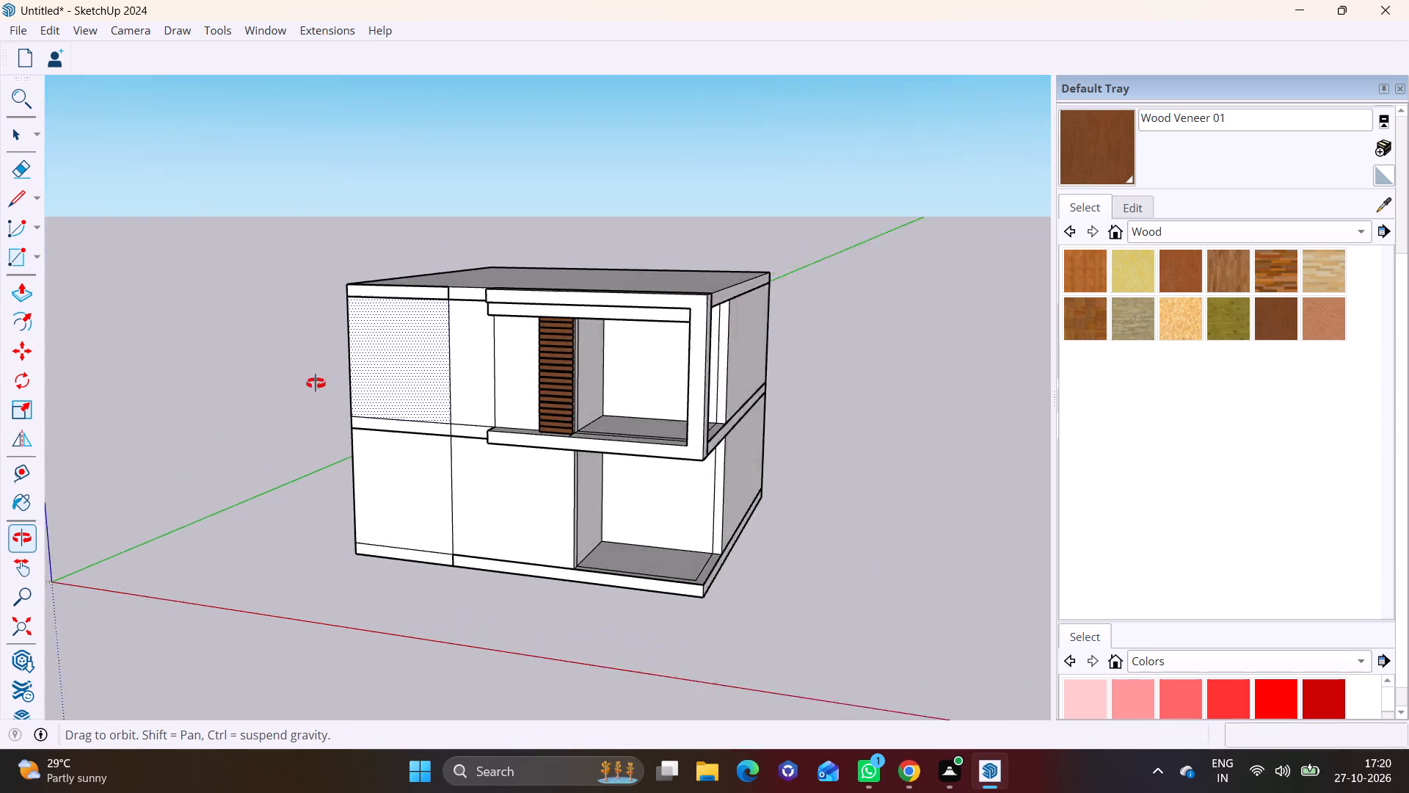
middle_drag(316, 383, 170, 394)
scroll(369, 352, up, 4)
click(24, 286)
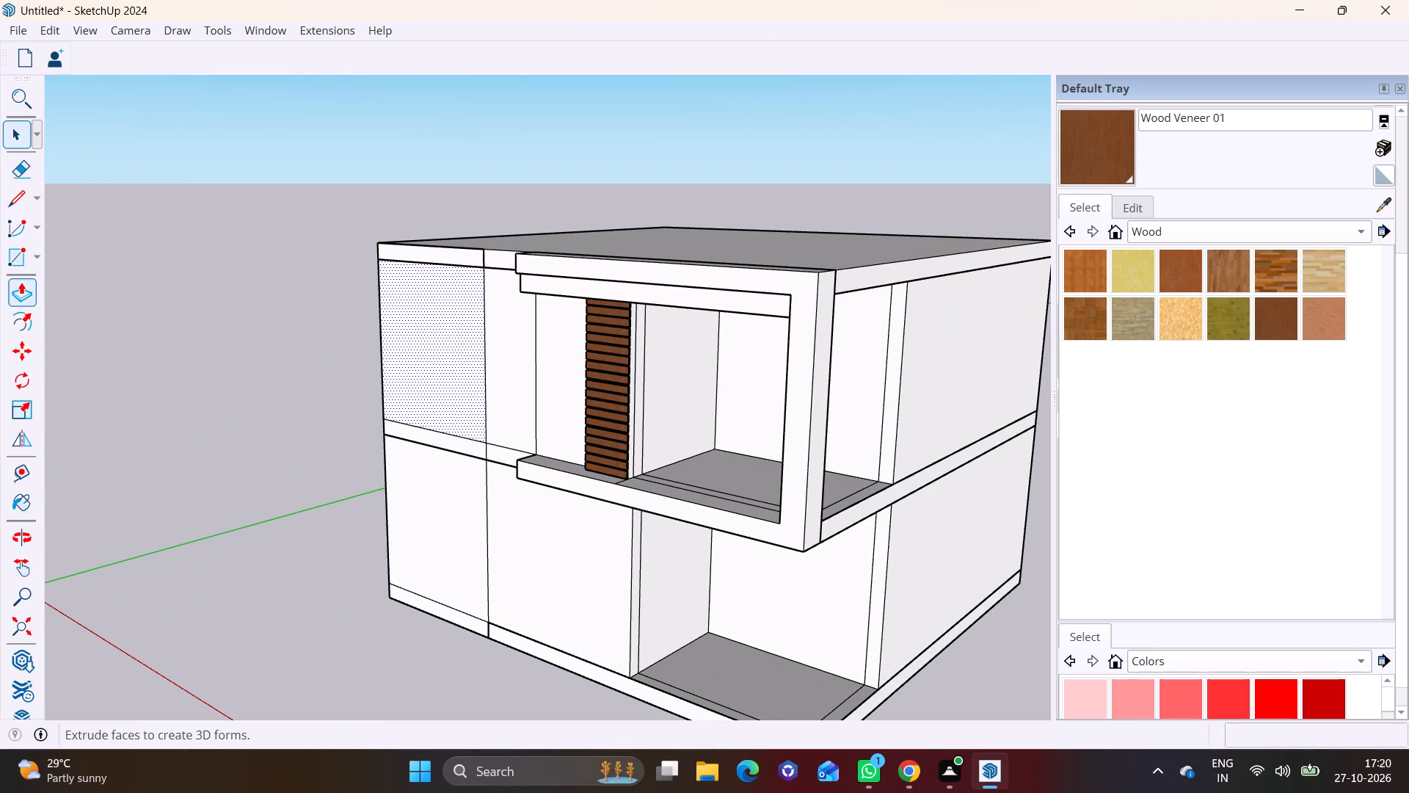
click(432, 351)
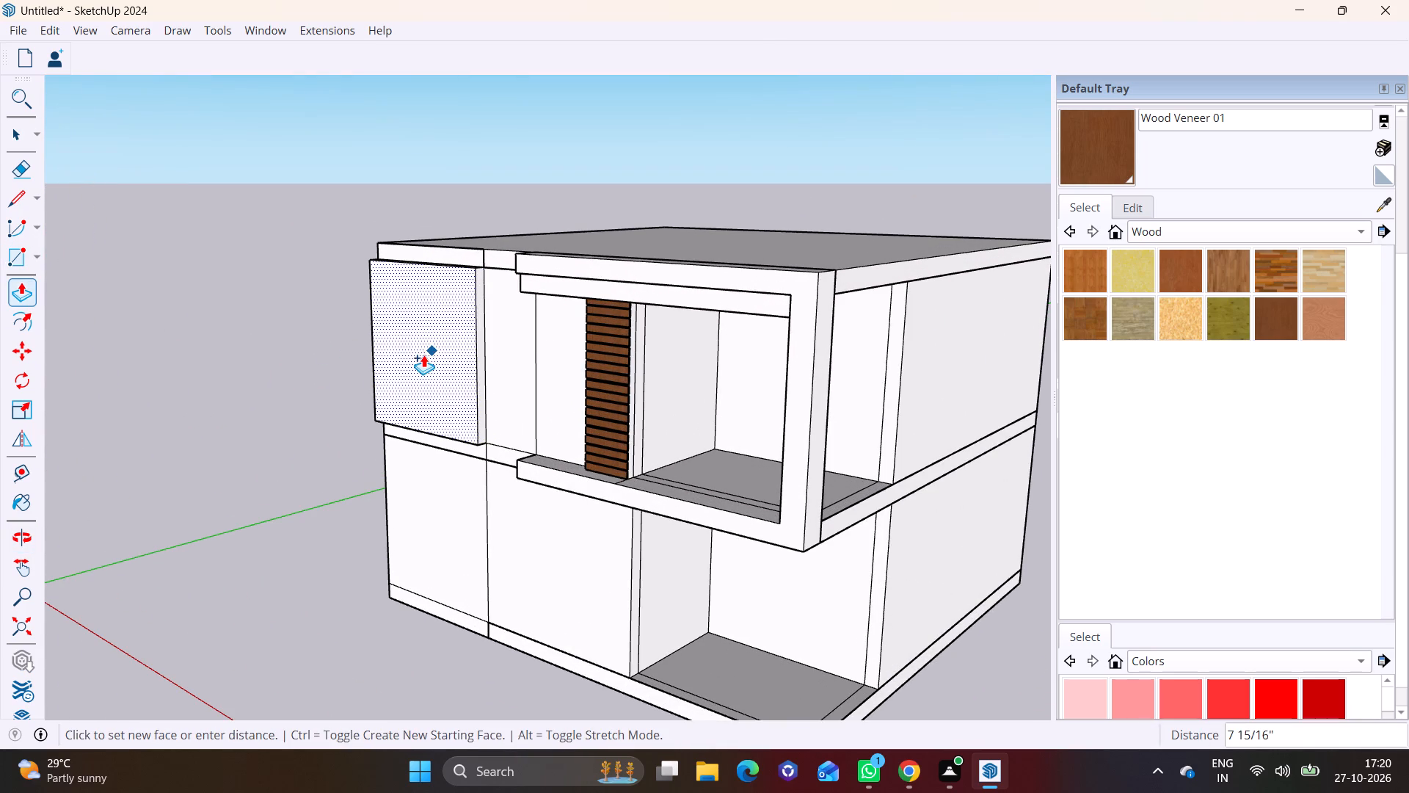
click(423, 355)
Raise the projecting panel's top face 1' to the roof level, and extend it about 4' 10" above the roof.
middle_drag(451, 339, 431, 535)
scroll(487, 308, up, 5)
shift+middle_drag(469, 281, 432, 457)
click(7, 140)
click(343, 358)
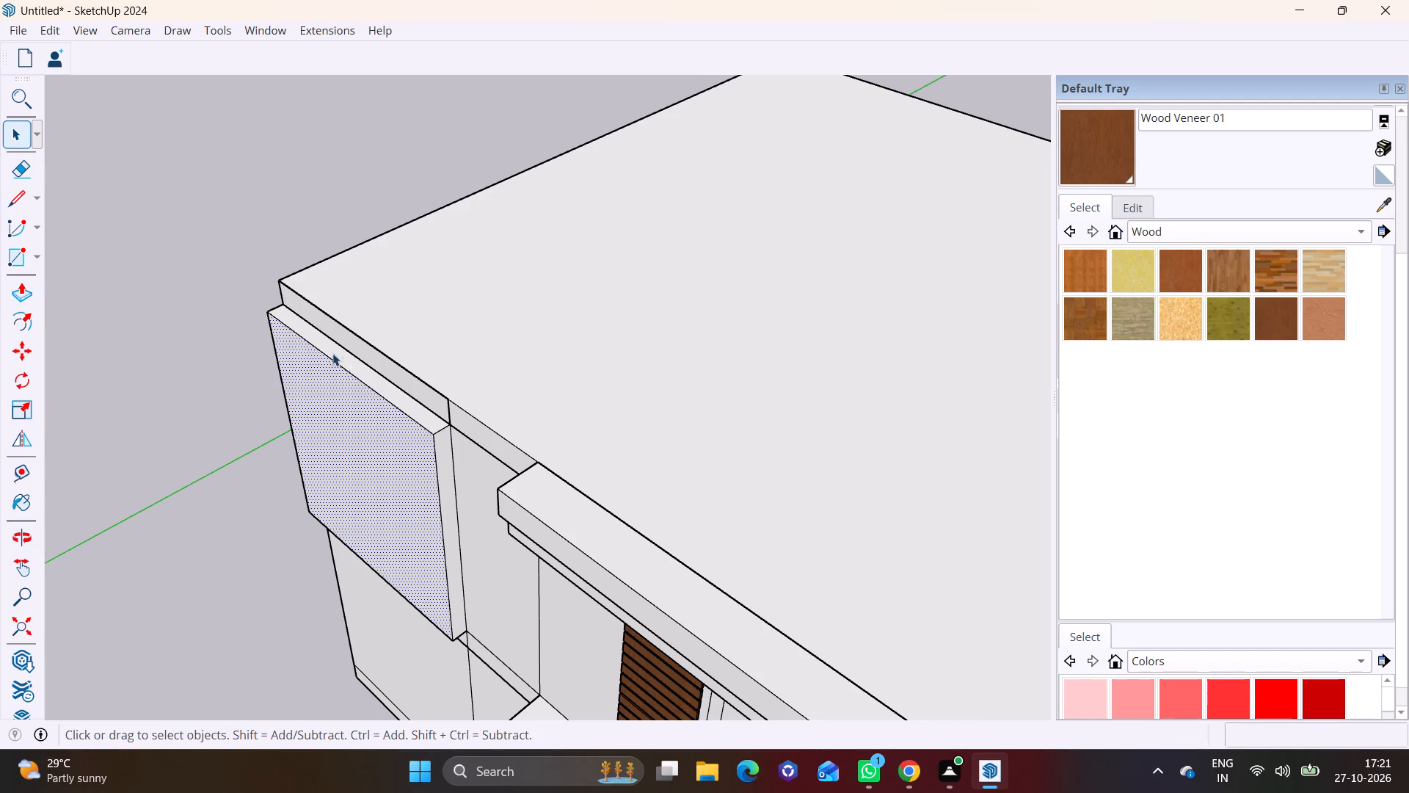
click(12, 288)
click(367, 372)
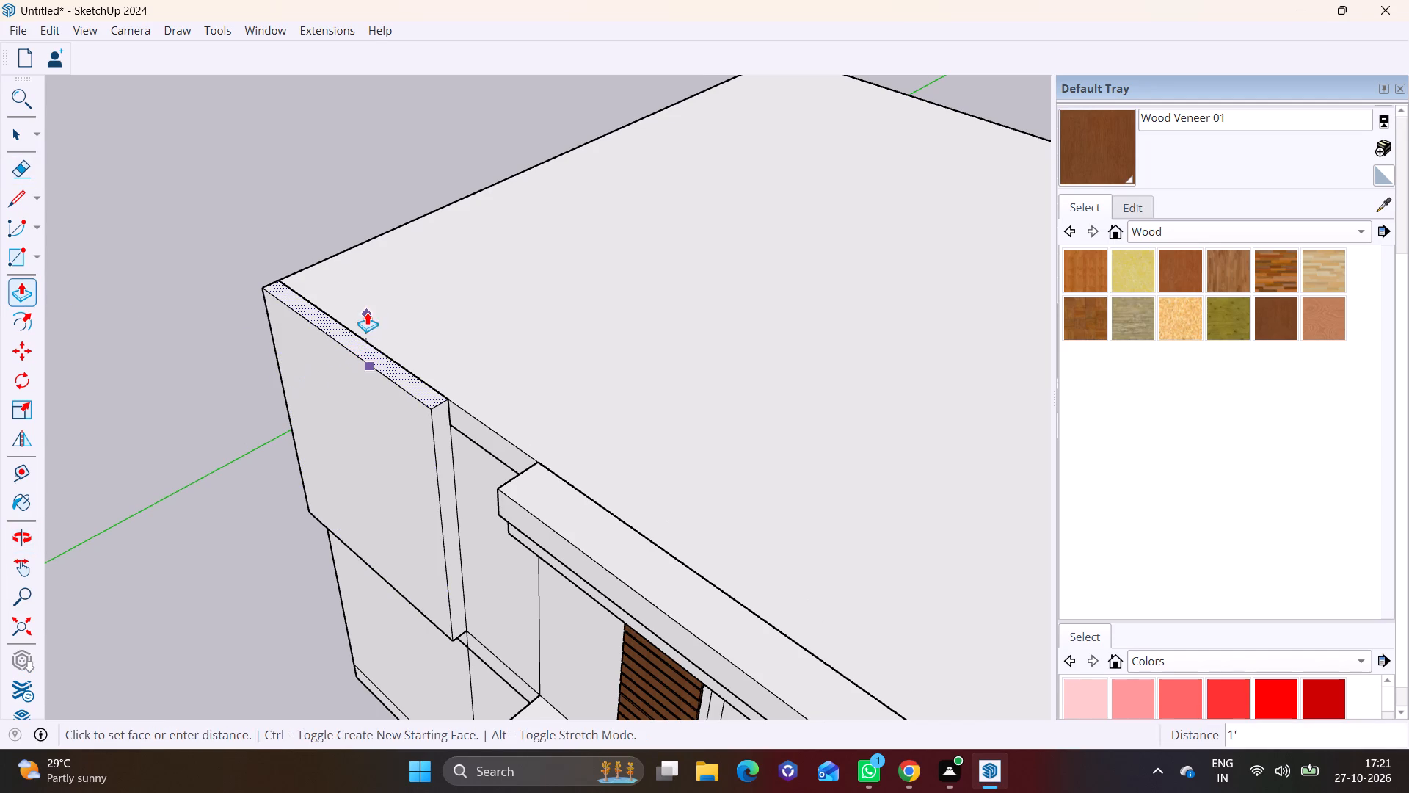
click(371, 299)
click(376, 360)
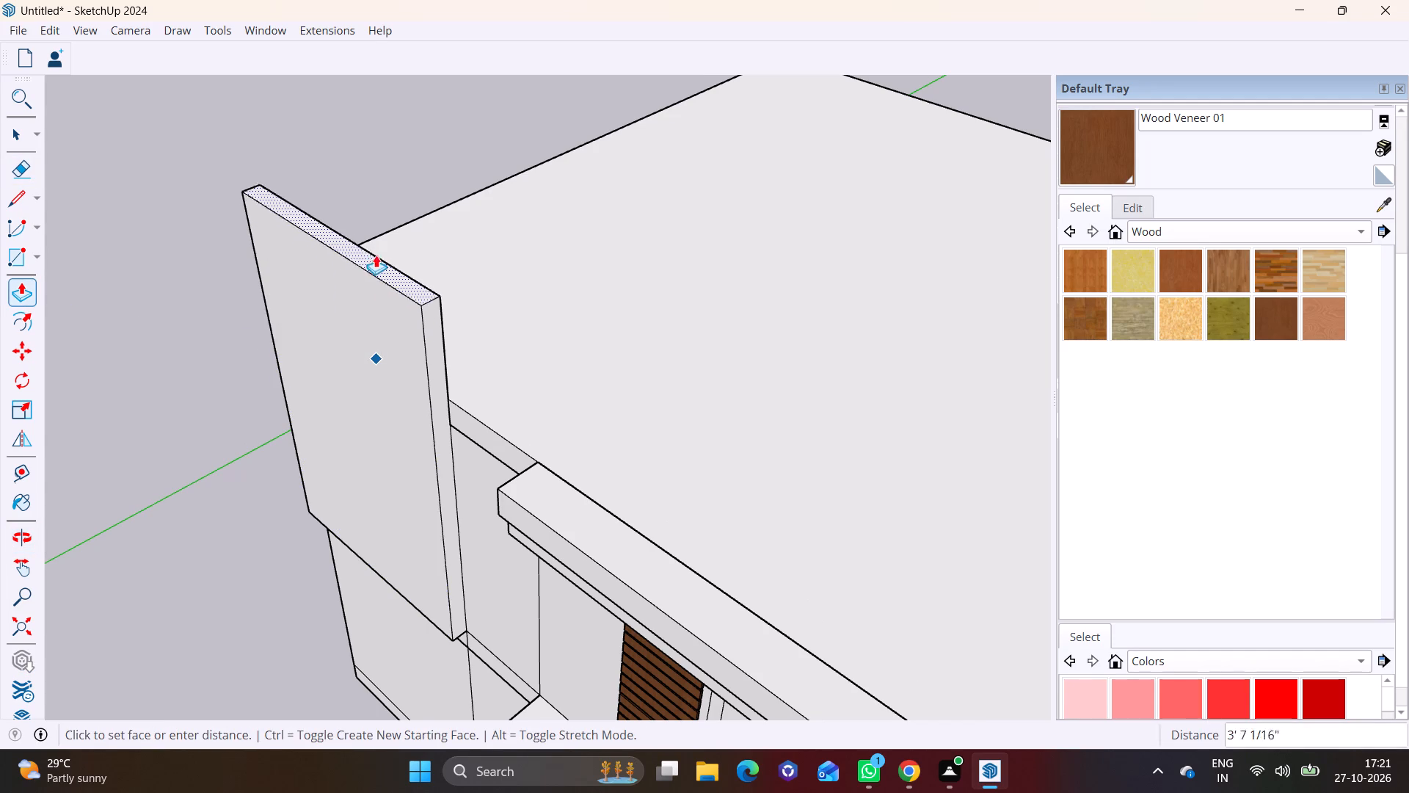
click(382, 221)
Extend the projecting panel's underside 12' down to the bottom of the house's base slab.
middle_drag(372, 479, 500, 168)
middle_drag(427, 547, 541, 232)
scroll(427, 547, up, 1)
scroll(497, 341, up, 2)
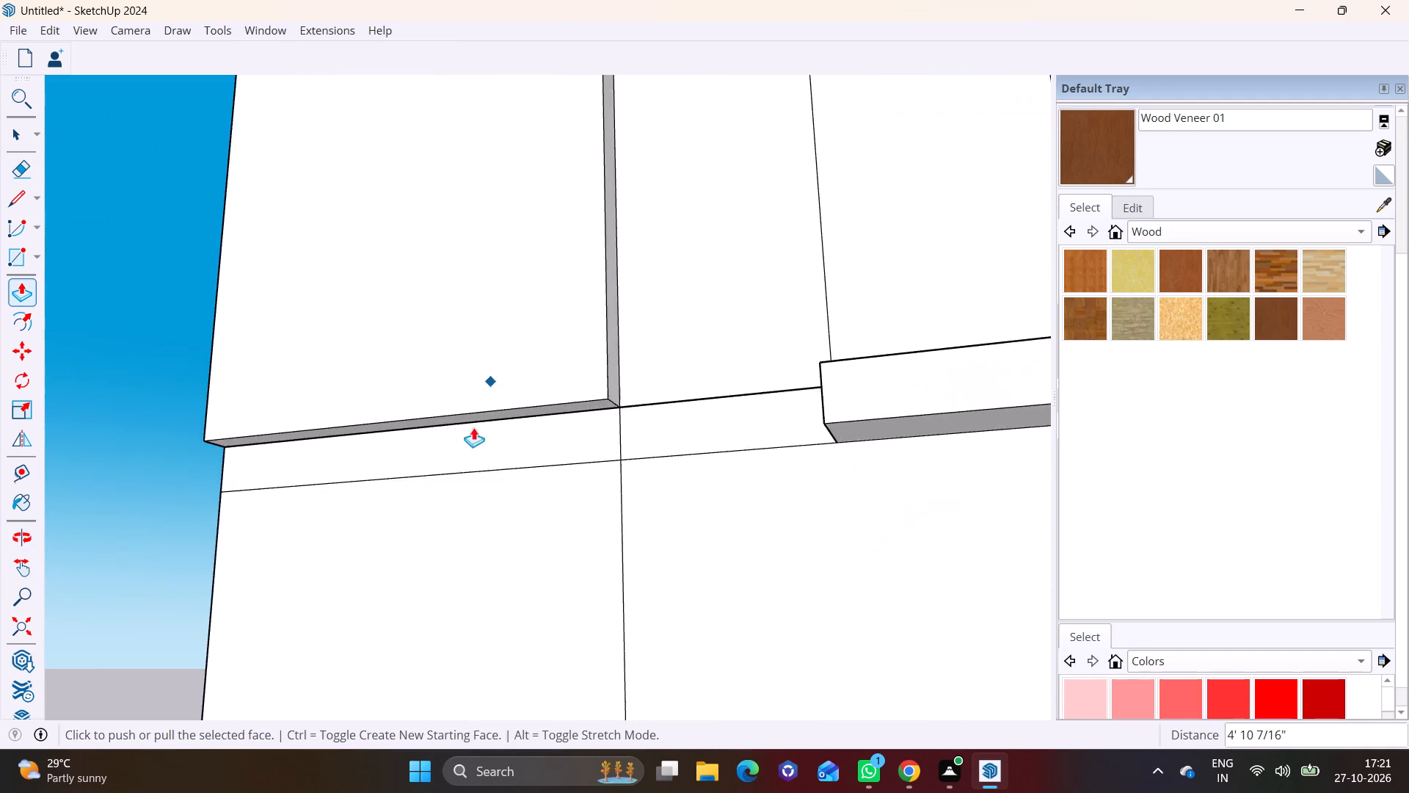
scroll(473, 427, up, 2)
middle_drag(448, 419, 445, 228)
middle_drag(461, 576, 368, 343)
middle_drag(375, 506, 207, 593)
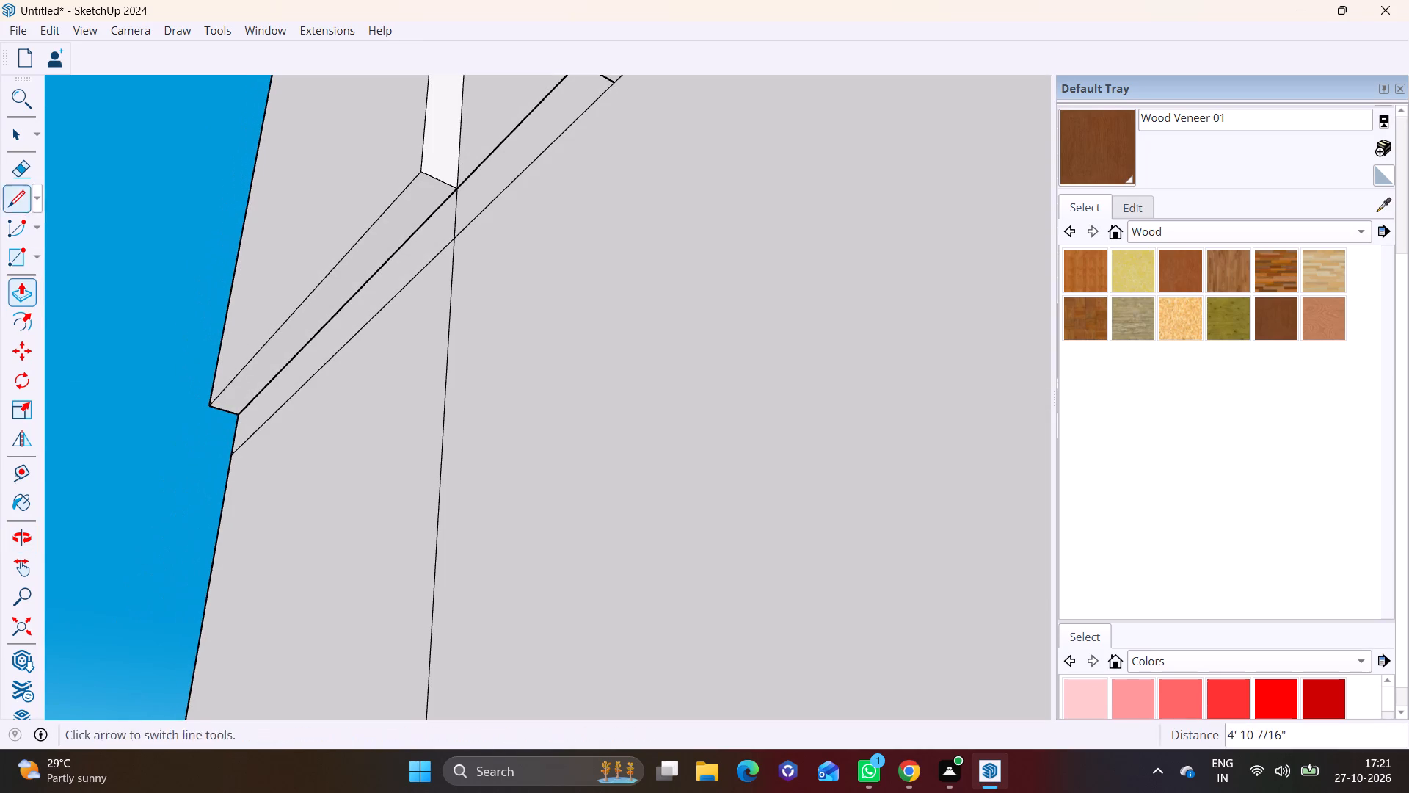
click(15, 137)
click(335, 297)
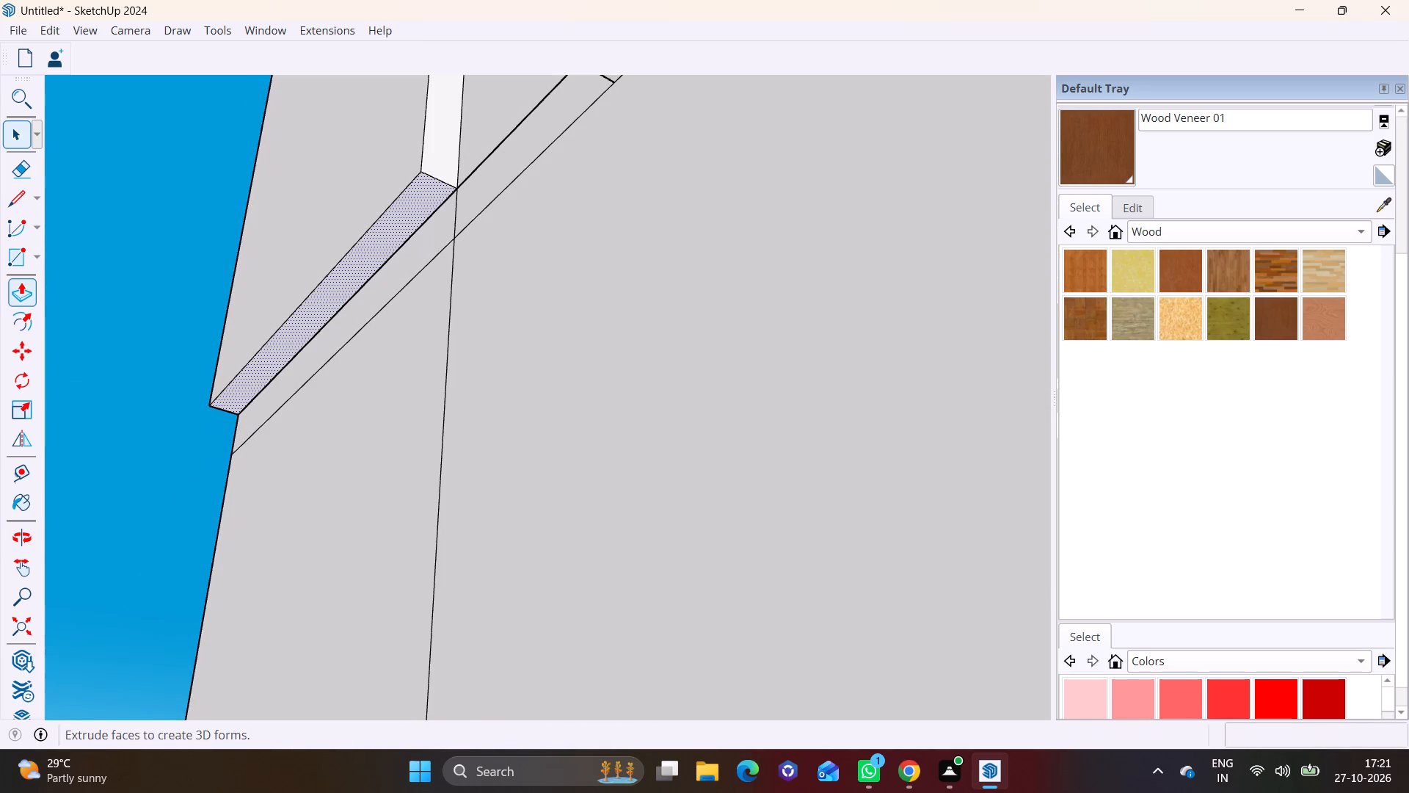
click(30, 290)
click(318, 292)
scroll(311, 543, down, 6)
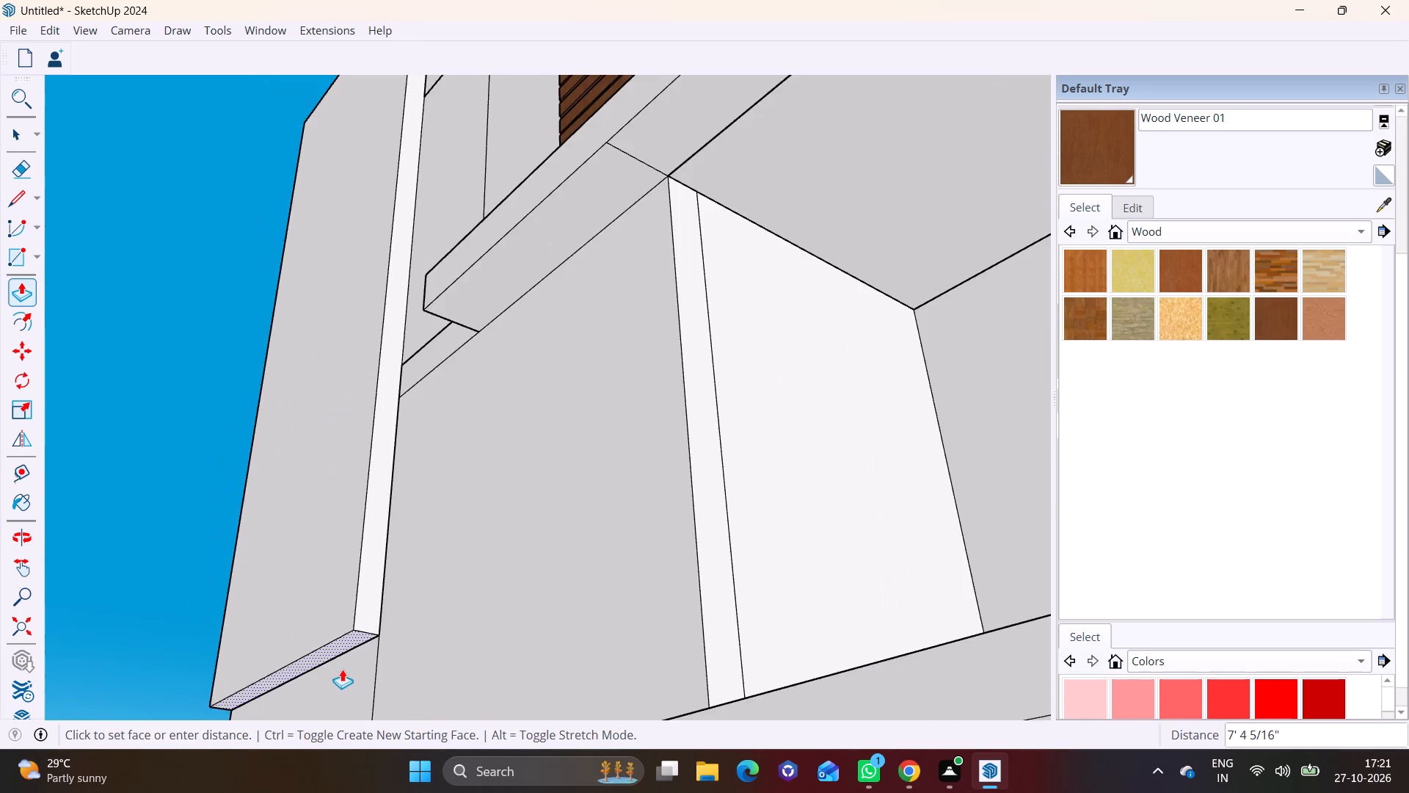
shift+middle_drag(342, 669, 404, 502)
click(428, 676)
Push/Pull the tall projecting panel's side face about 3' 10" toward the wood-slatted pilaster to widen the panel.
scroll(407, 503, down, 3)
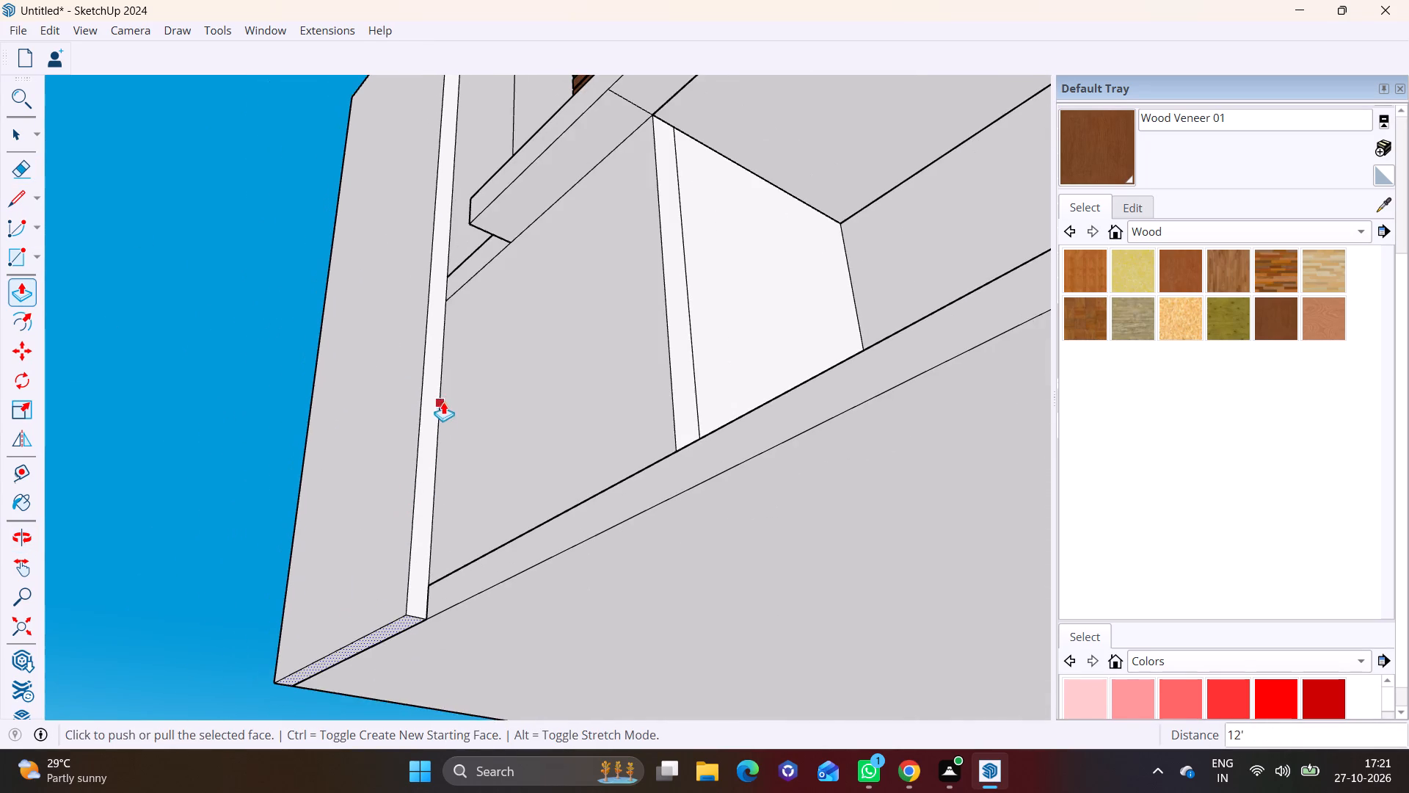
middle_drag(444, 399, 556, 656)
shift+middle_drag(487, 375, 487, 530)
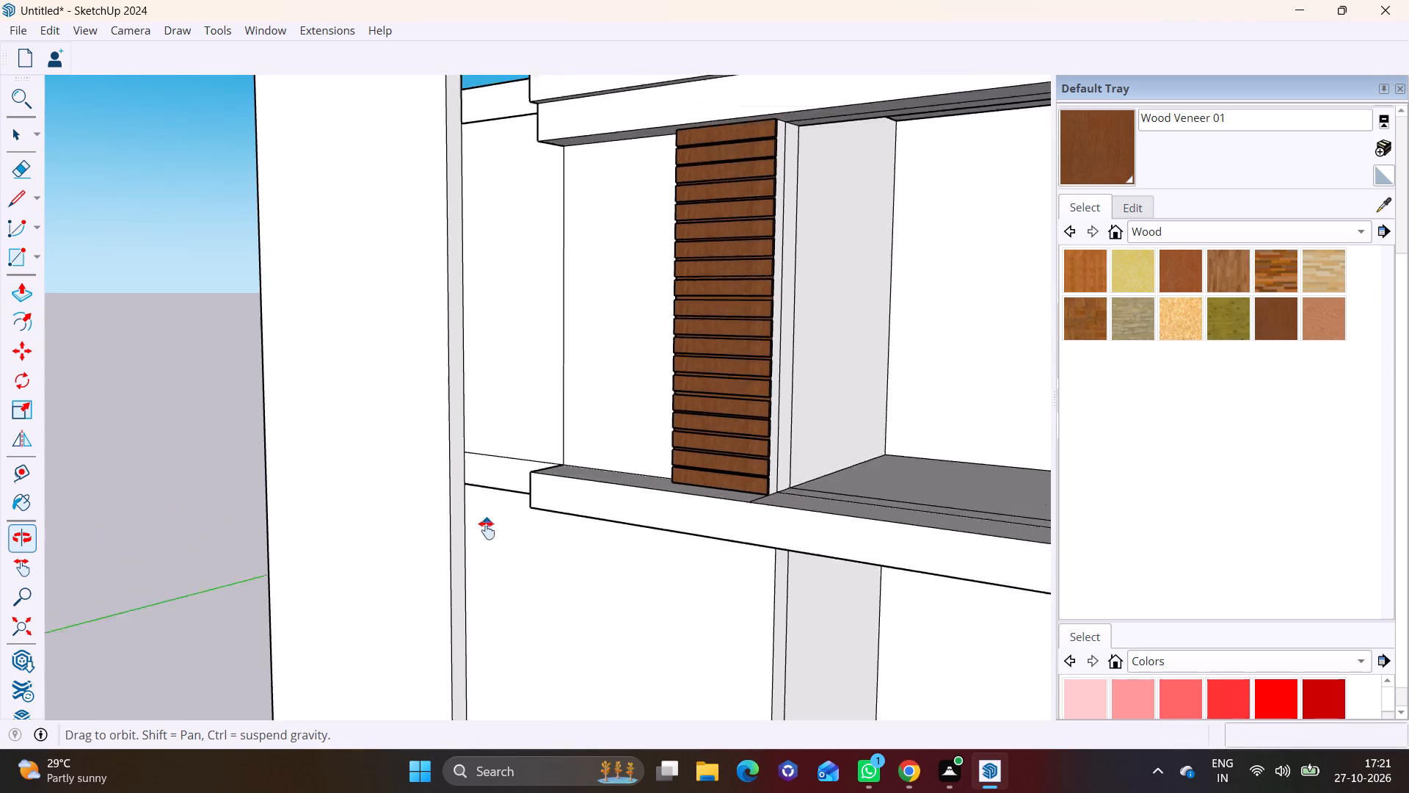
shift+middle_drag(487, 530, 476, 685)
scroll(472, 496, up, 1)
key(space)
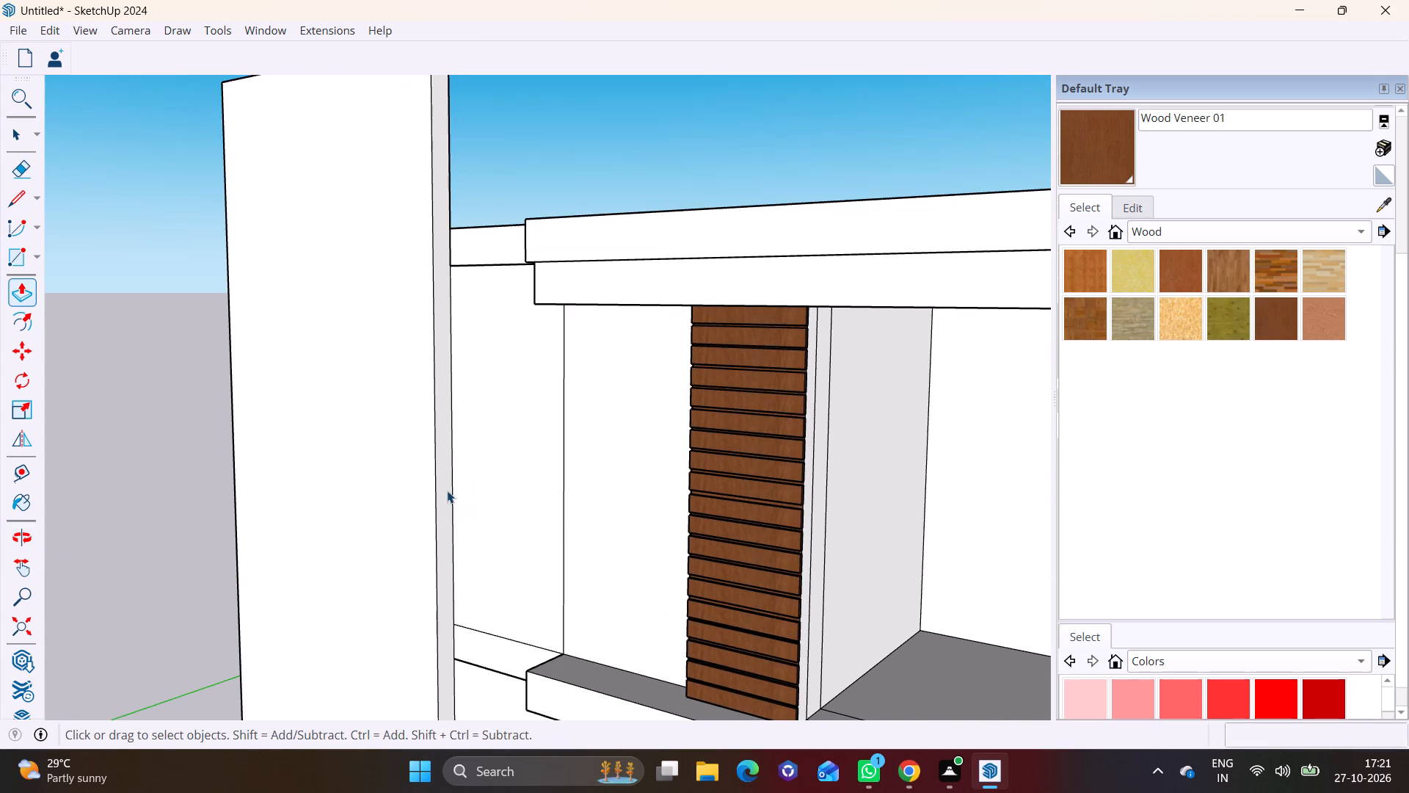
click(447, 490)
click(17, 290)
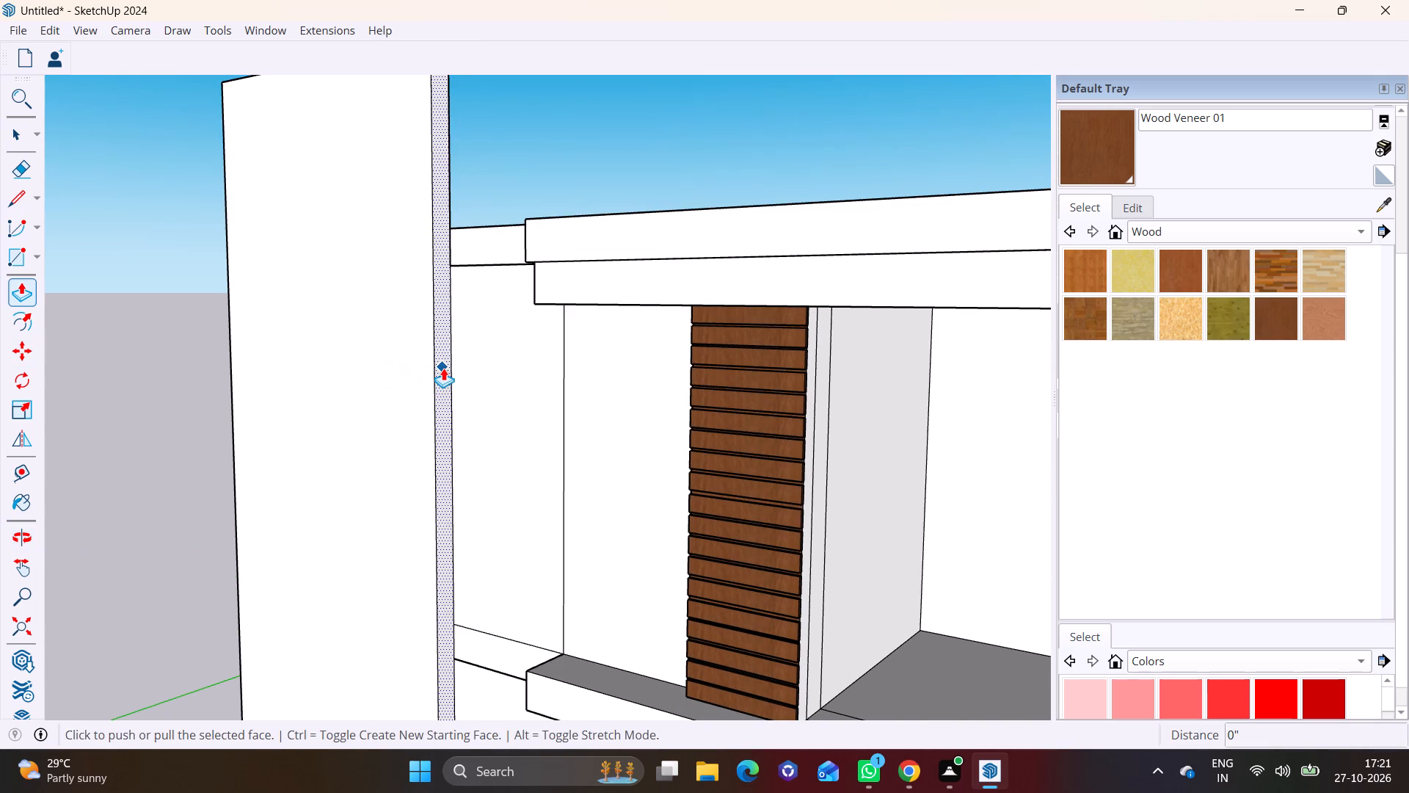
click(443, 368)
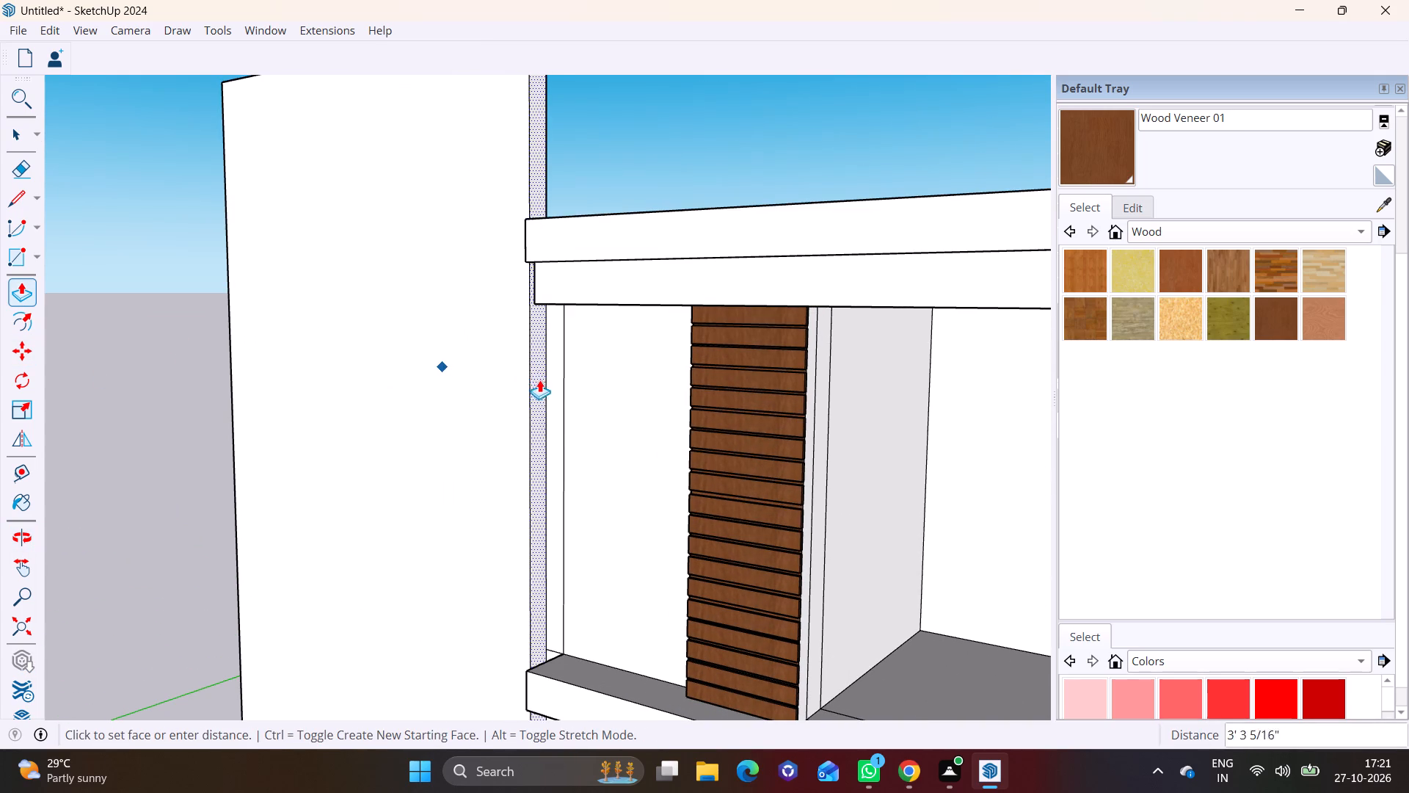
click(567, 385)
Draw a vertical line on the panel's side face from the roof edge up to the panel's top, splitting off a narrow rear strip.
middle_drag(556, 416, 831, 399)
scroll(431, 311, down, 4)
middle_drag(456, 343, 347, 358)
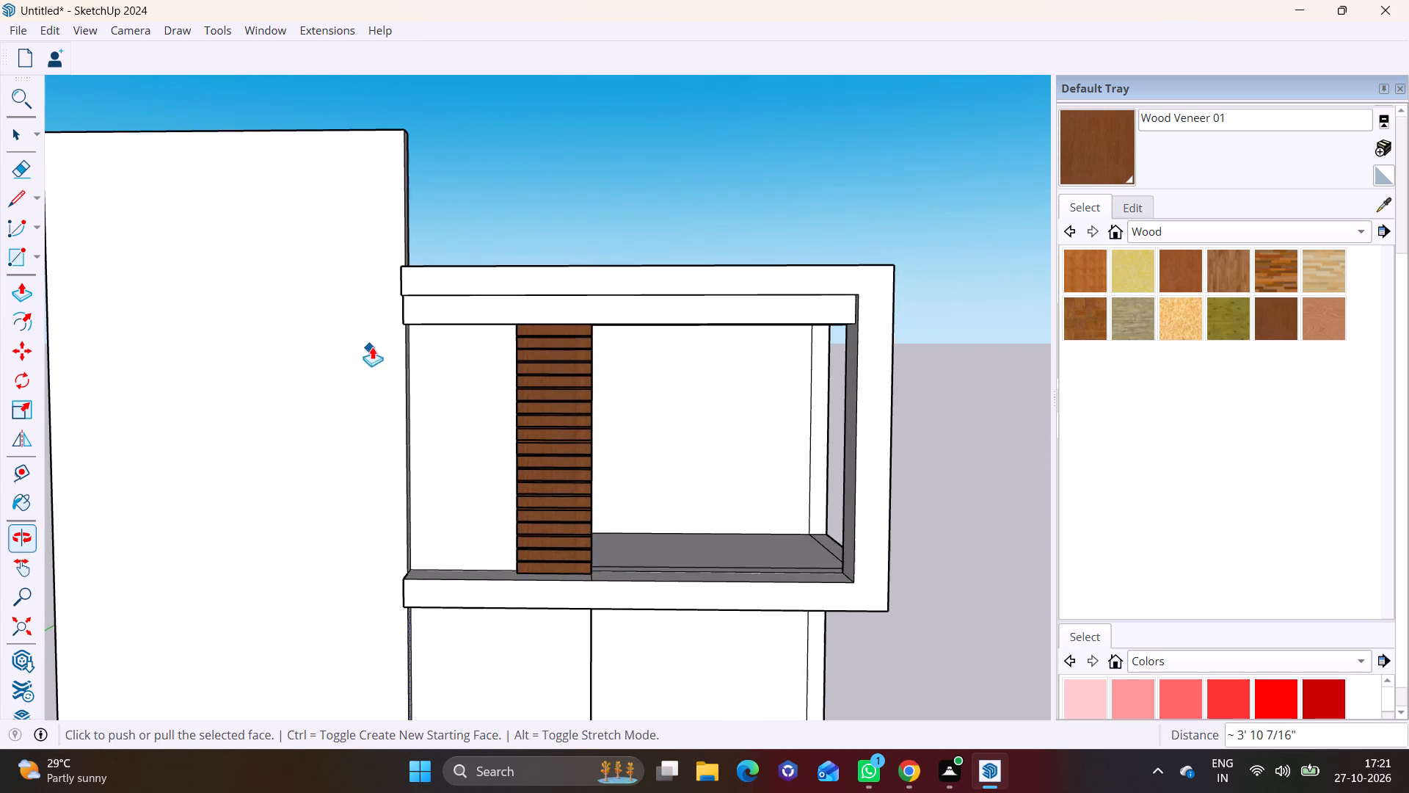
middle_drag(435, 316, 266, 468)
scroll(439, 308, up, 5)
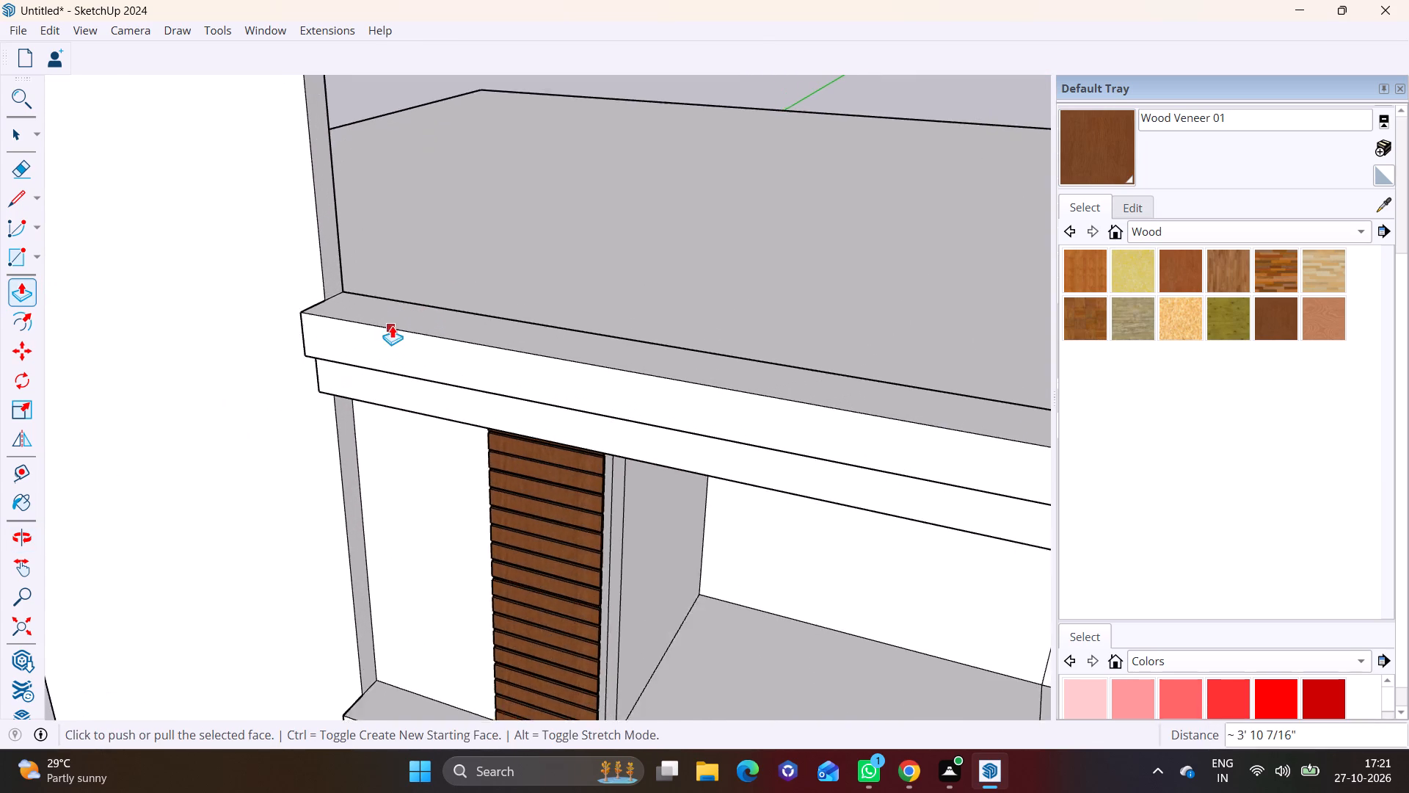
scroll(392, 325, up, 3)
shift+middle_drag(350, 323, 316, 565)
middle_drag(350, 507, 553, 303)
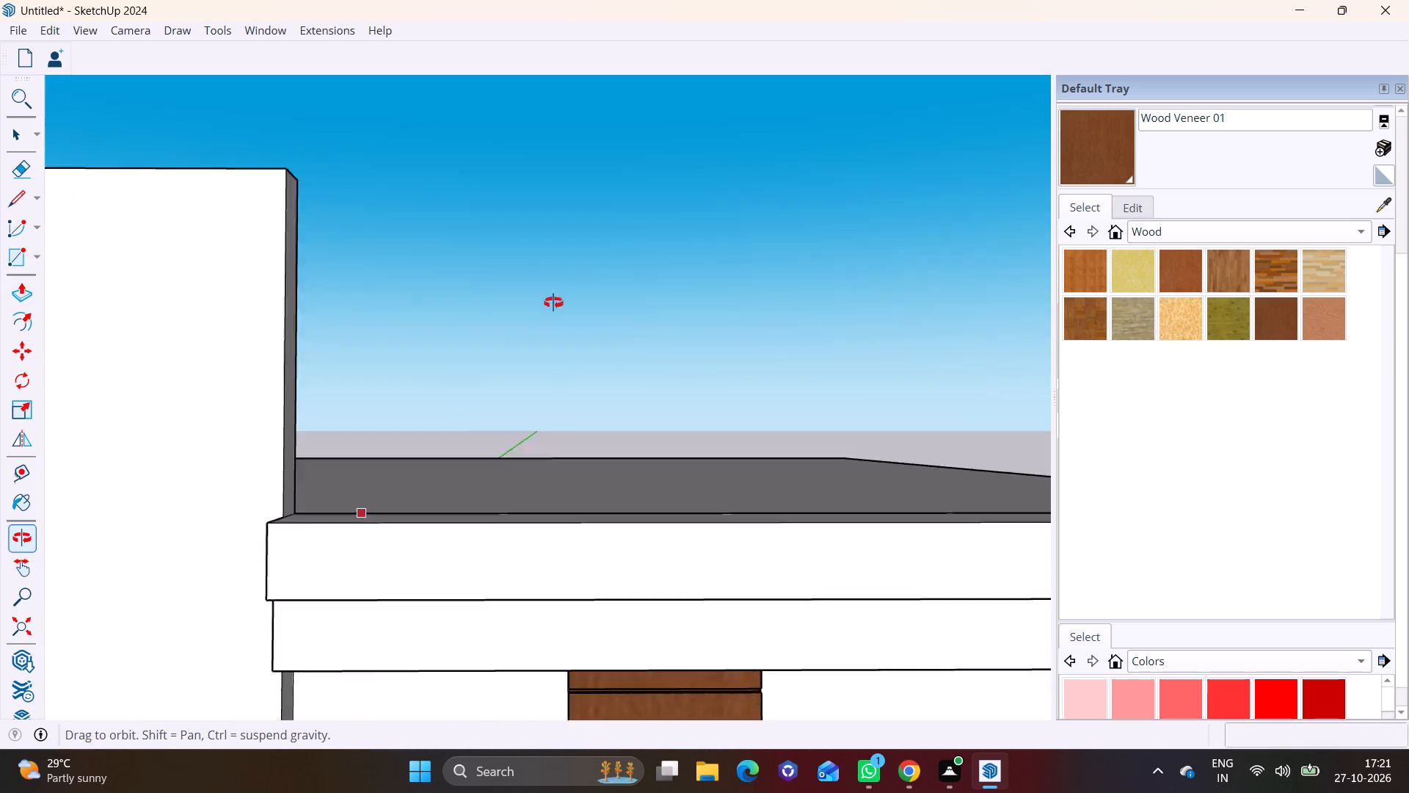
middle_drag(553, 303, 578, 258)
scroll(343, 510, down, 7)
middle_drag(342, 583, 335, 423)
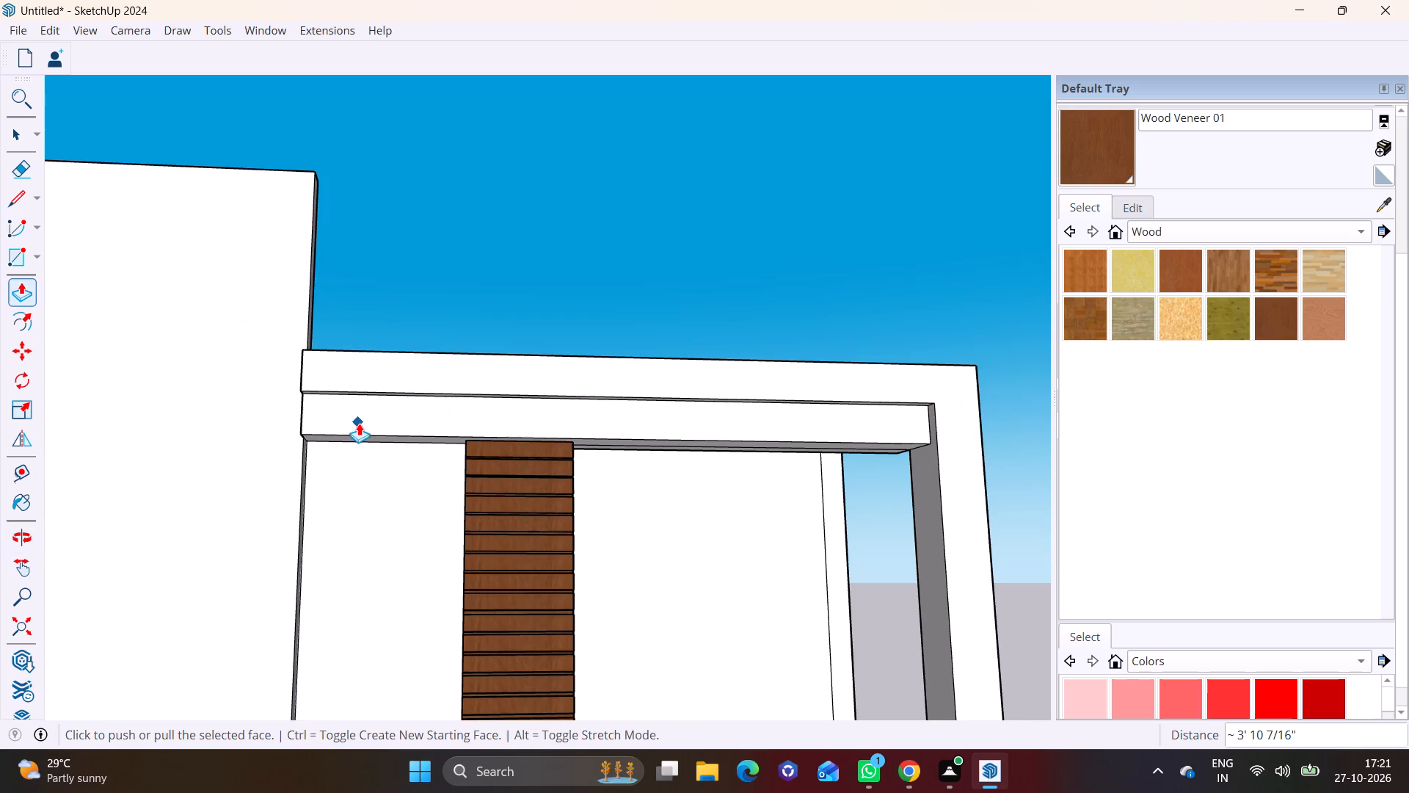
middle_drag(359, 423, 134, 611)
scroll(370, 303, up, 6)
click(34, 250)
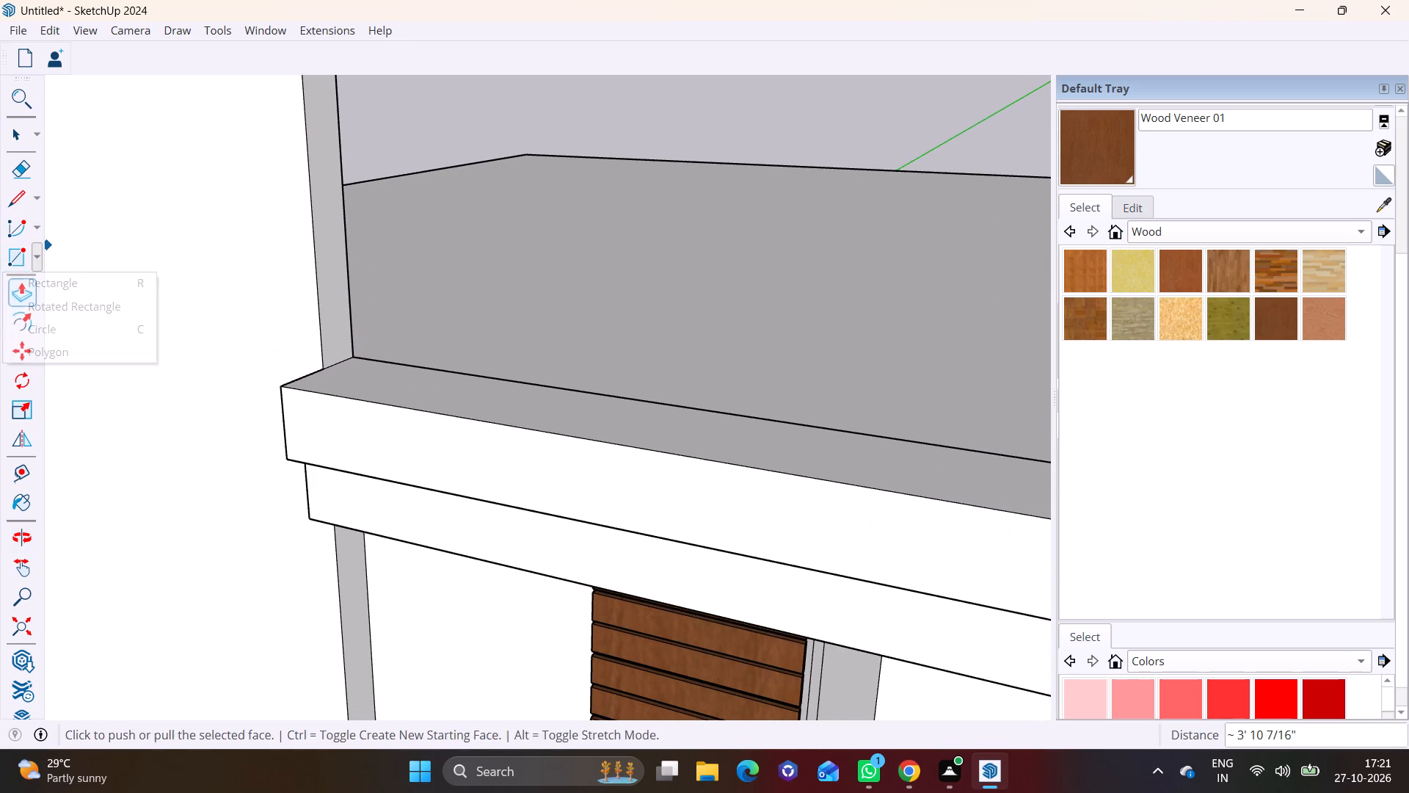
click(96, 290)
middle_drag(355, 337, 352, 528)
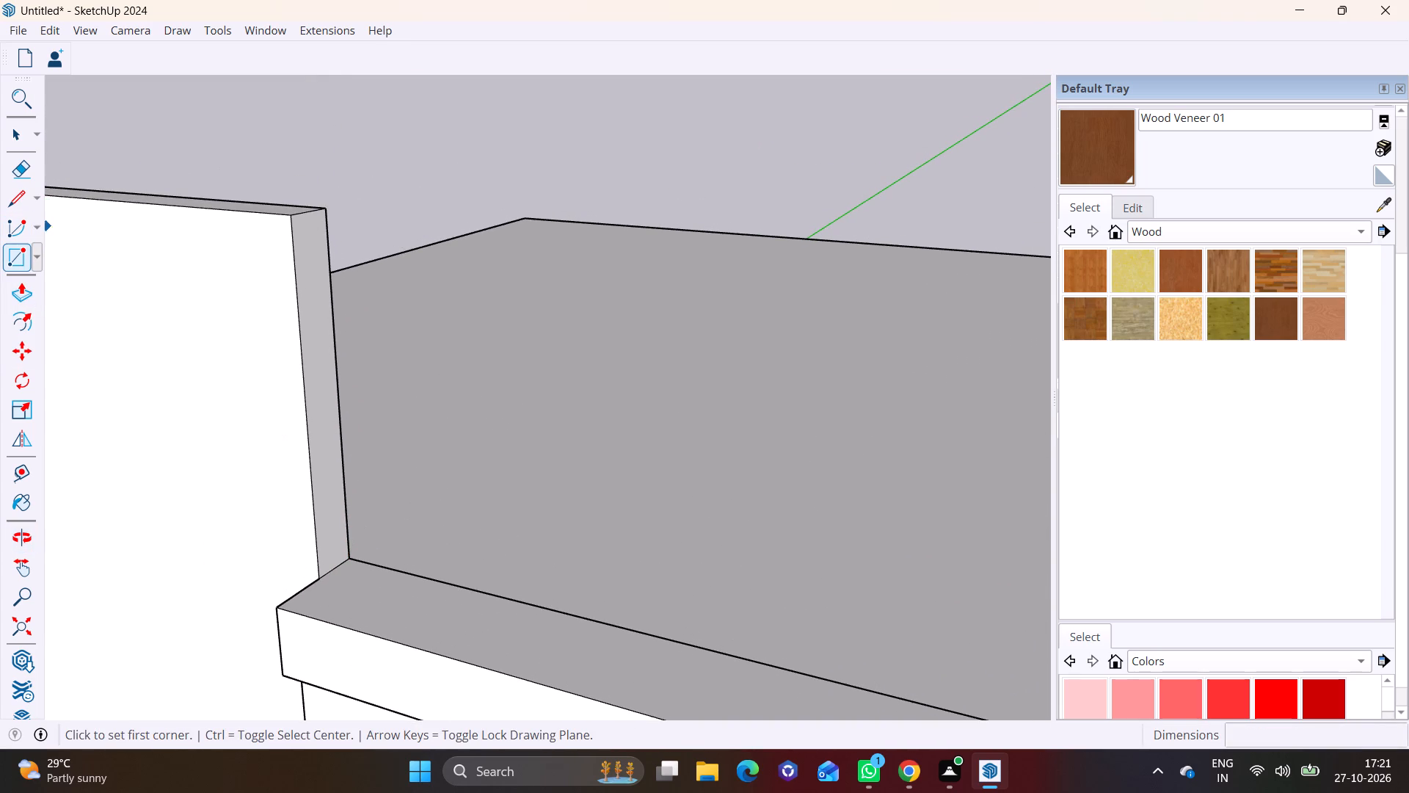
click(10, 194)
scroll(341, 497, up, 5)
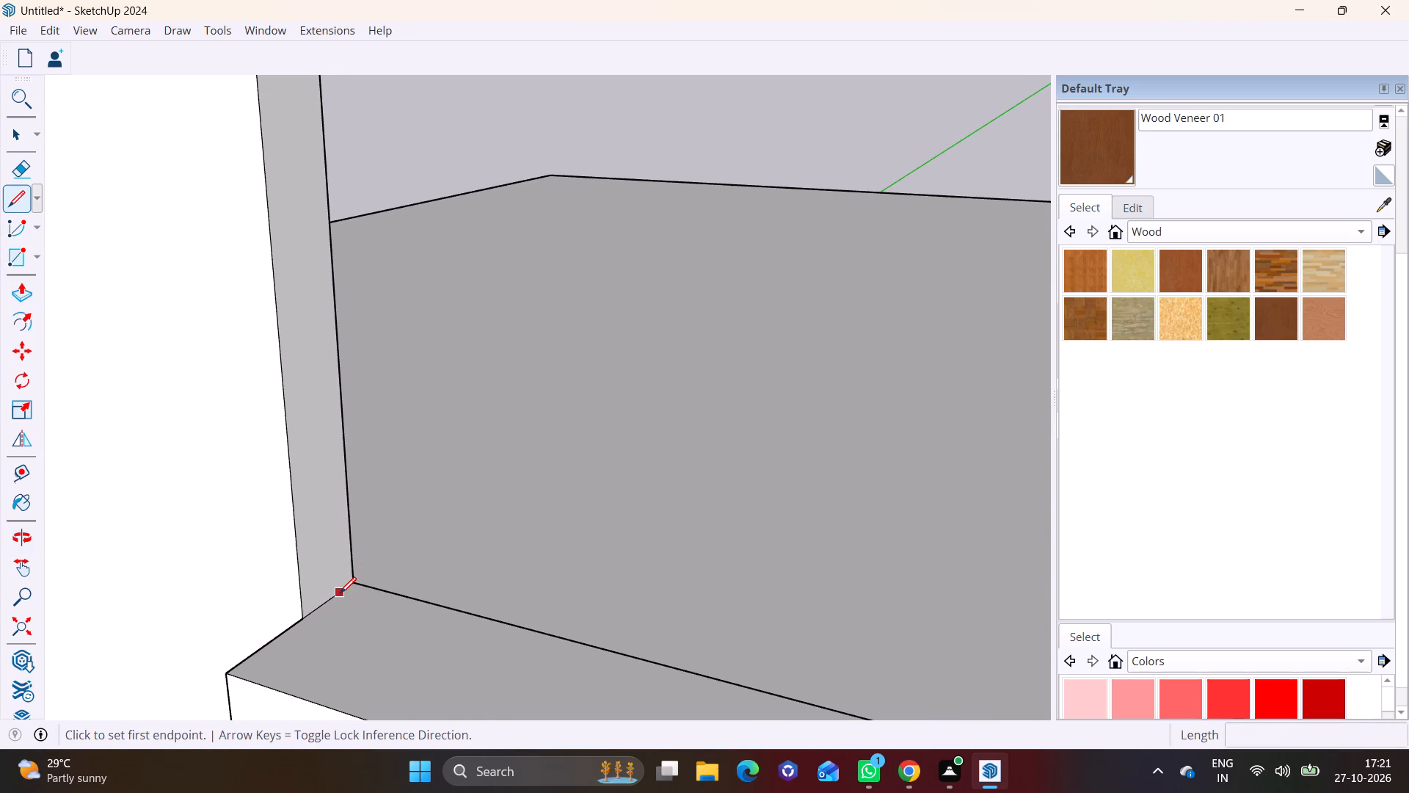
click(341, 593)
middle_drag(301, 192, 346, 410)
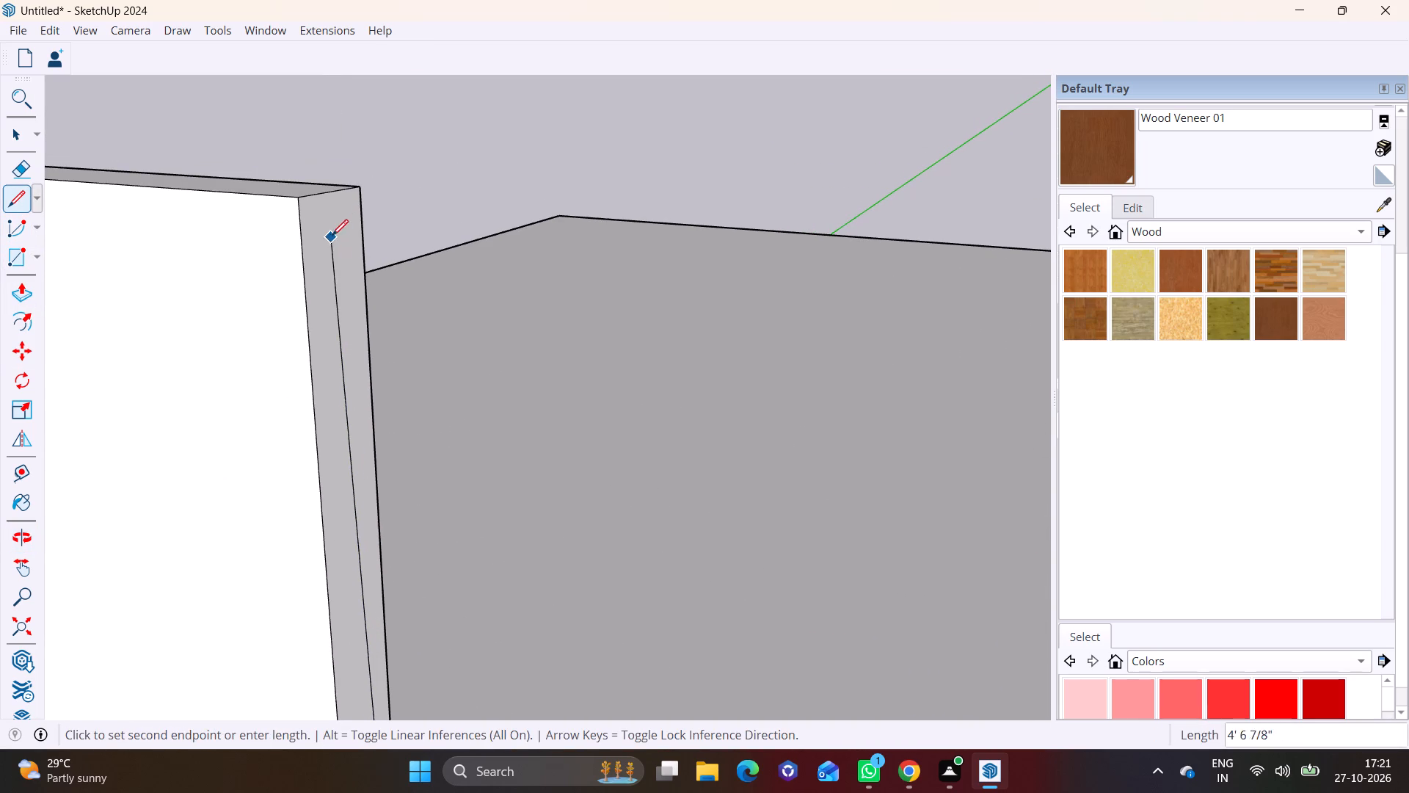
click(342, 195)
Push/Pull the narrow rear strip about 6' 10" sideways above the roof, in line with the wood-slatted pilaster's far edge.
key(space)
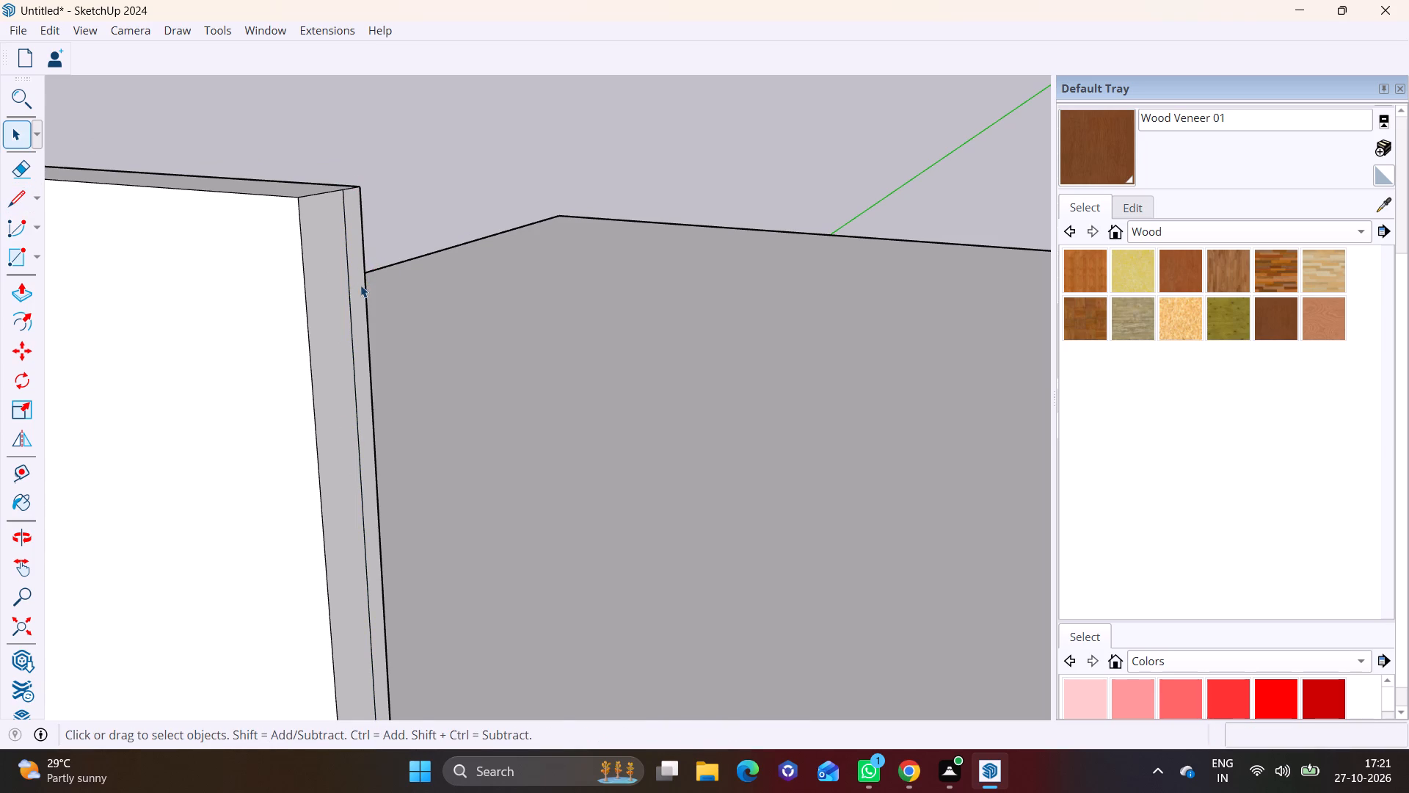
click(360, 285)
click(33, 300)
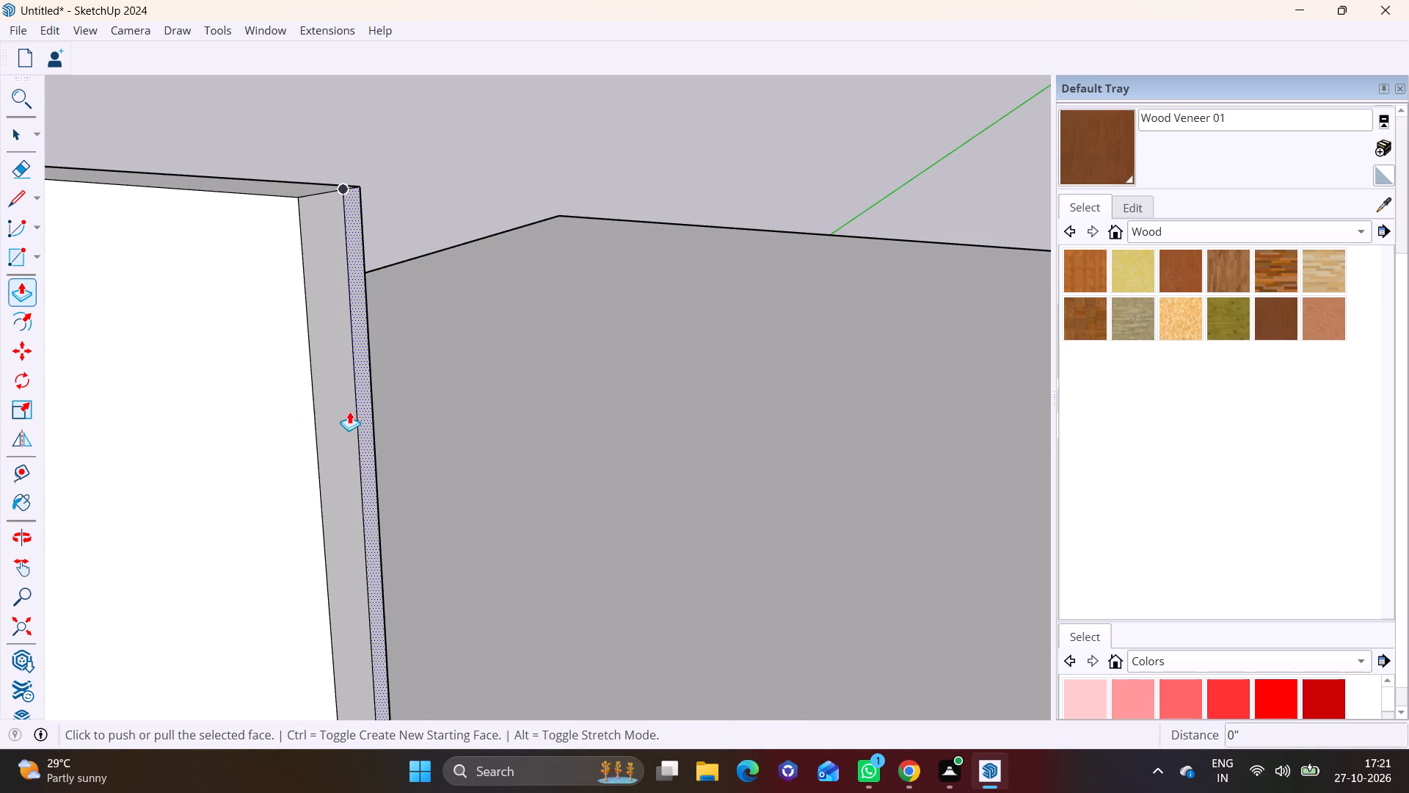
click(366, 419)
scroll(479, 440, down, 5)
shift+middle_drag(579, 575, 498, 307)
middle_drag(532, 362, 640, 230)
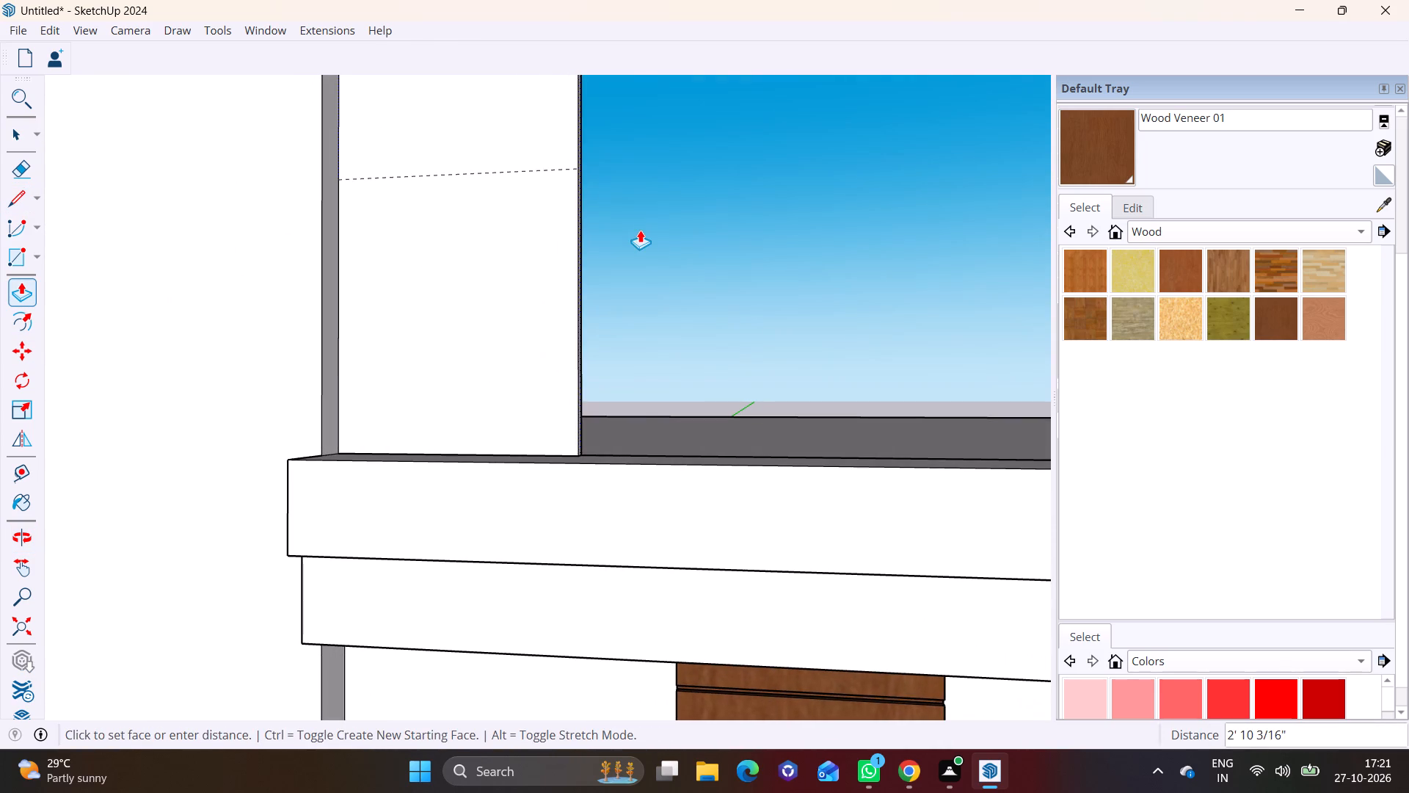
scroll(730, 325, down, 1)
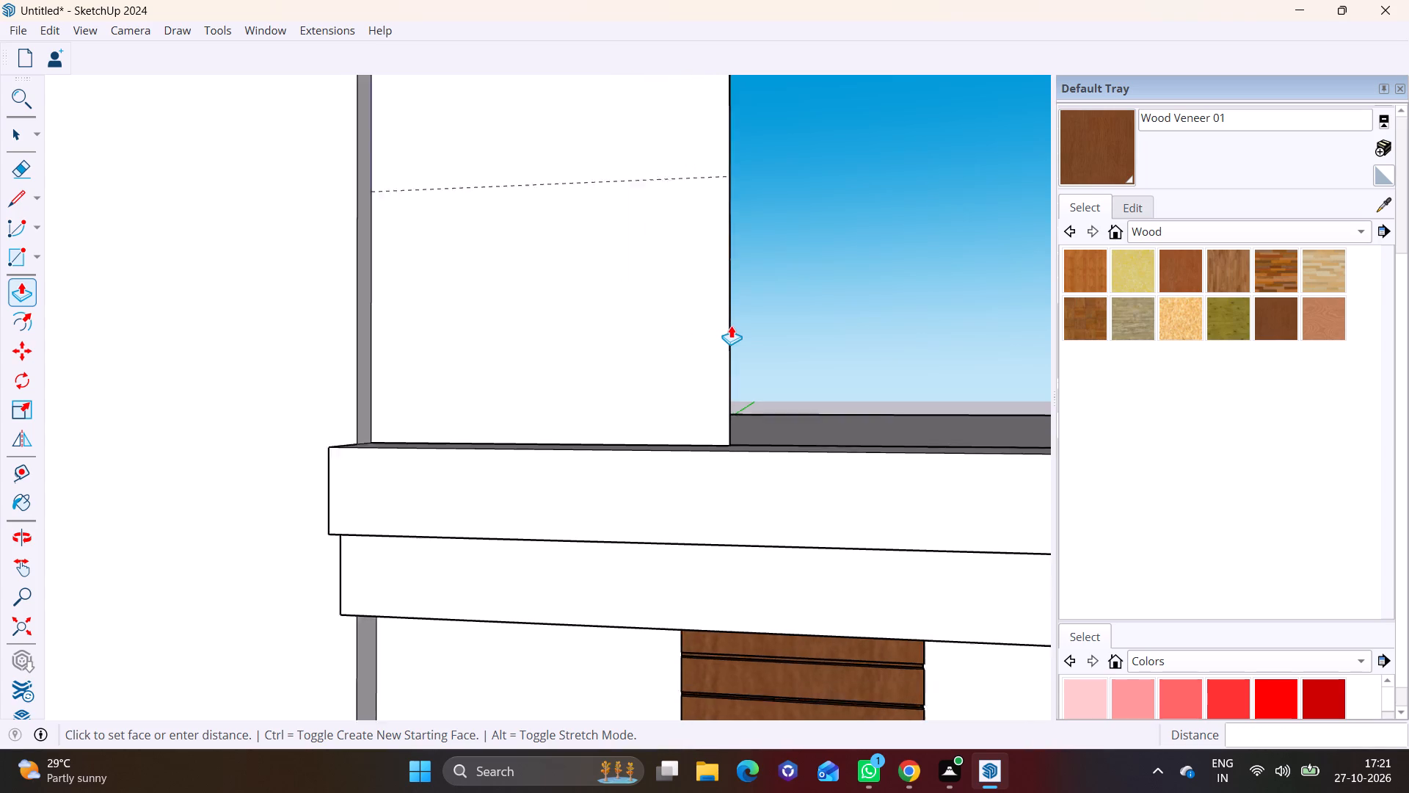
scroll(731, 325, down, 7)
click(834, 339)
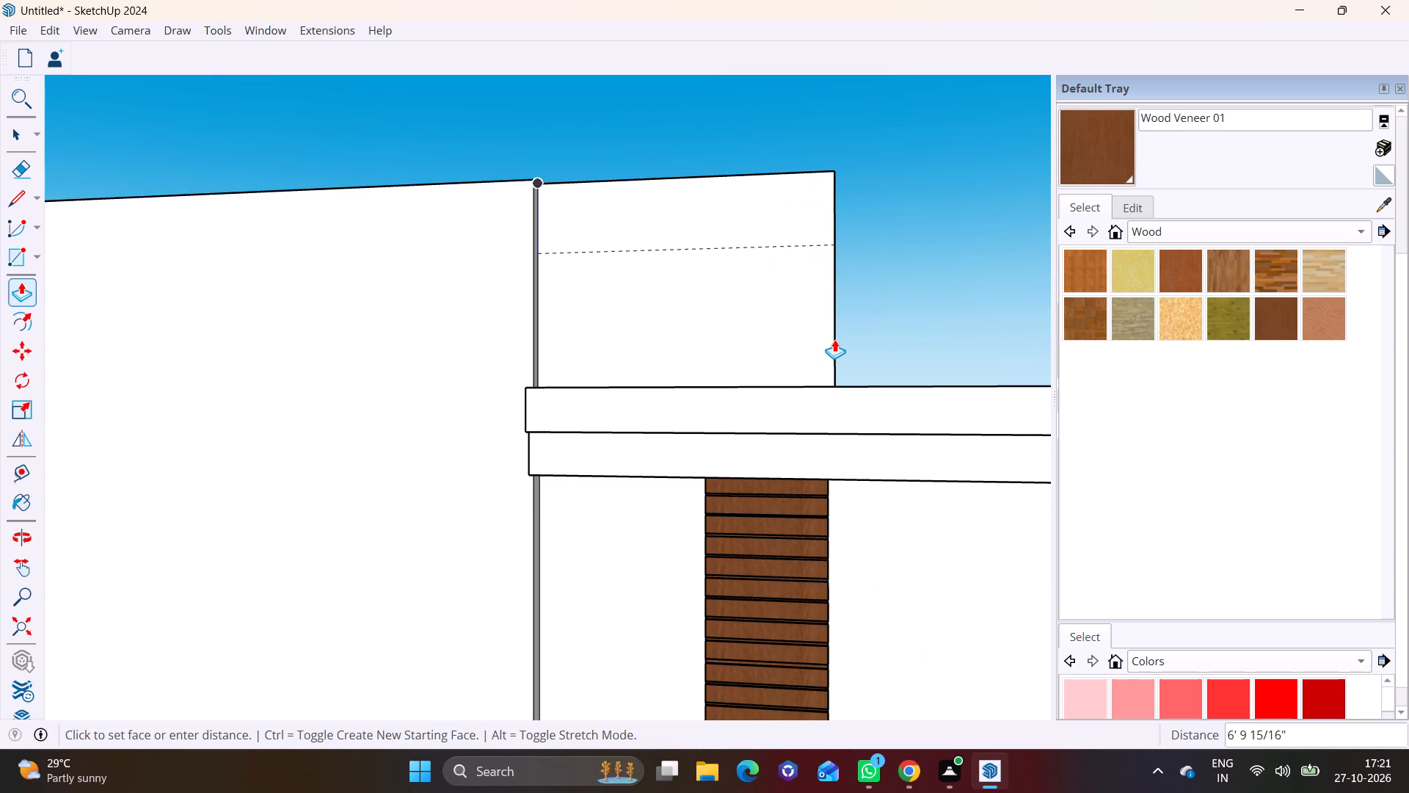
key(space)
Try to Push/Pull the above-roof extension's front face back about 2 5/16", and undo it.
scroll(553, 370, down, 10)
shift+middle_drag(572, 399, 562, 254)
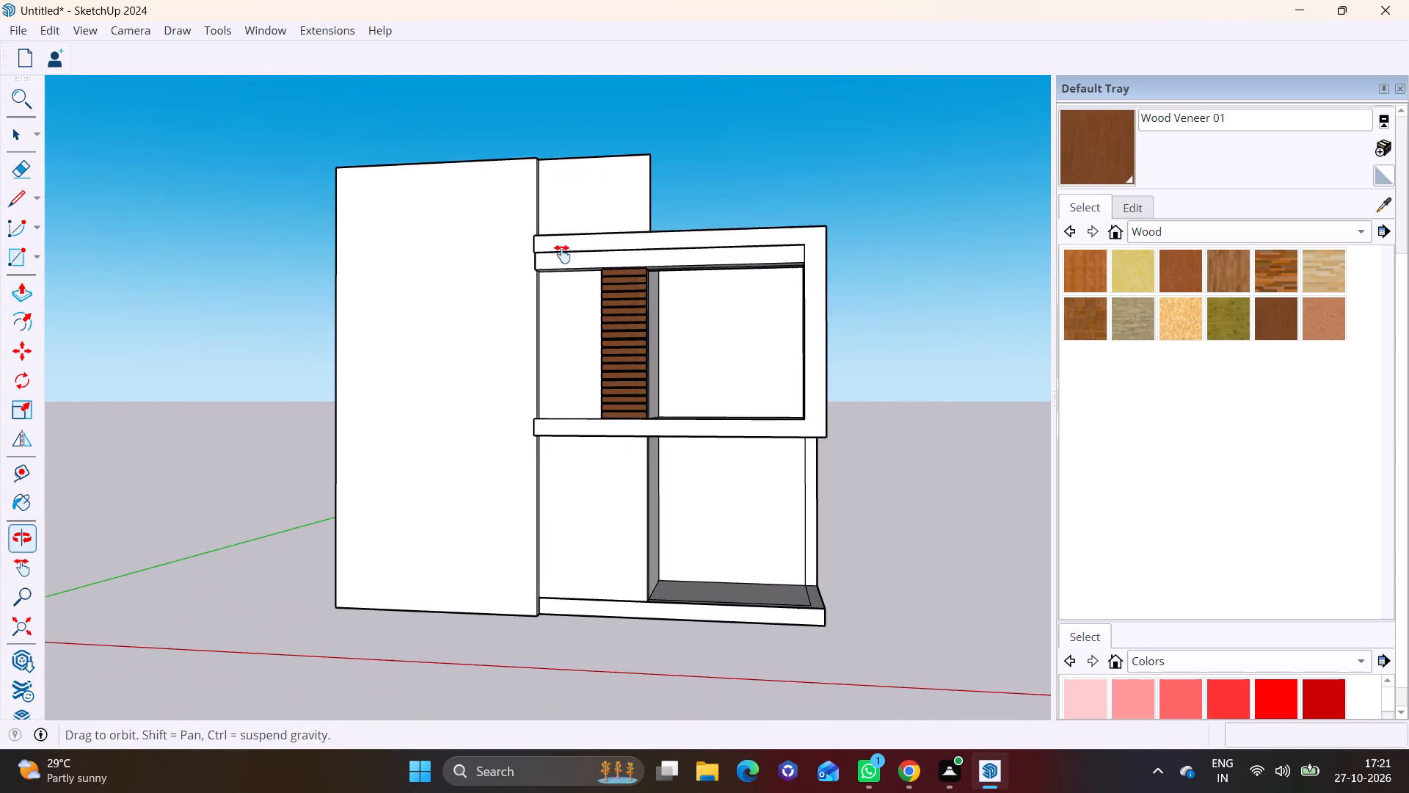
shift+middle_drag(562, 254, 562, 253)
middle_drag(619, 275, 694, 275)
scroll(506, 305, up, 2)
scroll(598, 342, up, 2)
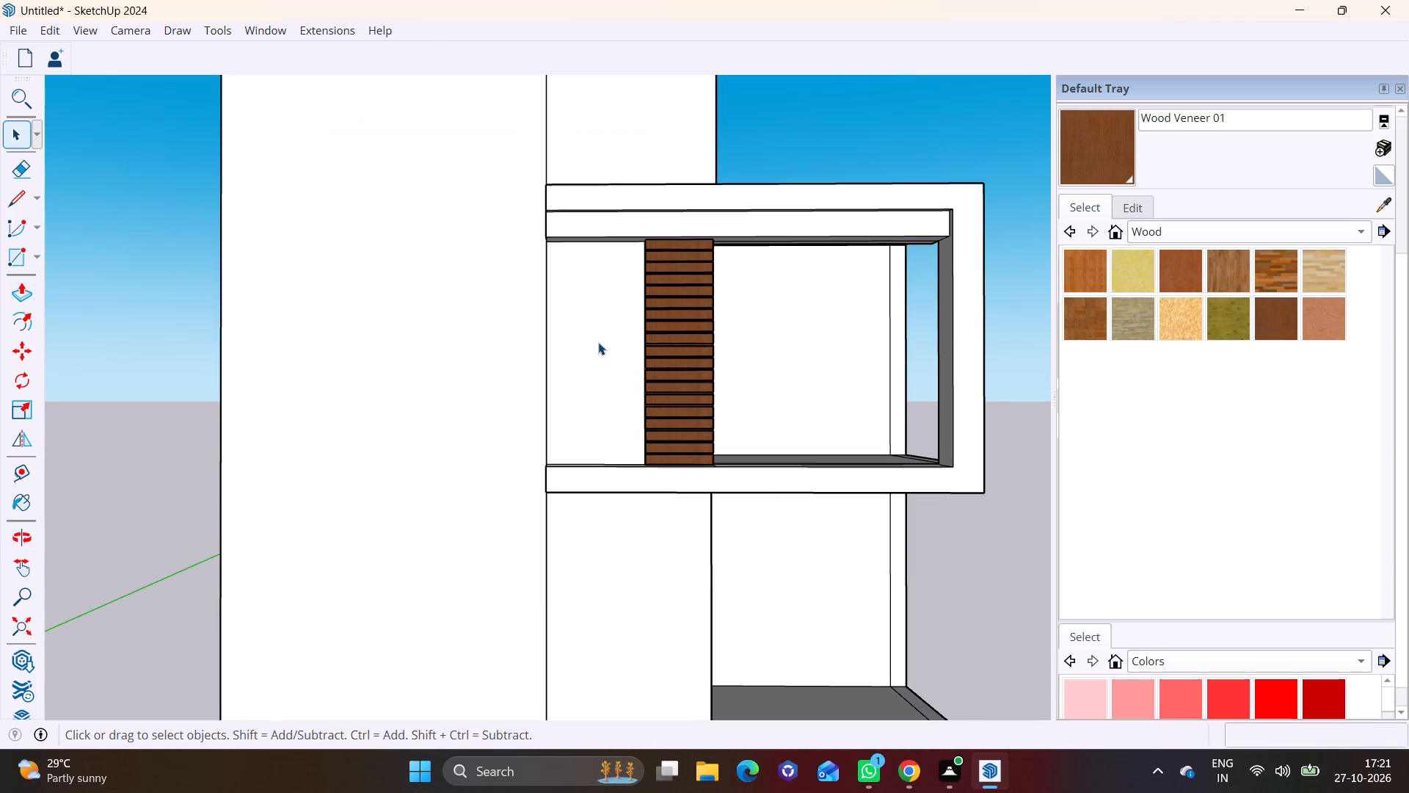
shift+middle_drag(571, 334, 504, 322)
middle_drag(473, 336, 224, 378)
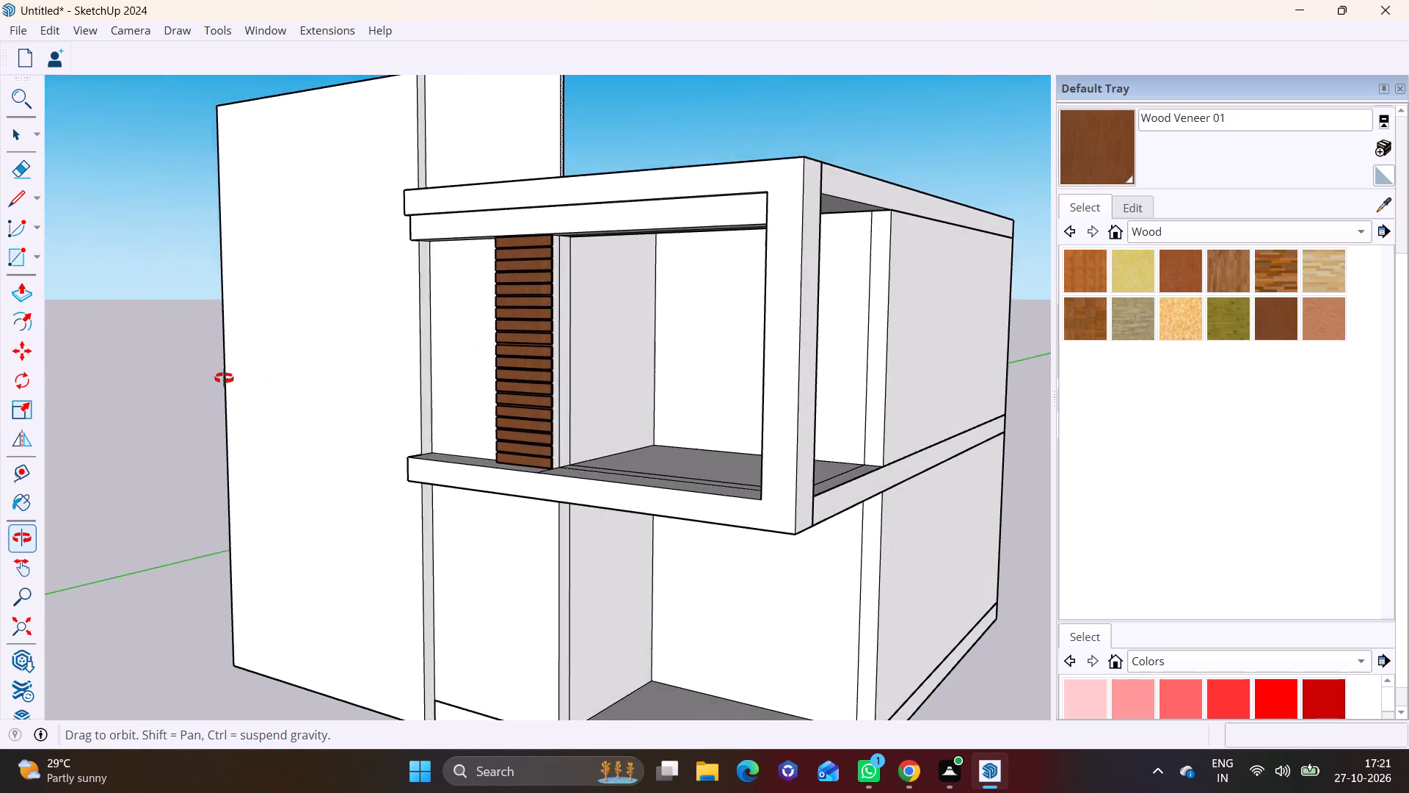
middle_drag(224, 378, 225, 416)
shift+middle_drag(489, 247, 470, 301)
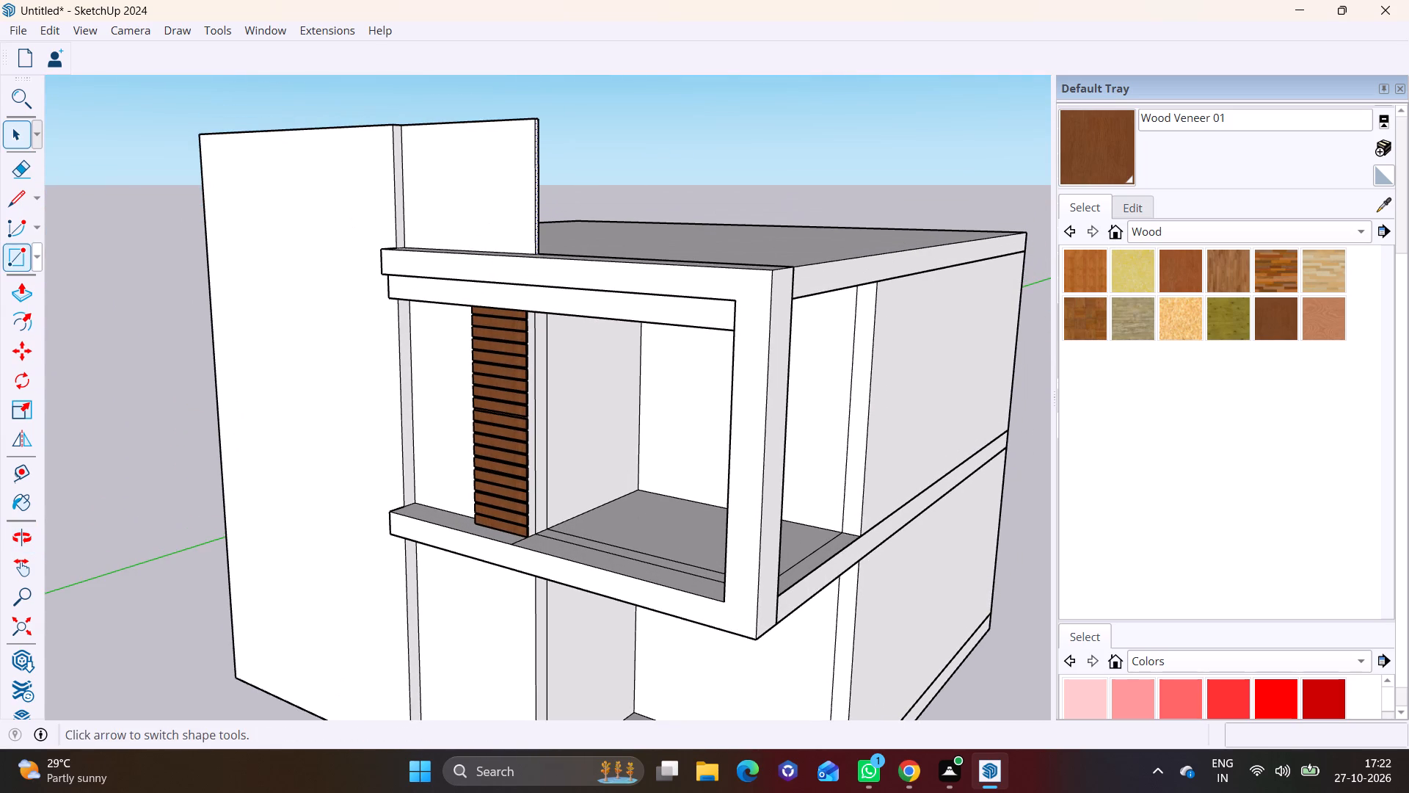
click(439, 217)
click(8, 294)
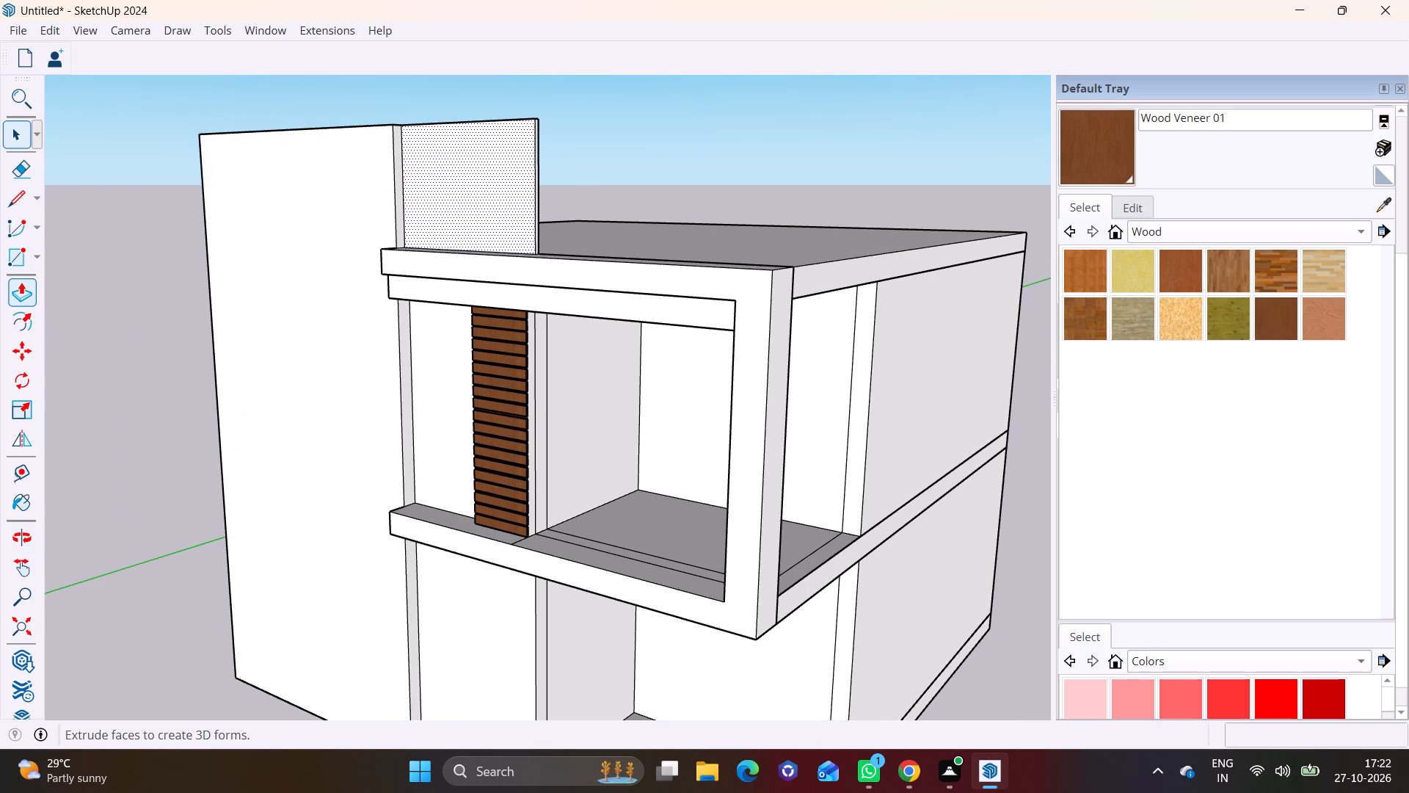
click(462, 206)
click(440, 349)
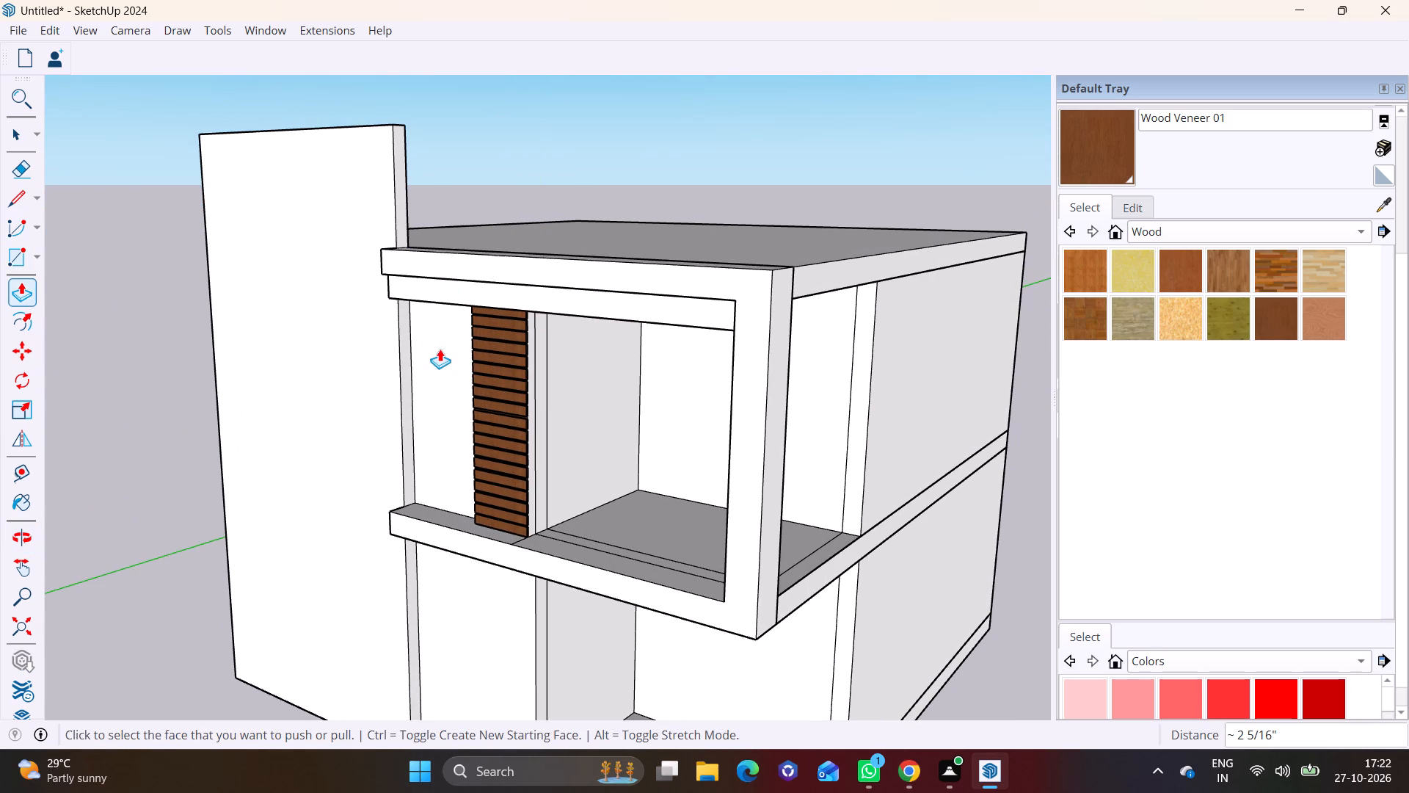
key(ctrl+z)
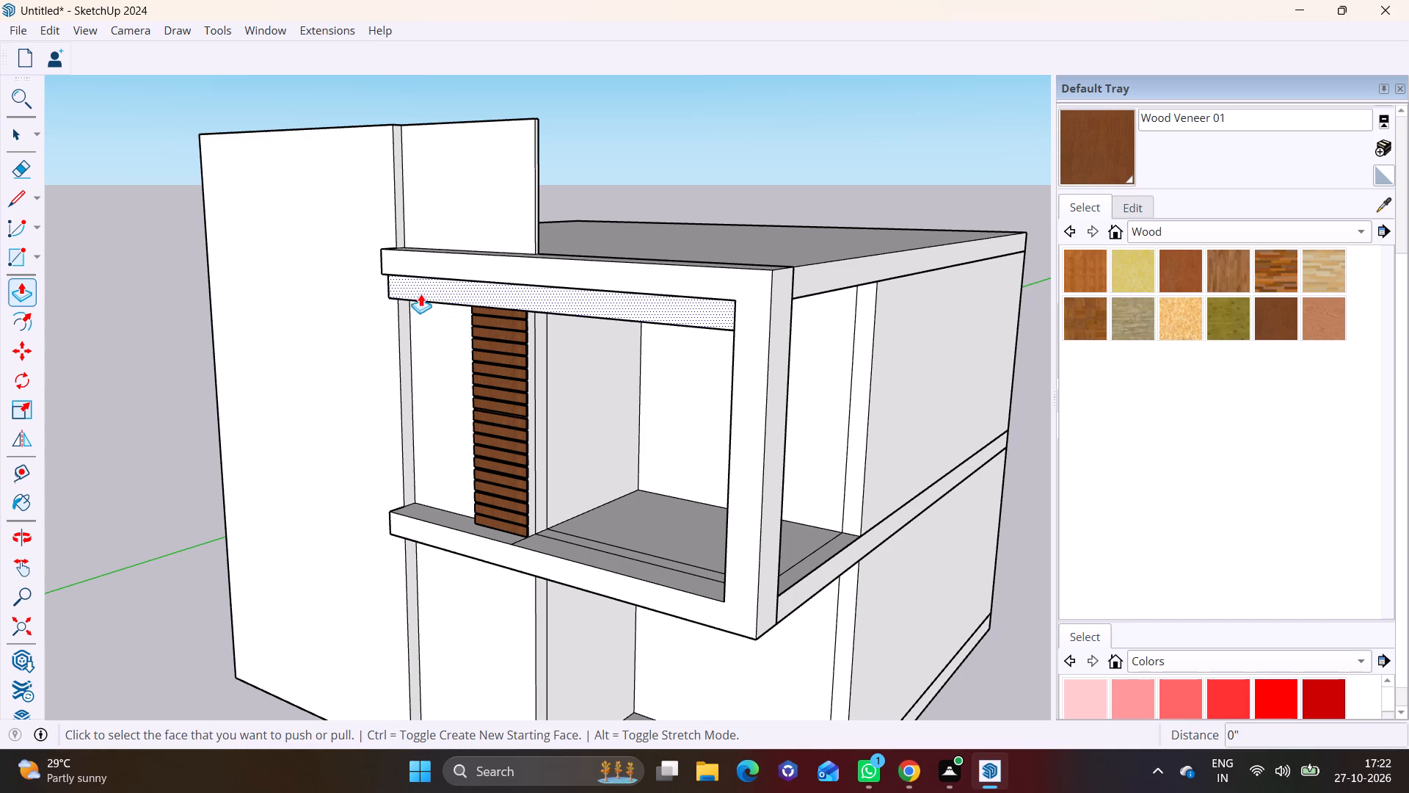
Pull the above-roof extension's front face forward until it is flush with the tall panel's front face.
key(space)
middle_drag(469, 304, 606, 242)
scroll(536, 366, up, 3)
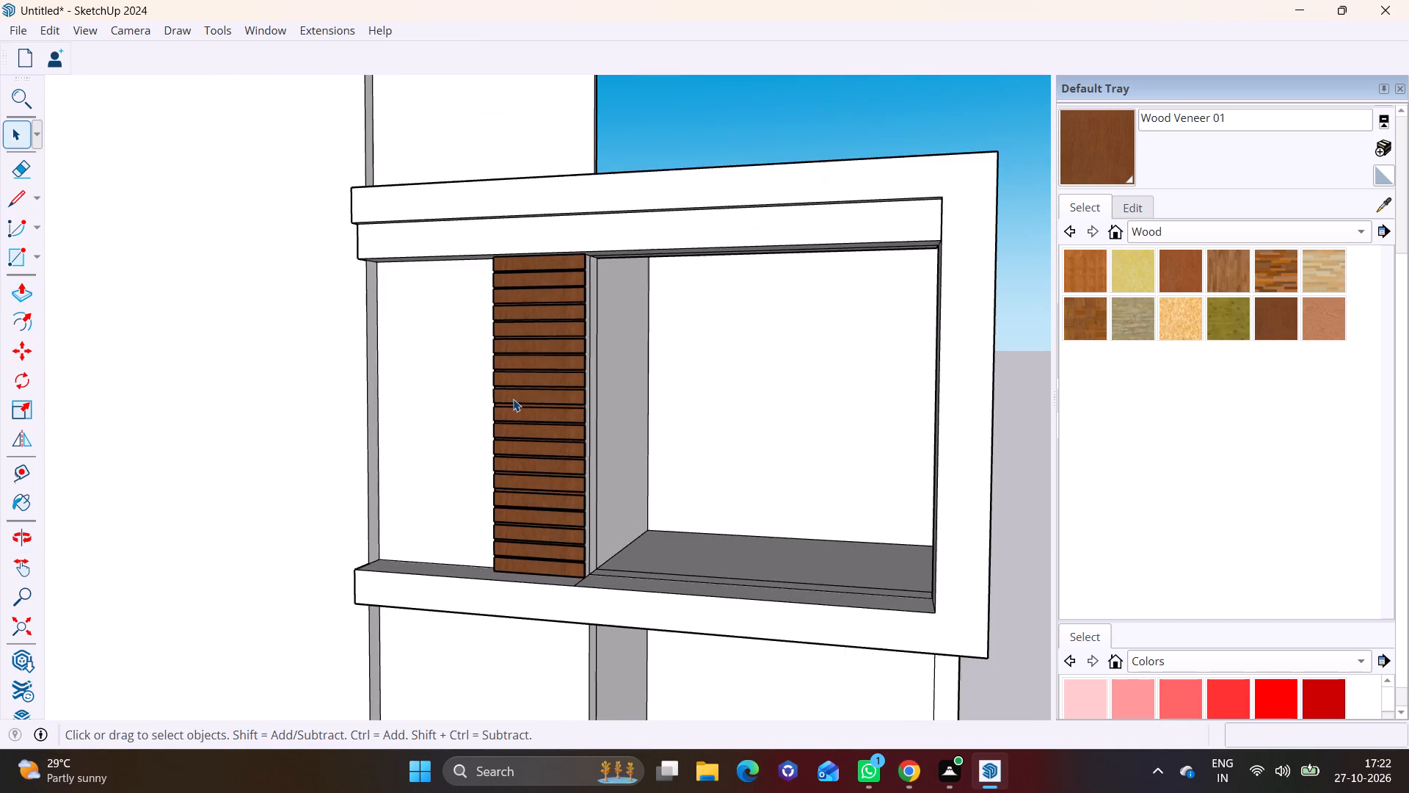
scroll(525, 394, up, 1)
shift+middle_drag(520, 392, 526, 298)
middle_drag(540, 364, 589, 359)
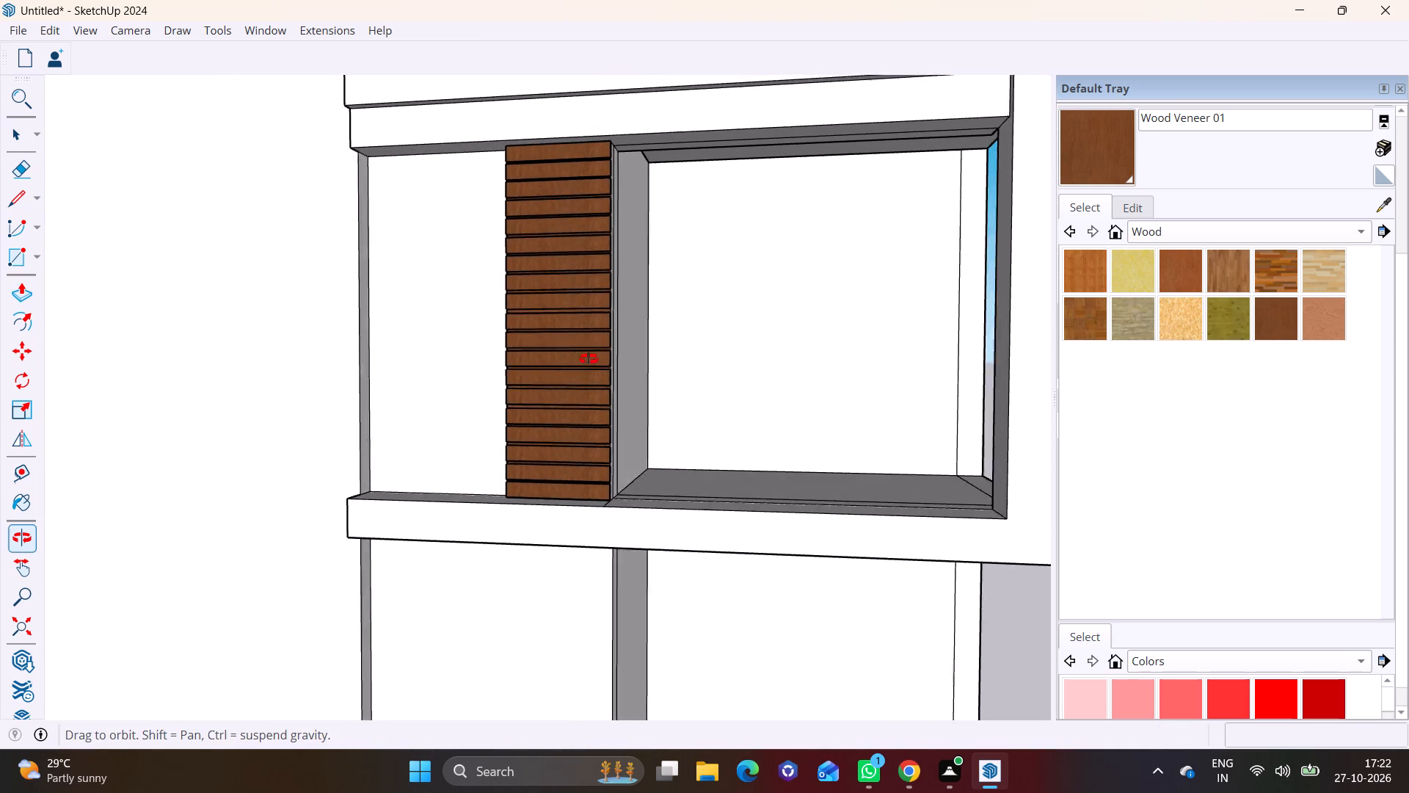
middle_drag(589, 359, 680, 351)
scroll(425, 368, down, 11)
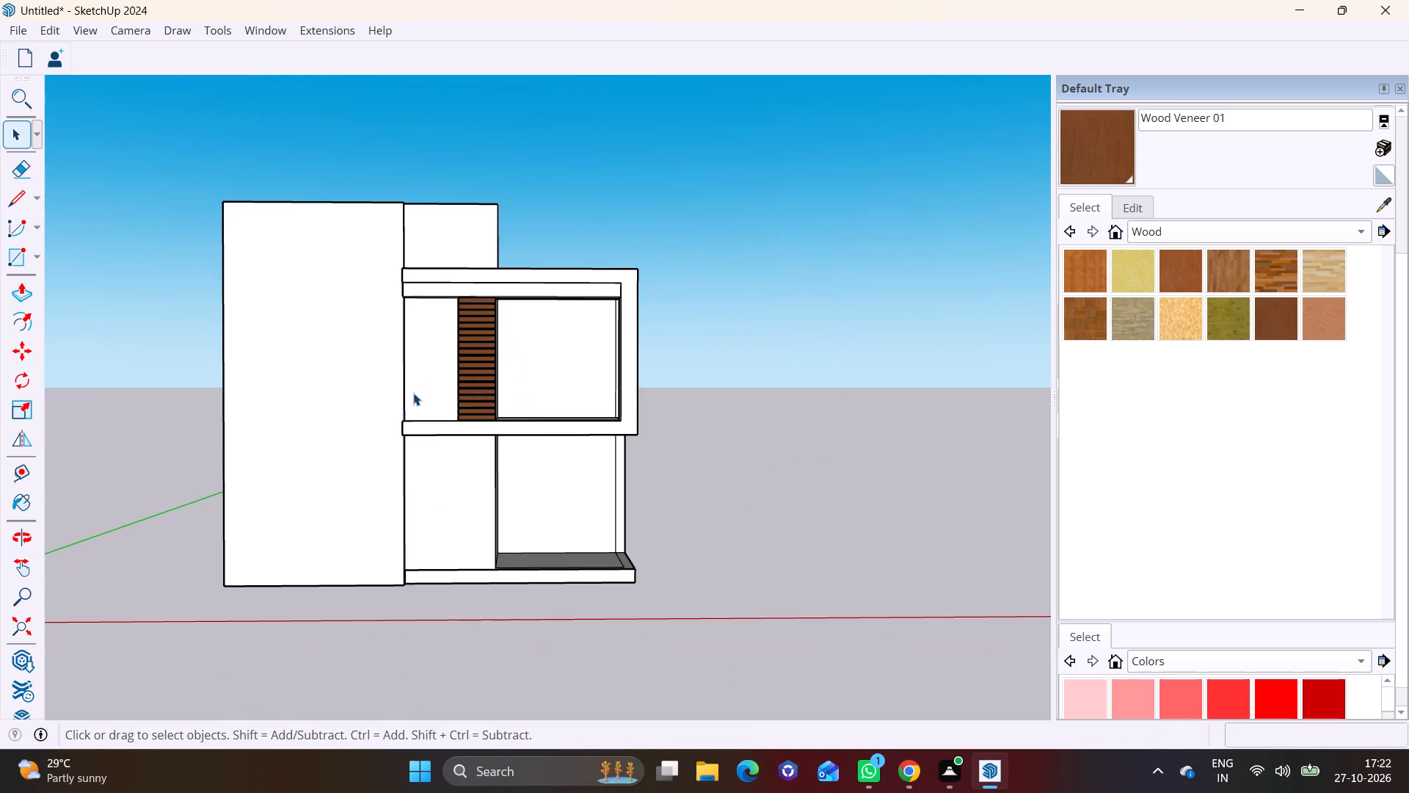
scroll(433, 192, up, 4)
middle_drag(458, 194, 170, 287)
scroll(302, 236, up, 1)
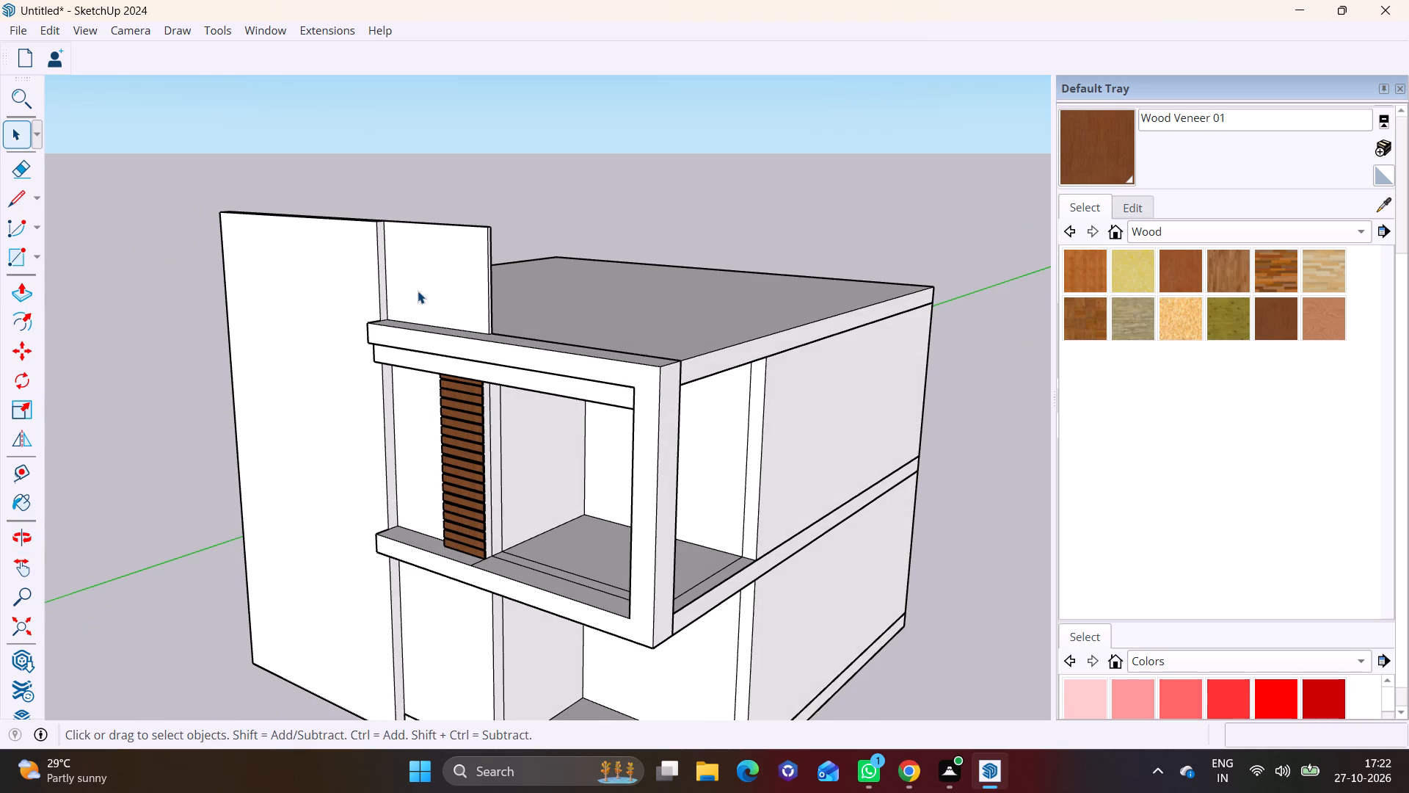
key(space)
click(418, 291)
click(19, 300)
click(424, 265)
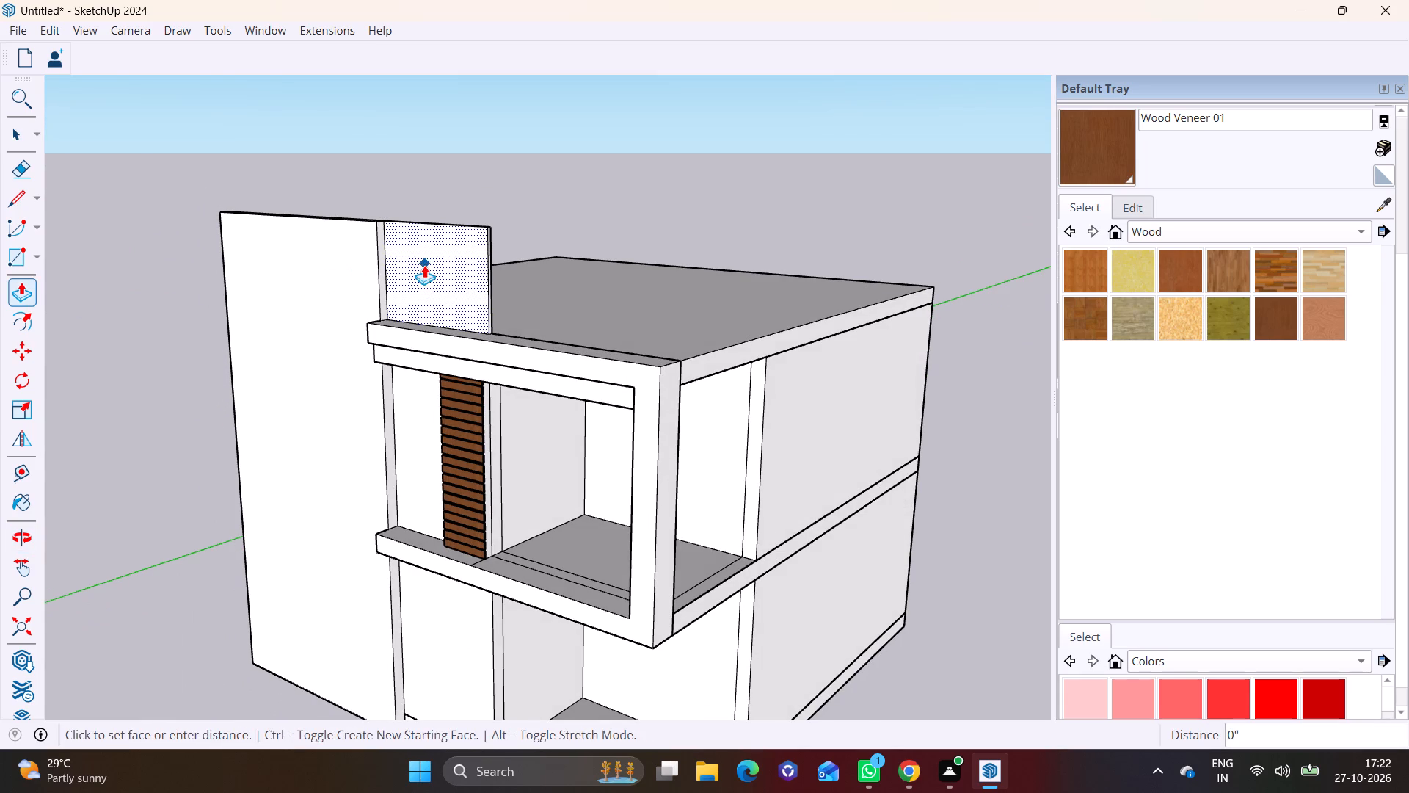
click(378, 285)
Delete the vertical seam edge between the tall panel and its above-roof extension to merge the front faces.
middle_drag(386, 358, 498, 275)
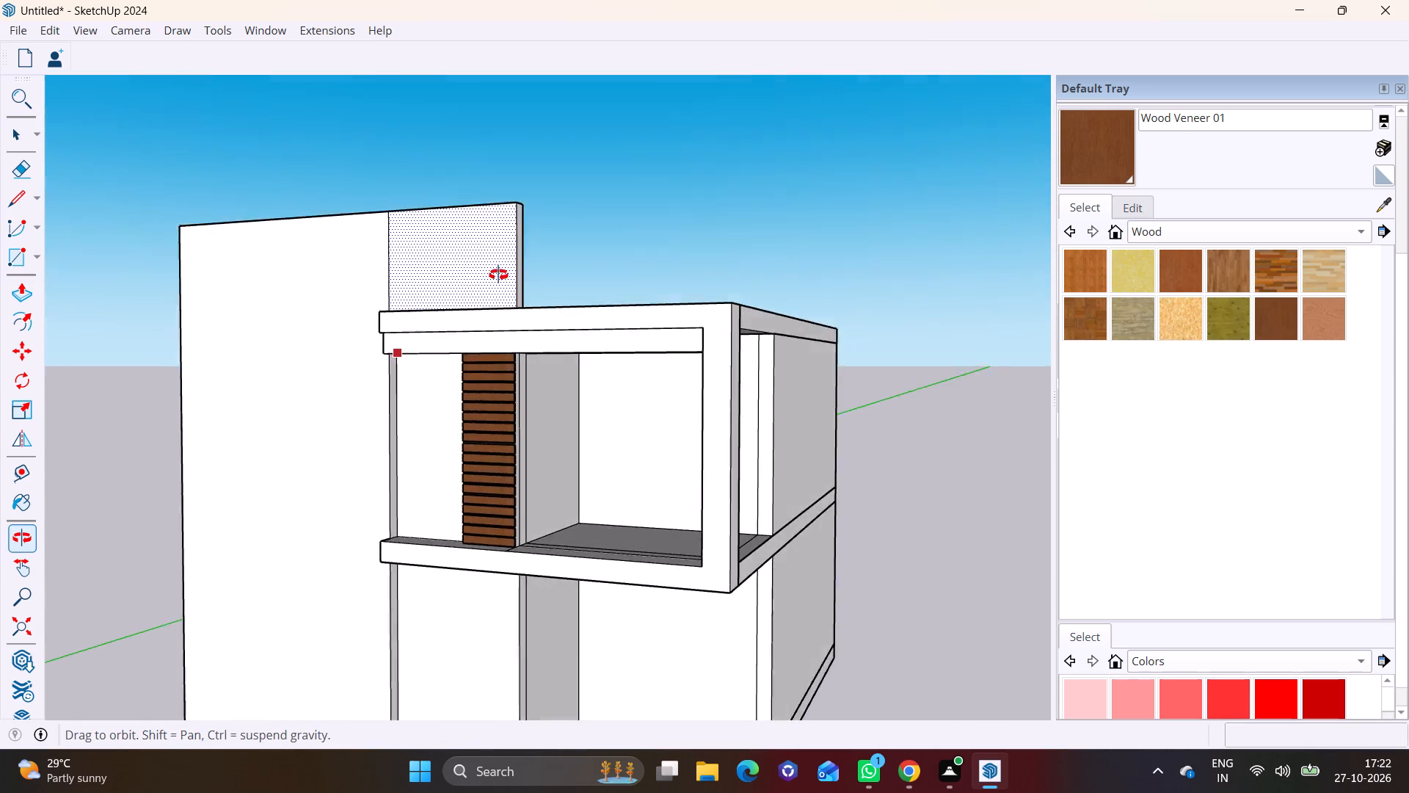
middle_drag(498, 275, 580, 292)
key(space)
click(402, 277)
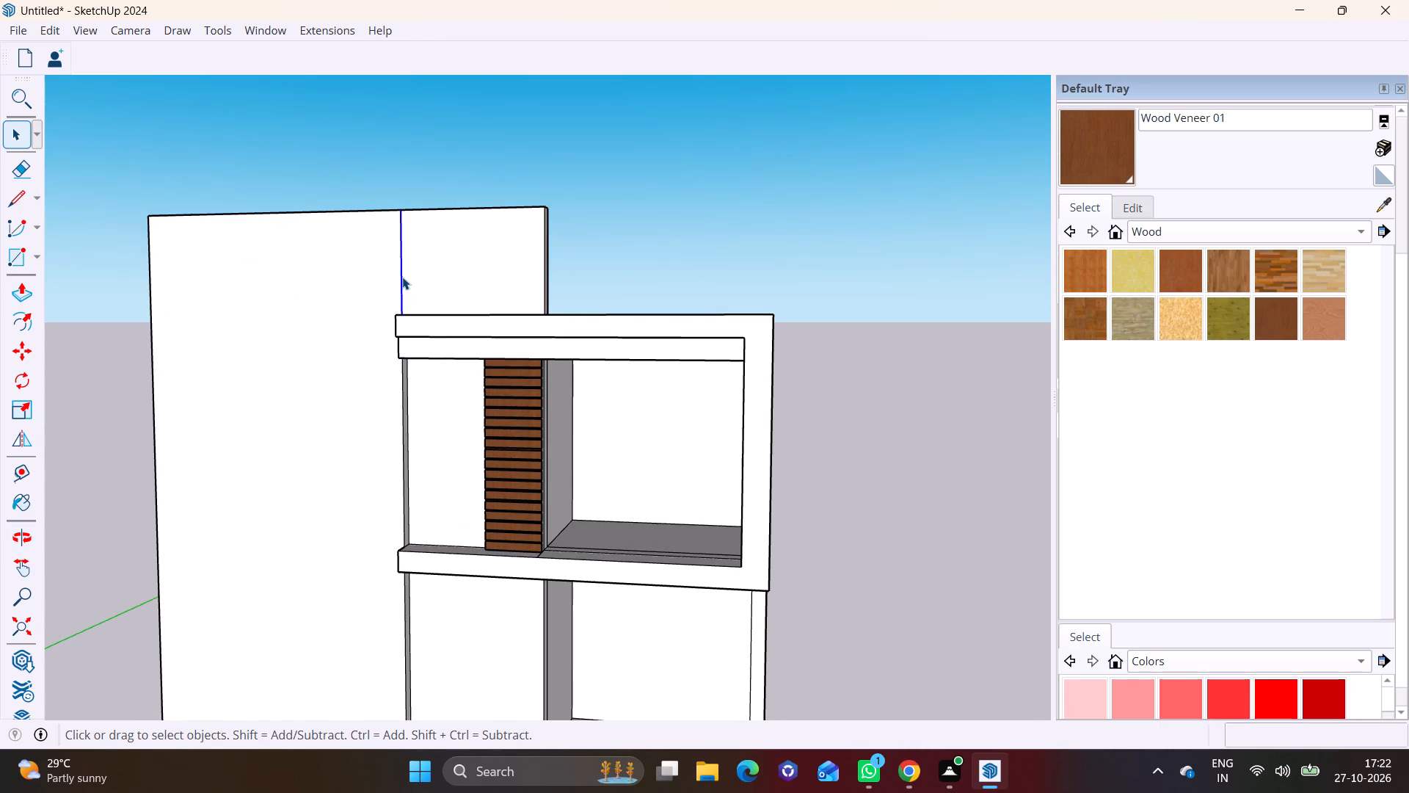
key(Delete)
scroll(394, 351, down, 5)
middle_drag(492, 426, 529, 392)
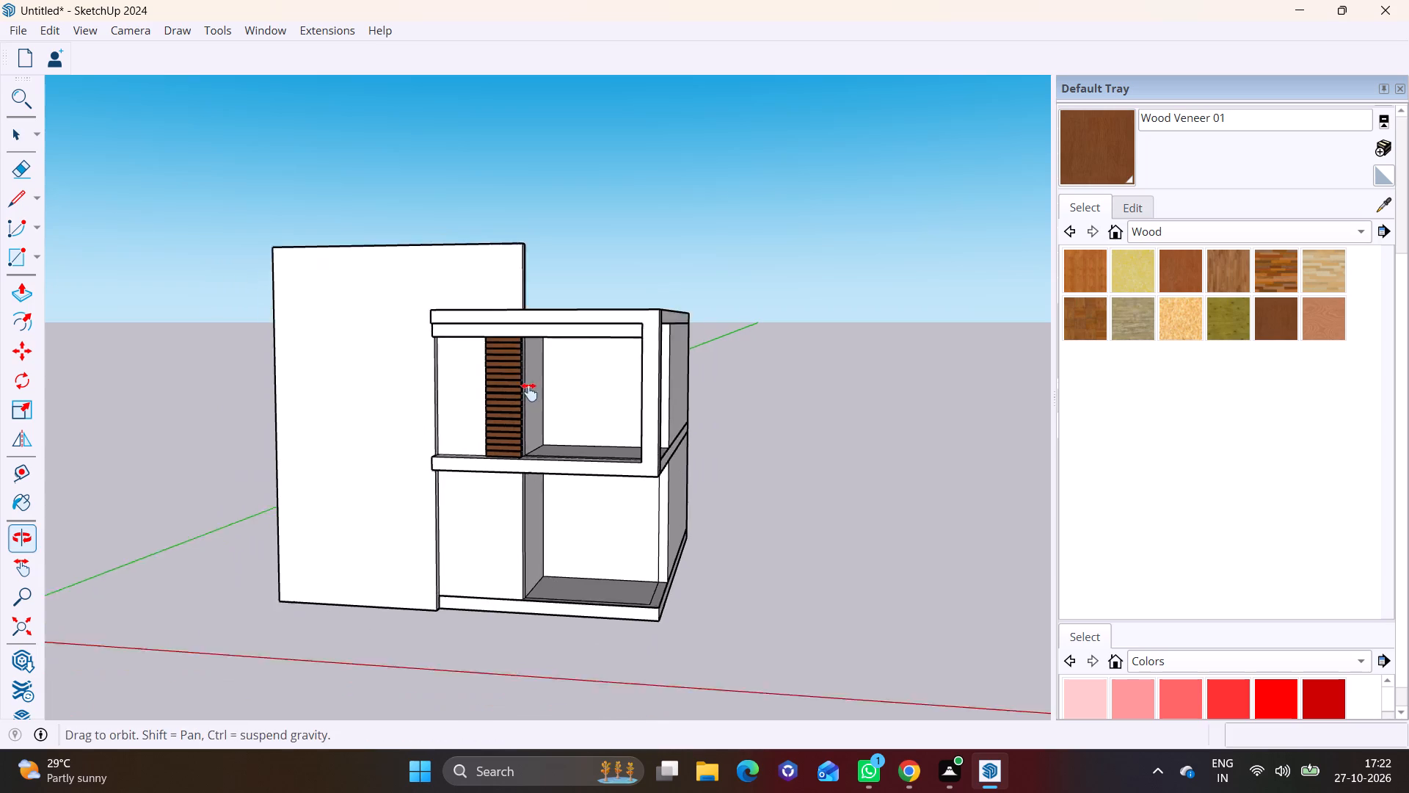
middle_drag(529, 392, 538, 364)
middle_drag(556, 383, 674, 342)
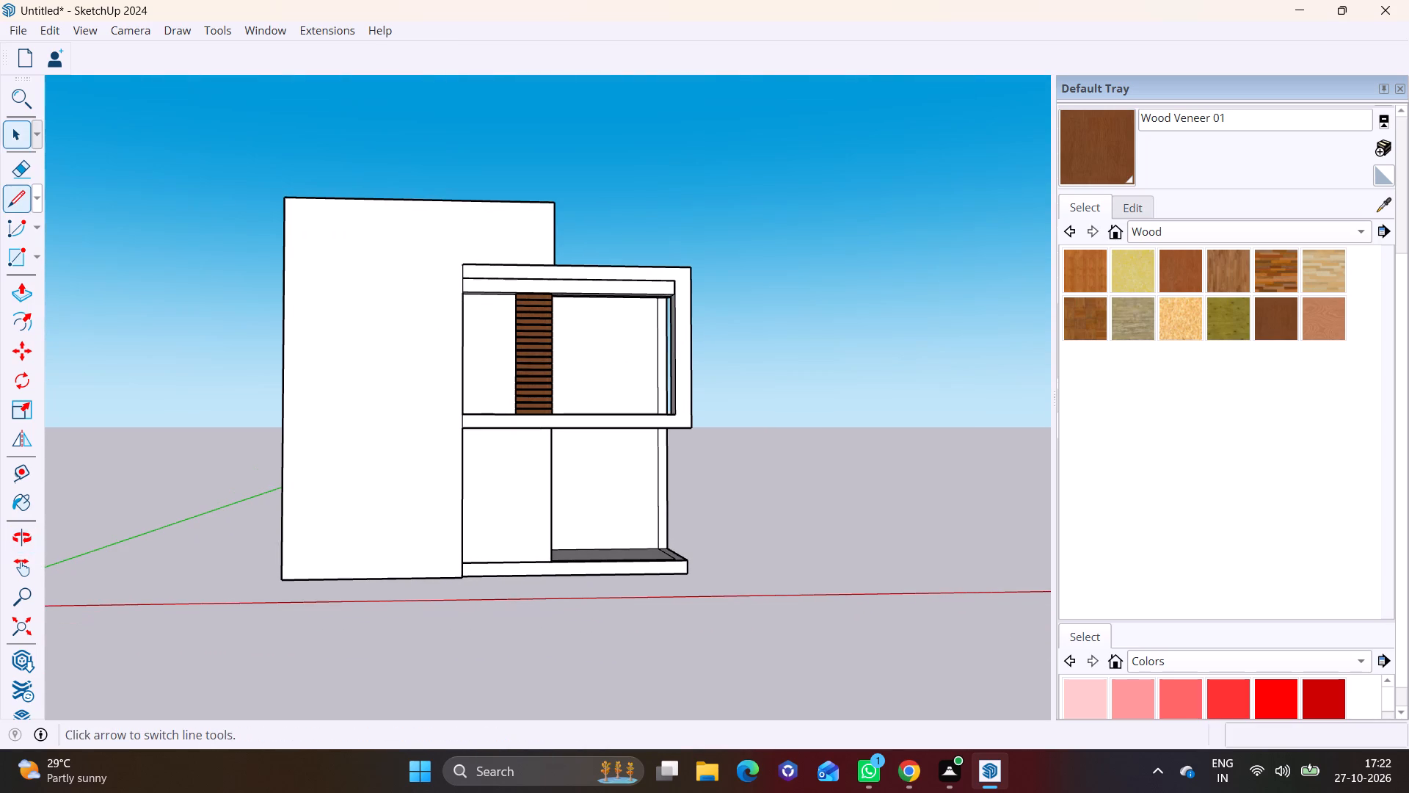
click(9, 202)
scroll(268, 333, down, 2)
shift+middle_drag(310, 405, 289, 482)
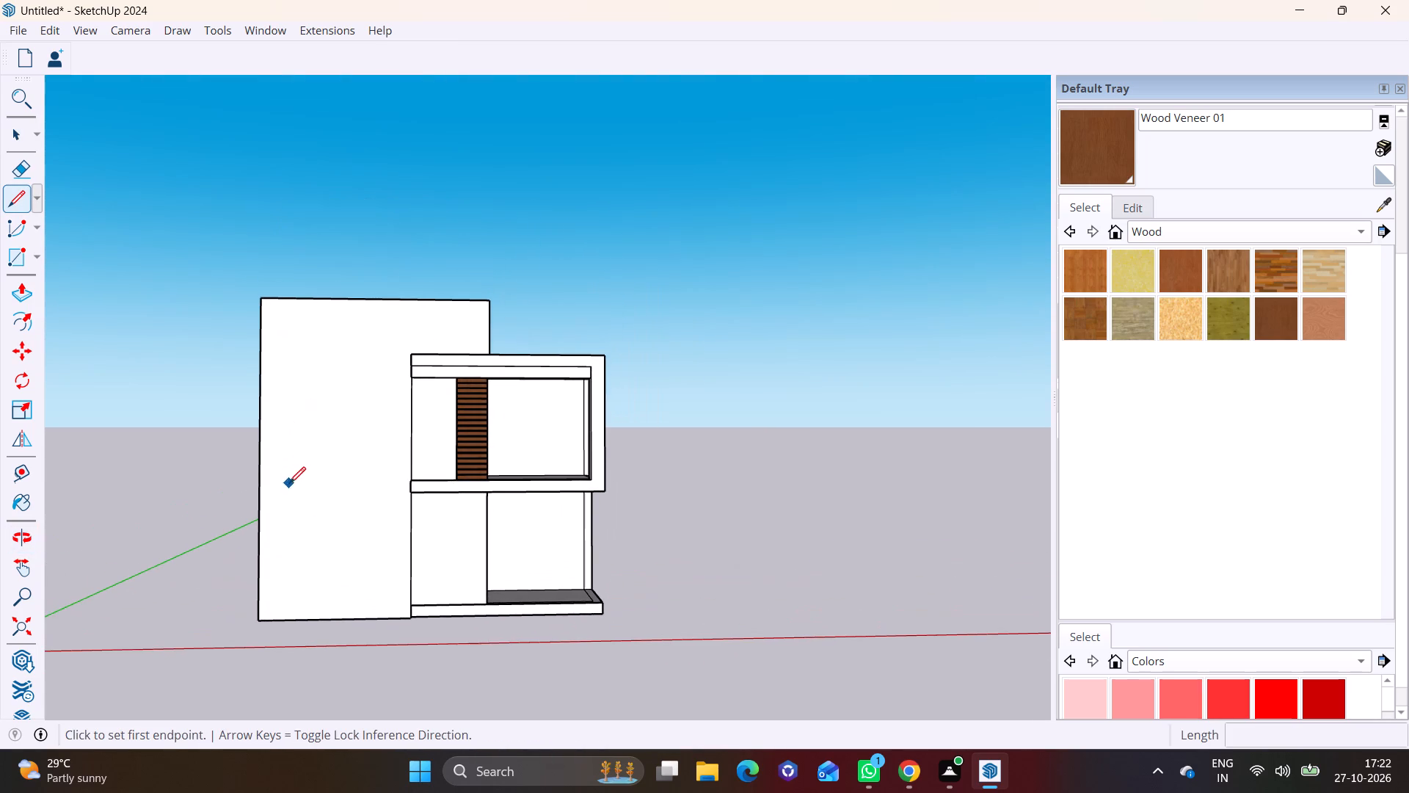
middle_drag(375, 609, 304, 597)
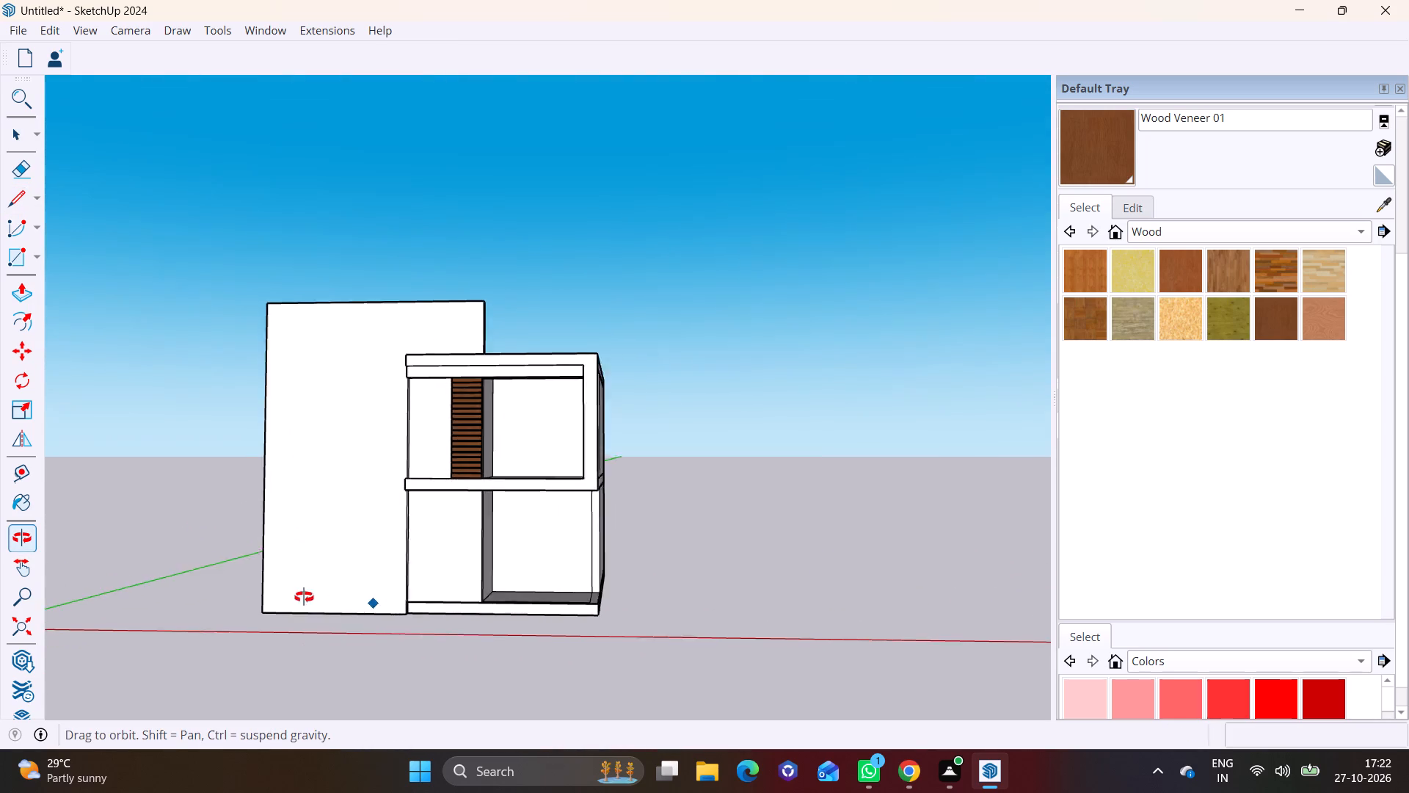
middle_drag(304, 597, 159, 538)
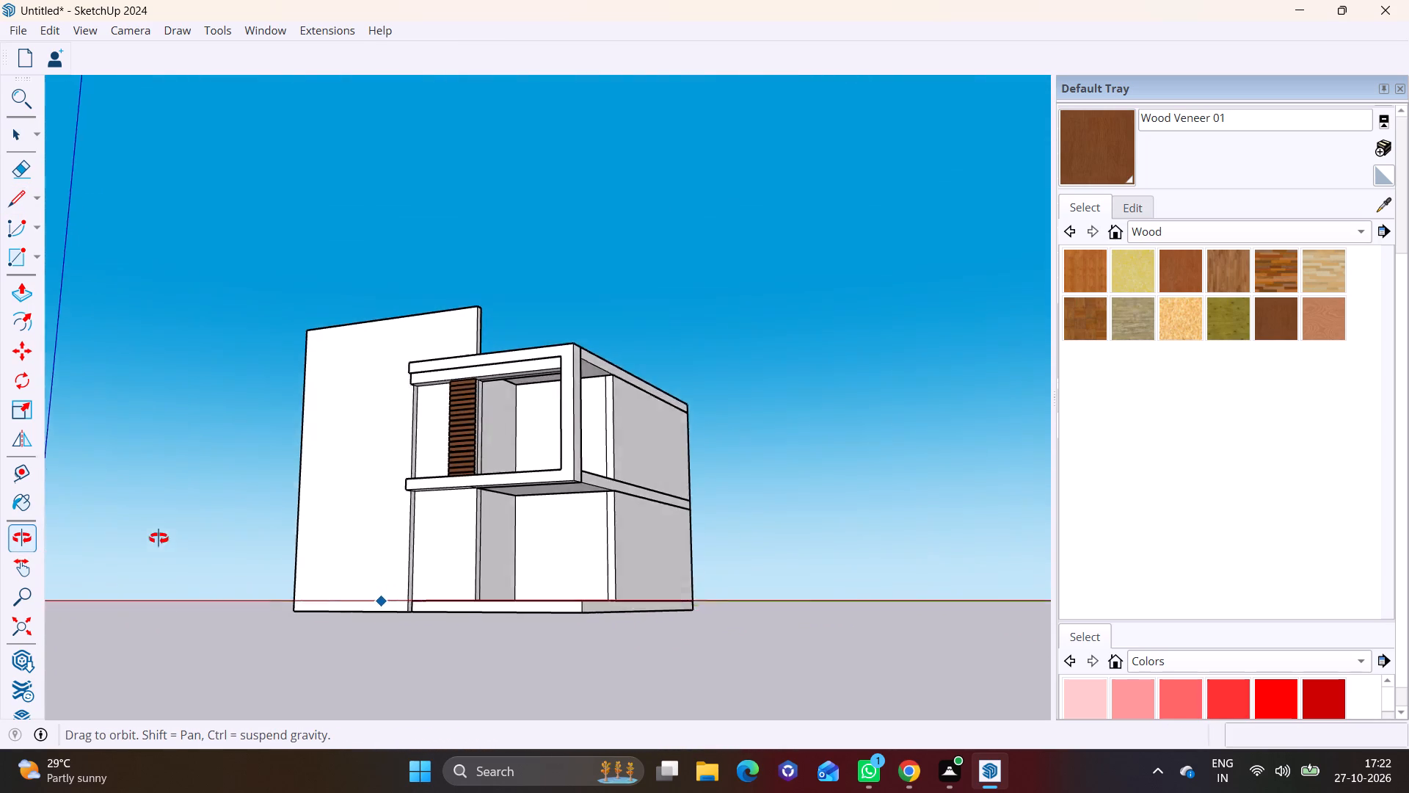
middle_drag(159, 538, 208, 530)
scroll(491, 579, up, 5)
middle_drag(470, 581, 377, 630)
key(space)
Push/Pull the ground-floor wall face beside the tall panel forward about 8" until it is flush with the panel's front face.
click(406, 555)
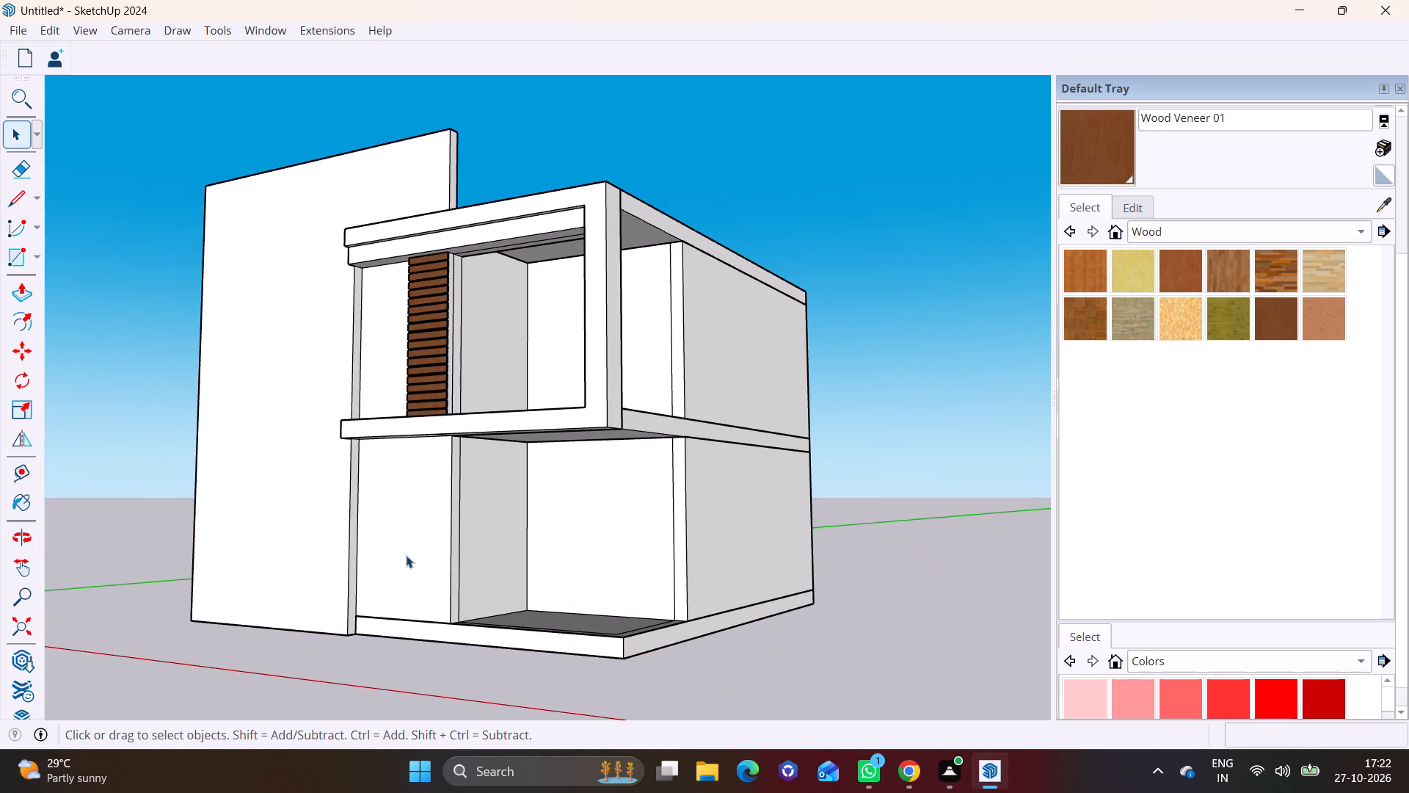
click(26, 294)
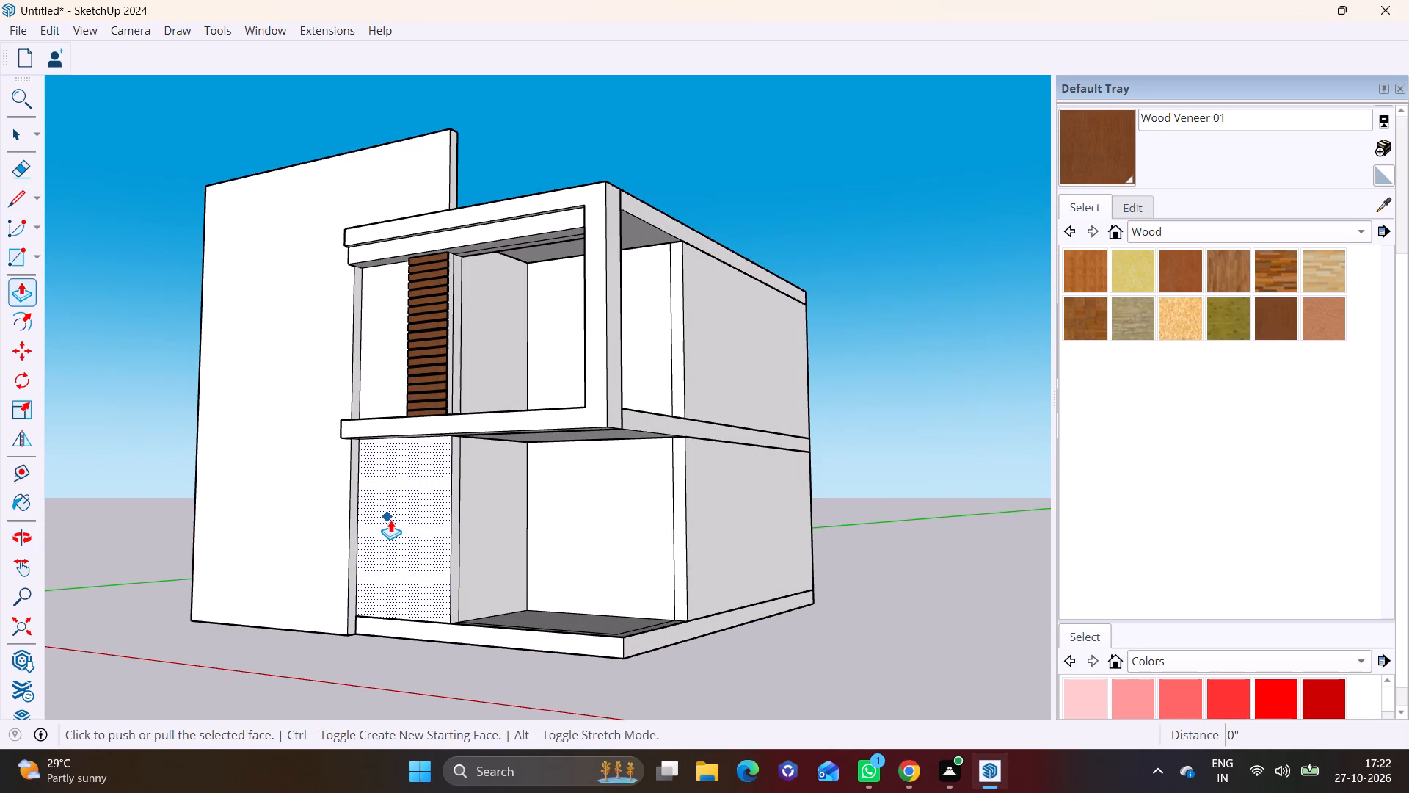
click(393, 522)
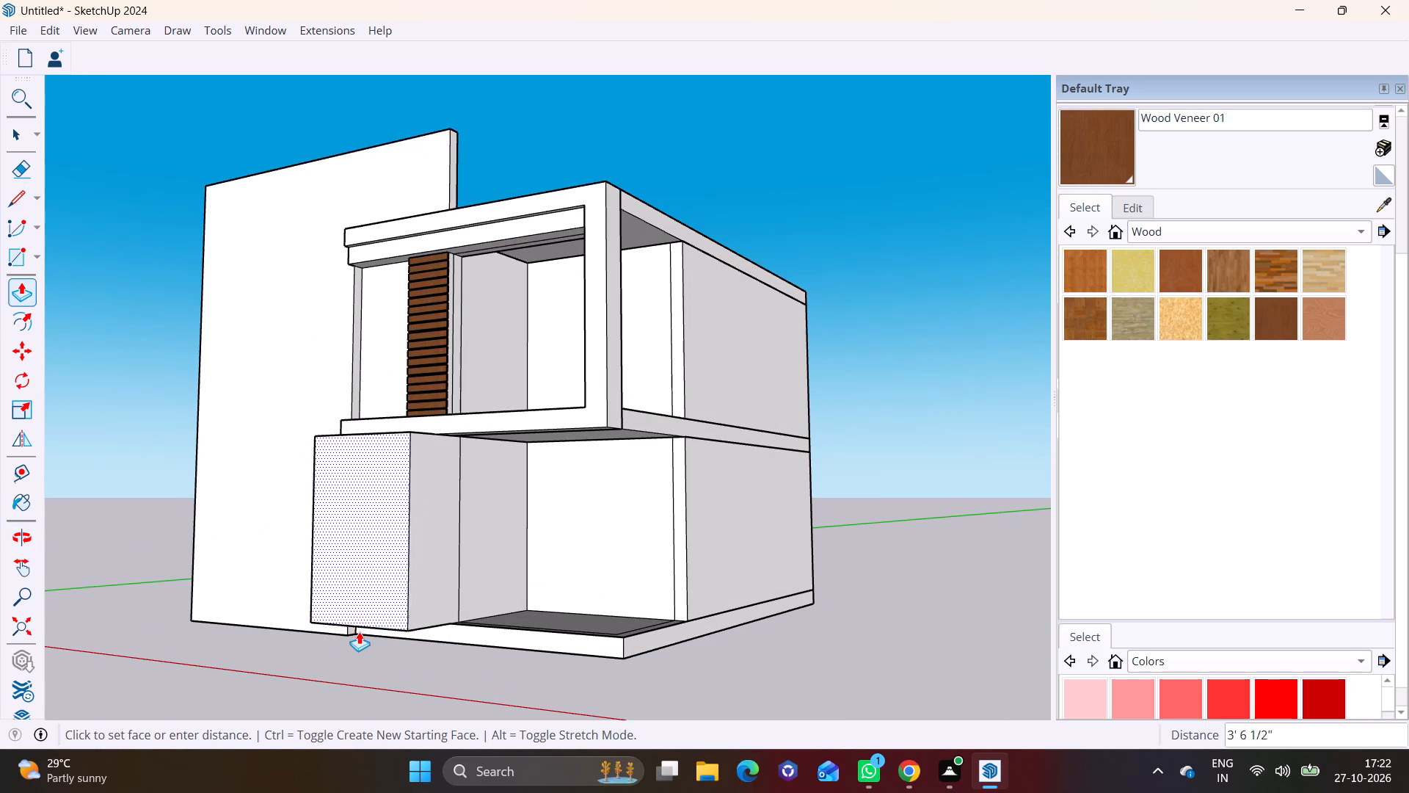
middle_drag(339, 594, 465, 579)
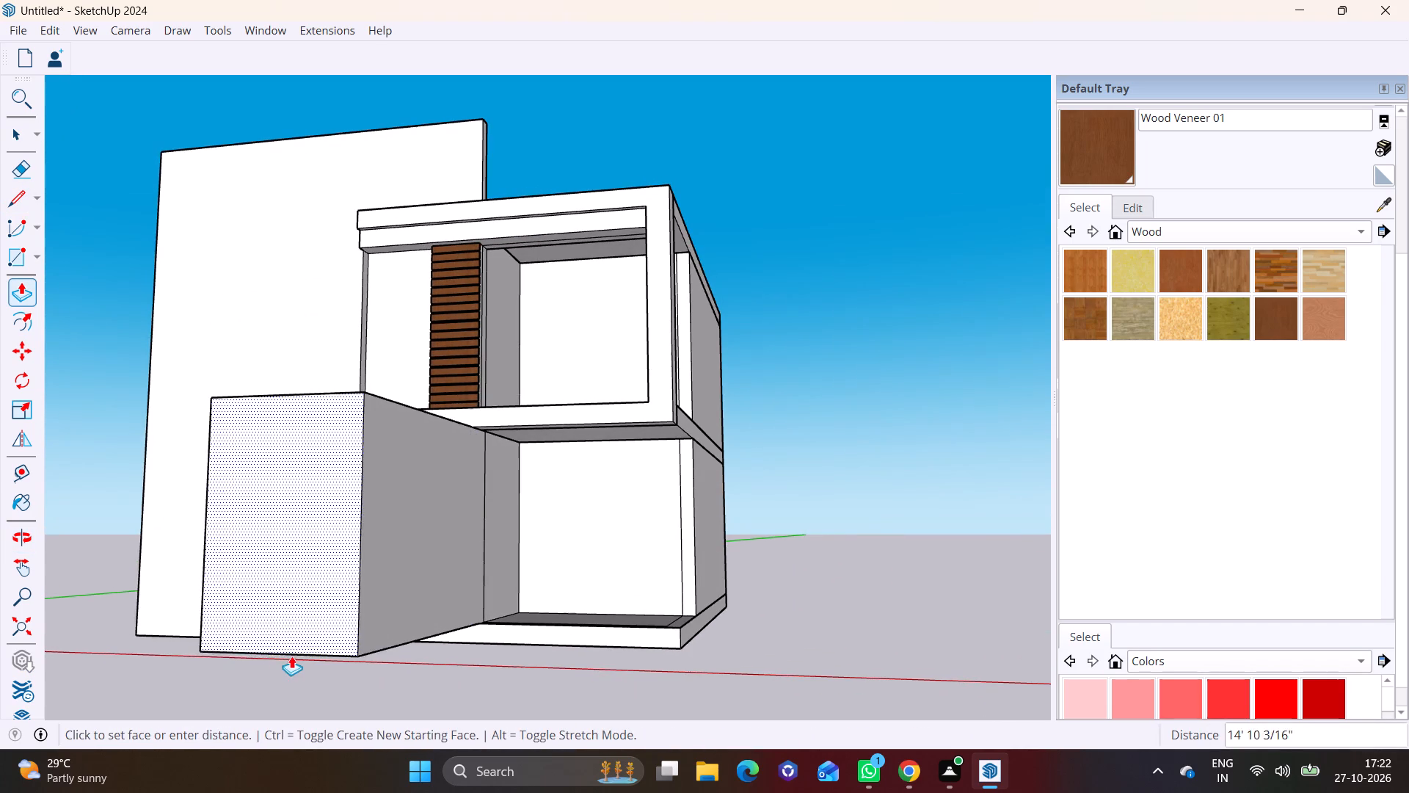
click(163, 194)
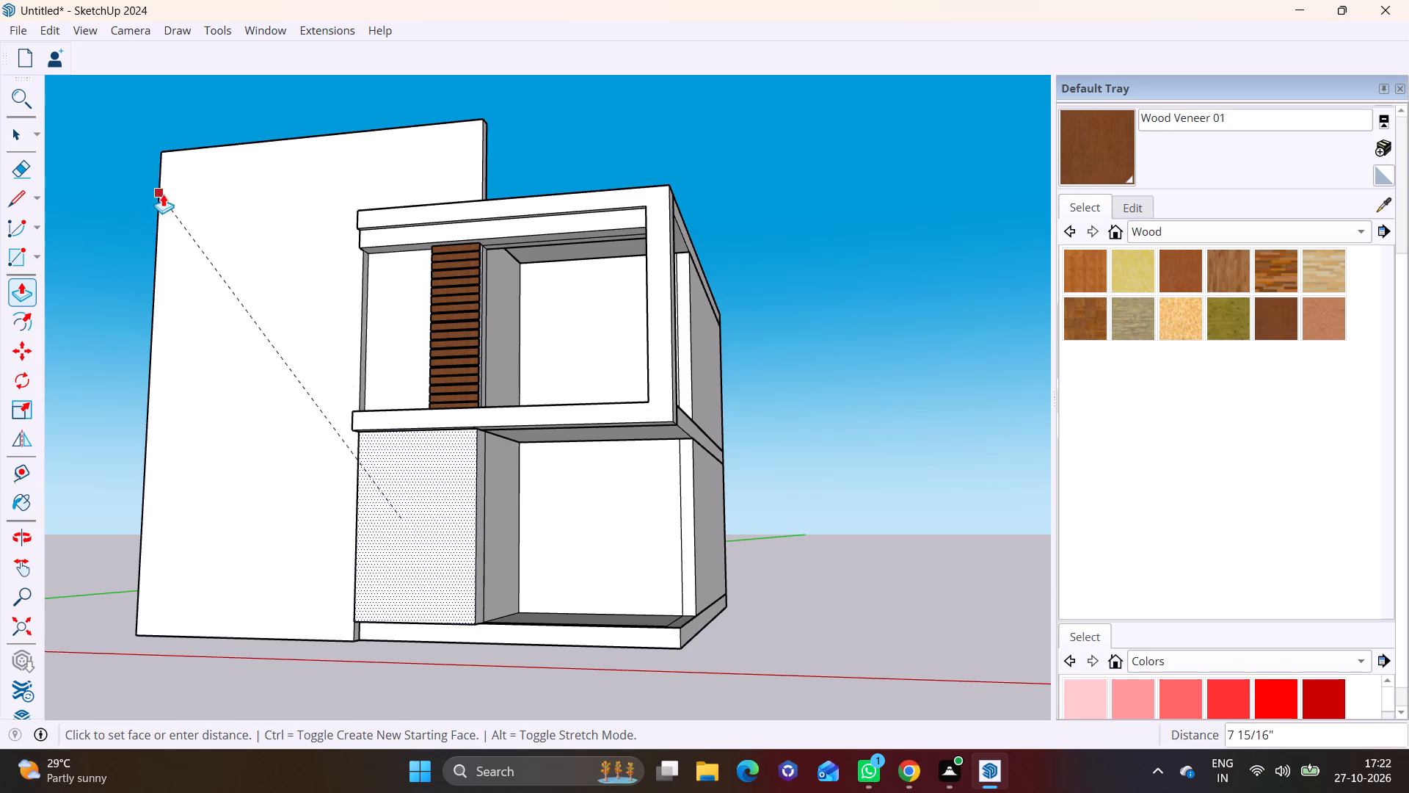
Push/Pull the upper-floor wall face between the tall panel and the wood slats forward about 8", flush with the panel's front face.
middle_drag(381, 570, 379, 601)
scroll(408, 396, up, 4)
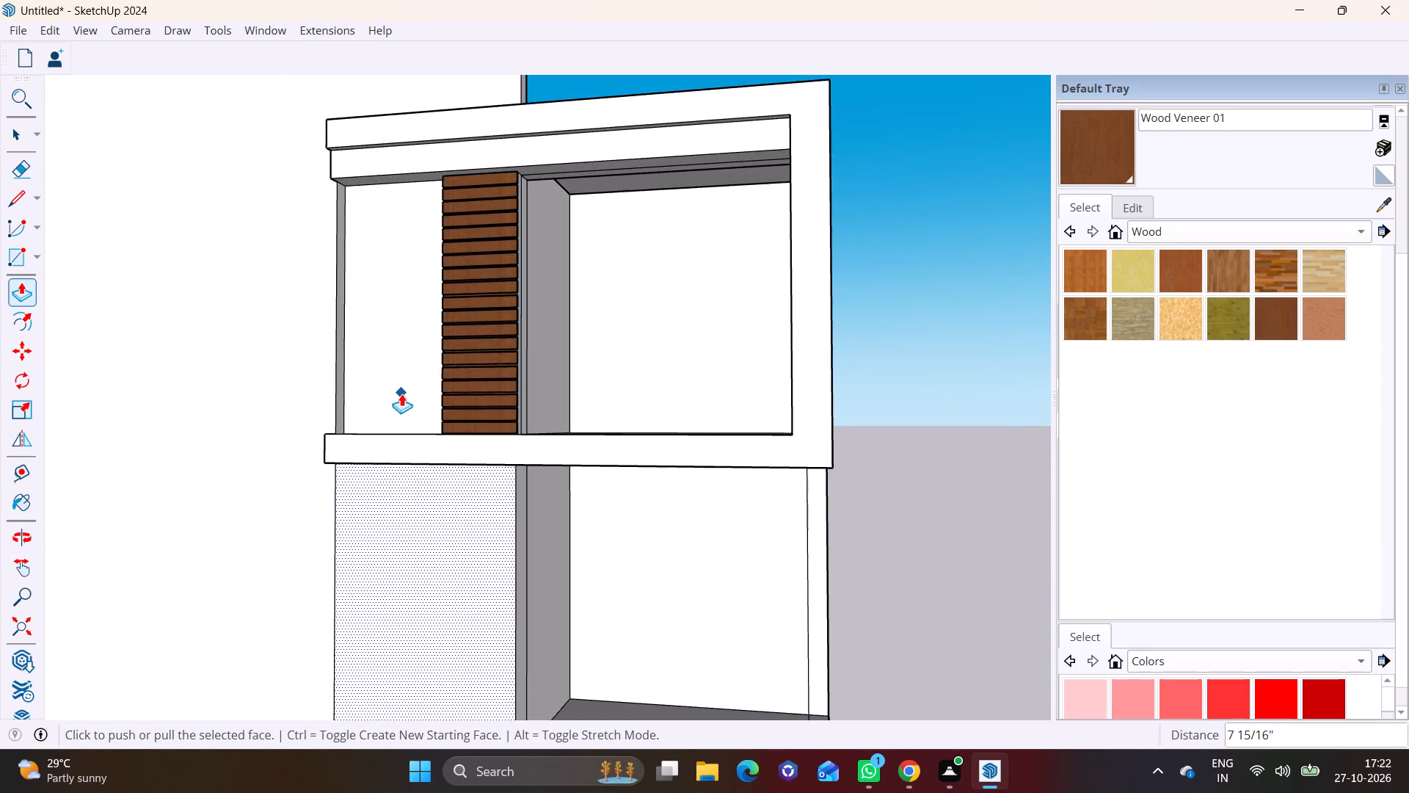
middle_drag(394, 398, 367, 458)
shift+middle_drag(392, 395, 357, 523)
click(354, 468)
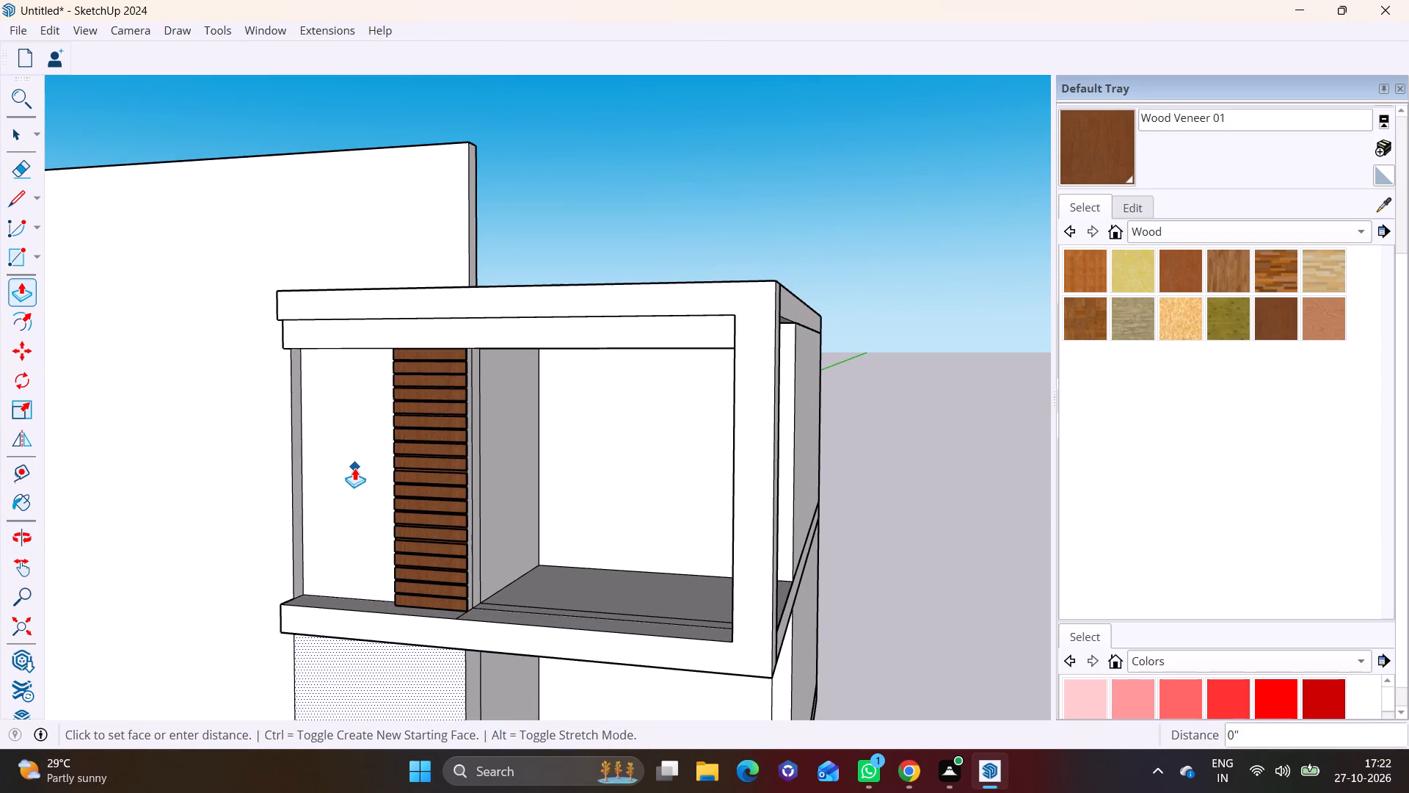
key(space)
click(352, 468)
drag(17, 292, 24, 292)
click(327, 432)
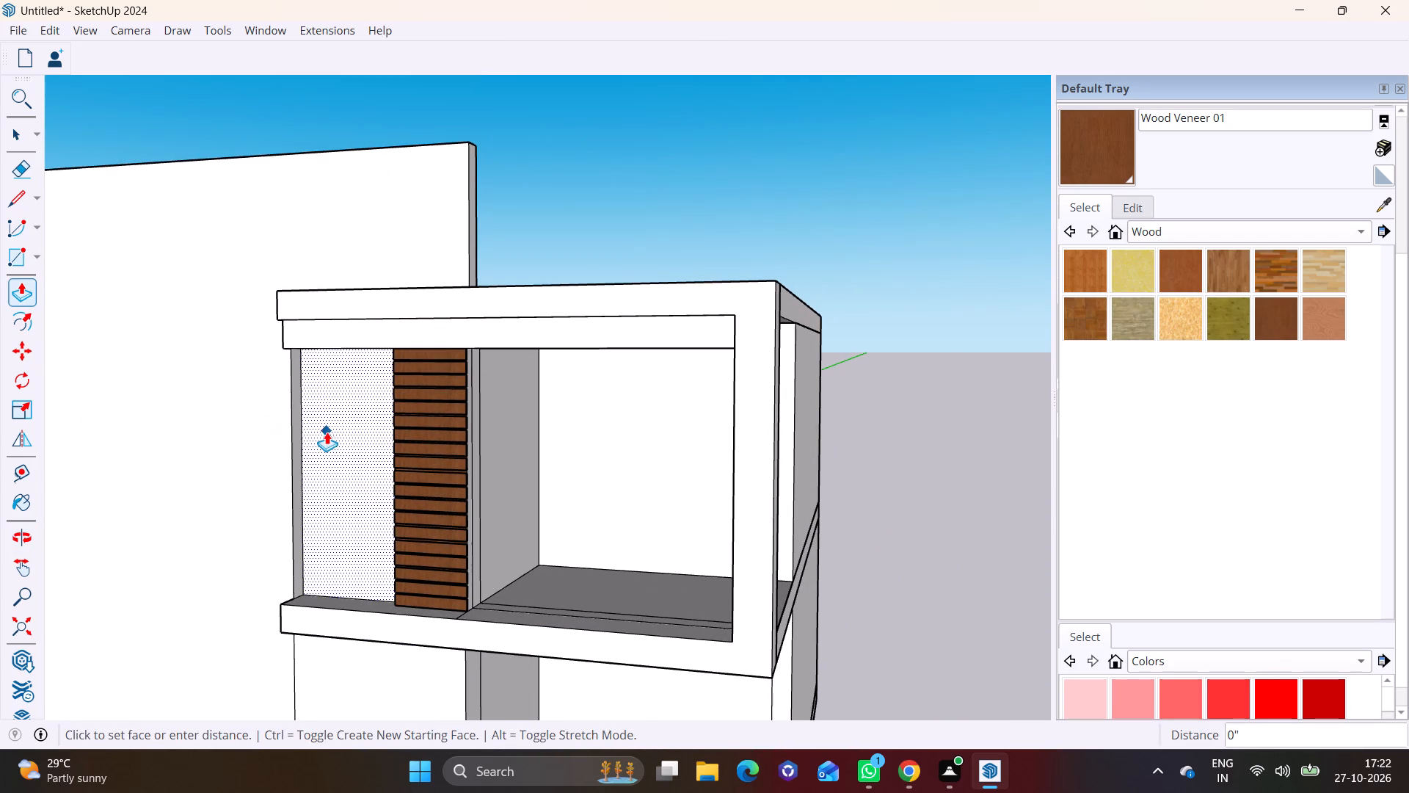
click(293, 399)
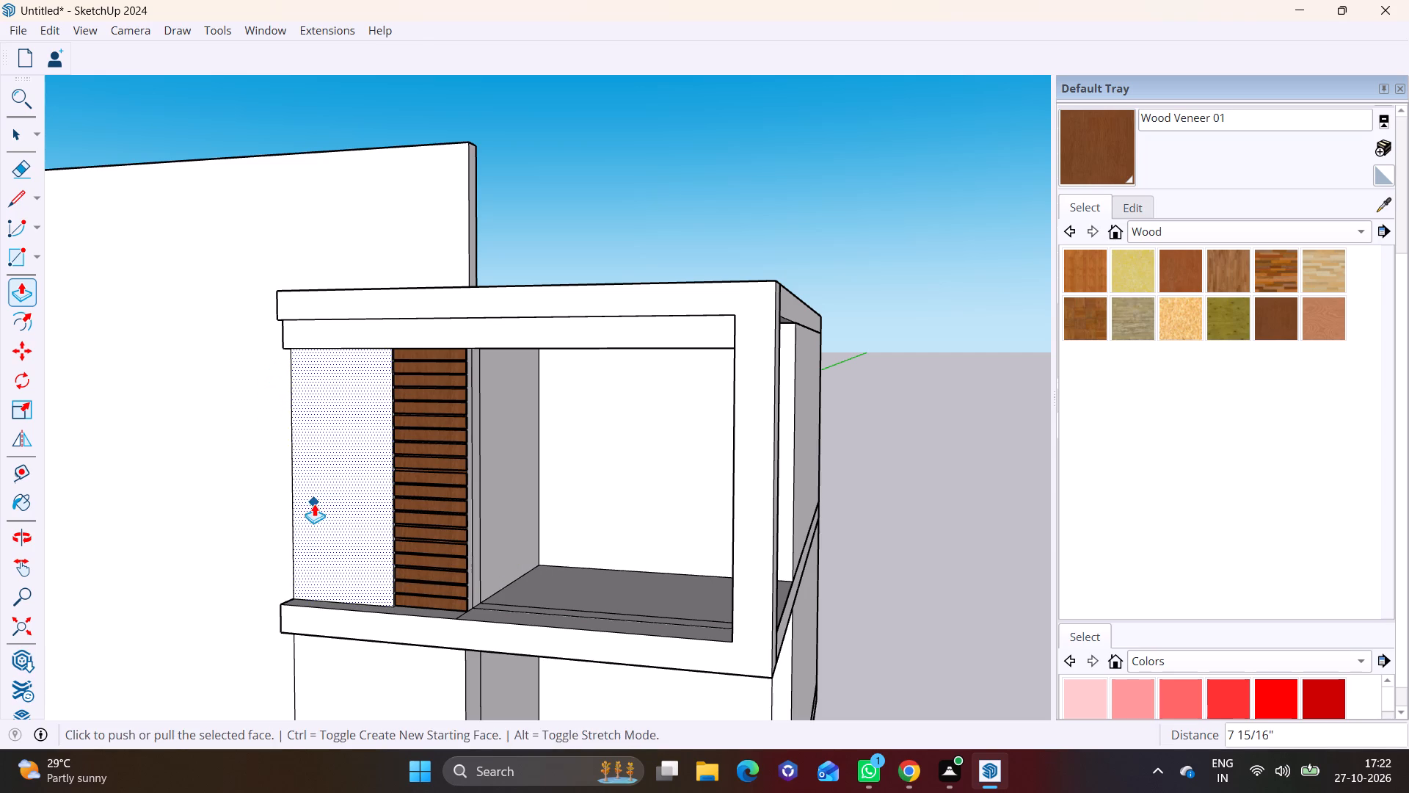
middle_drag(299, 500, 376, 489)
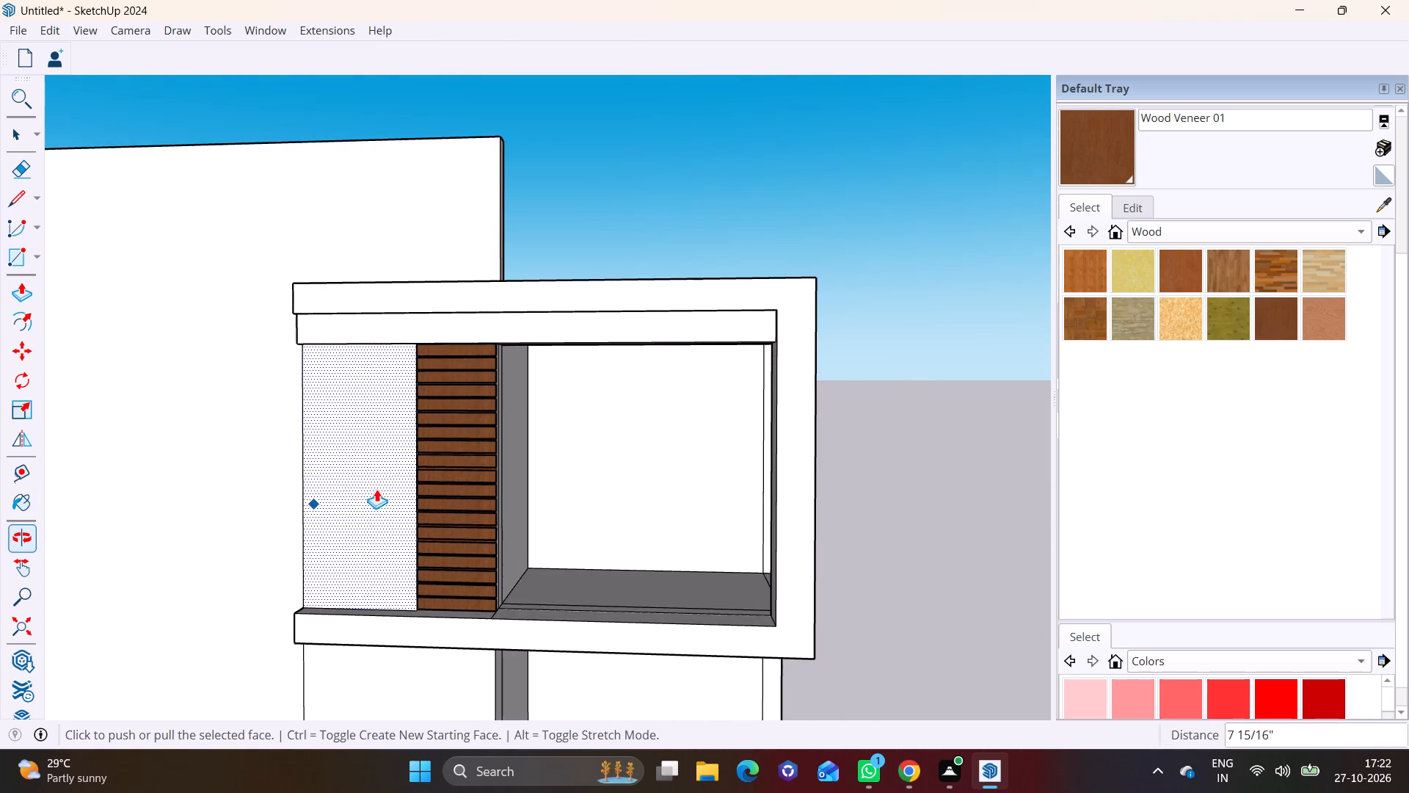
scroll(371, 489, down, 3)
key(space)
click(770, 417)
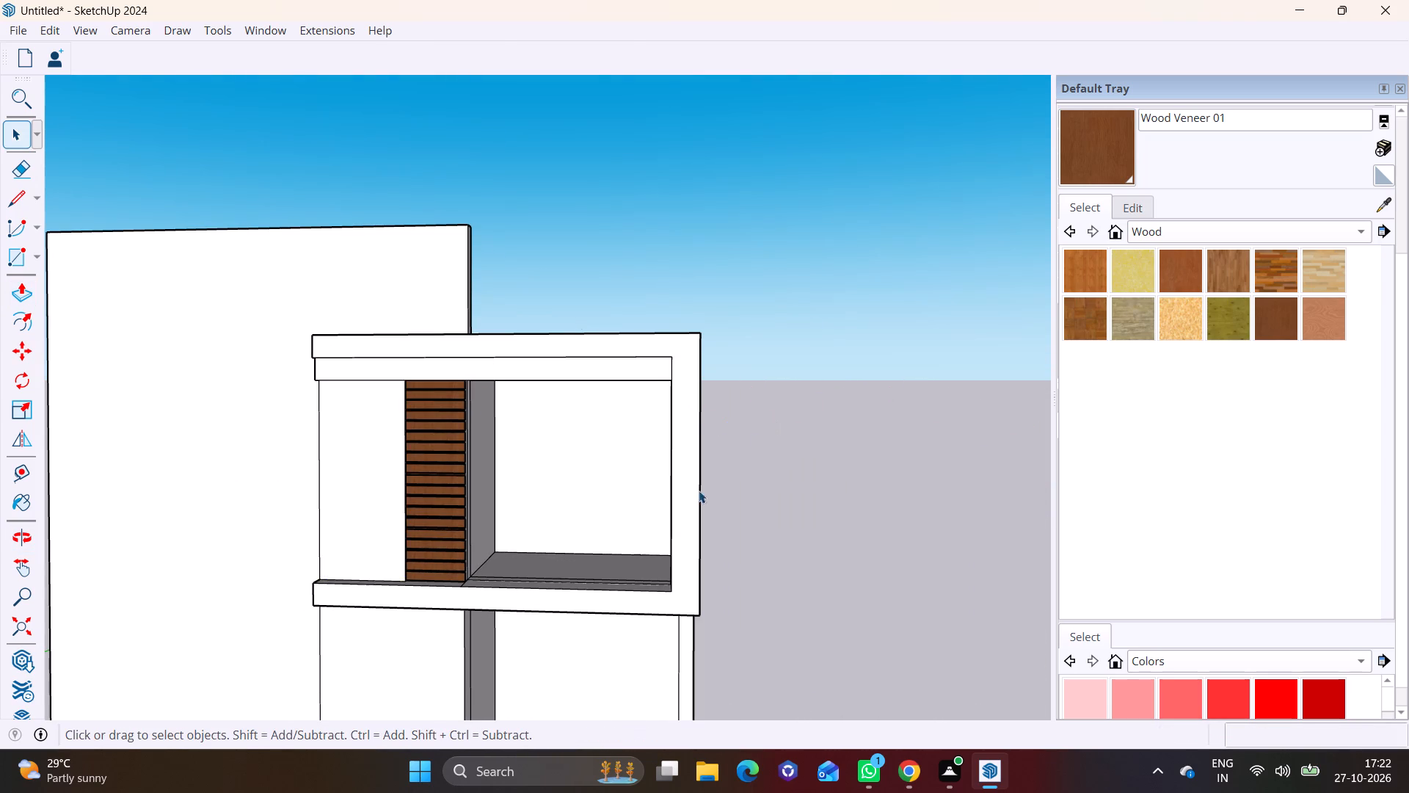
Open the base slab for editing and Push/Pull its front face forward about 8" until it is flush with the tall panel.
scroll(610, 543, down, 3)
shift+middle_drag(610, 544, 564, 422)
middle_drag(533, 457, 521, 452)
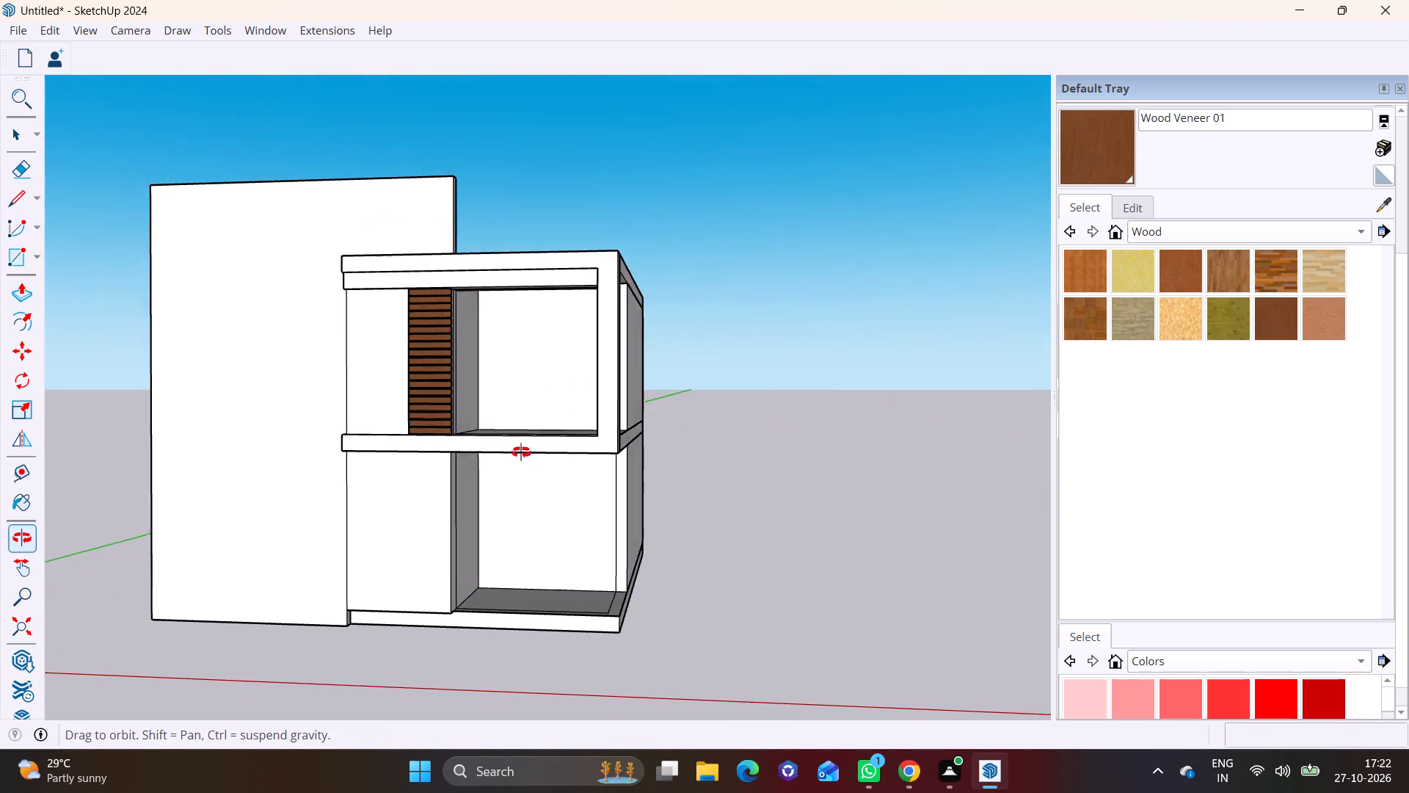
middle_drag(521, 452, 529, 438)
shift+middle_drag(521, 462, 608, 402)
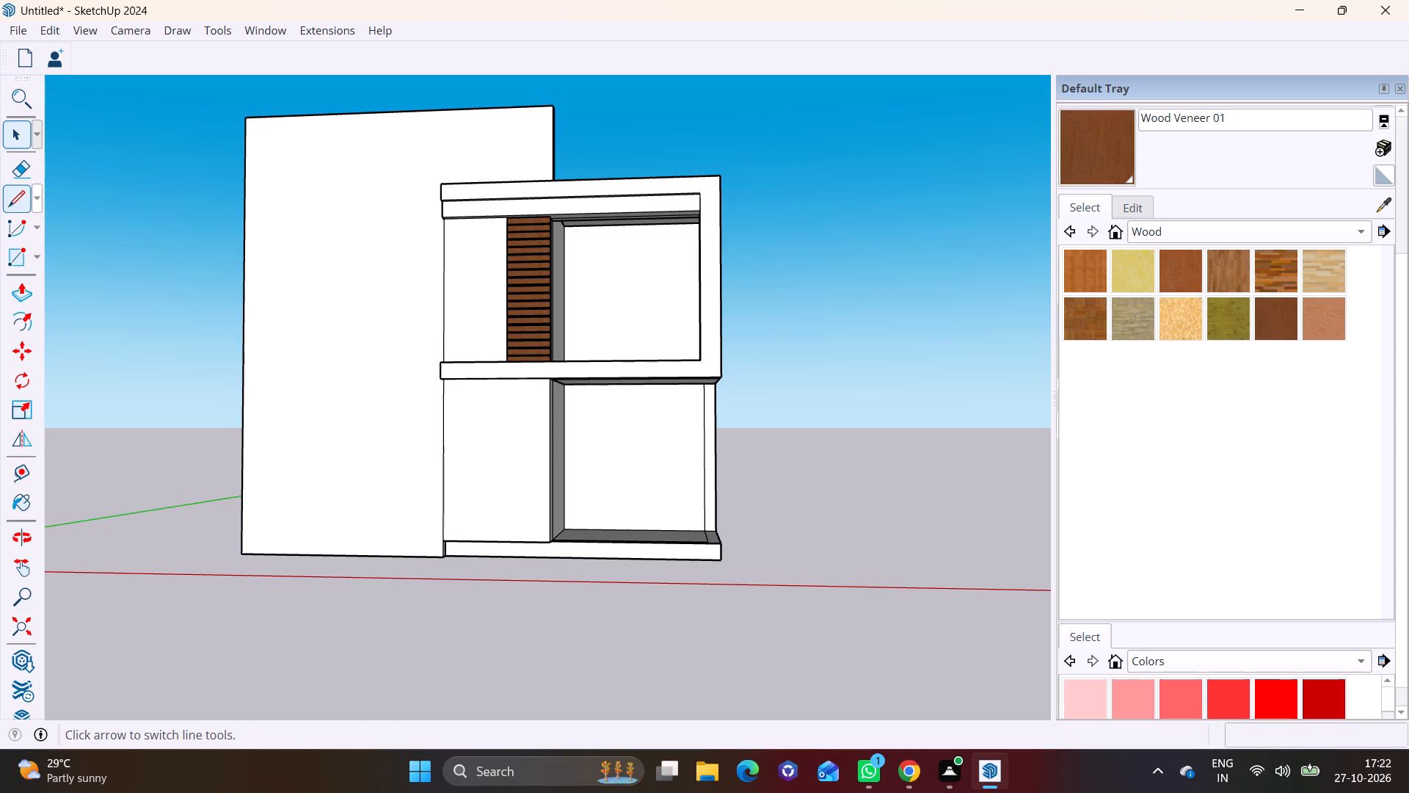
middle_drag(540, 506, 510, 497)
scroll(493, 545, up, 4)
key(space)
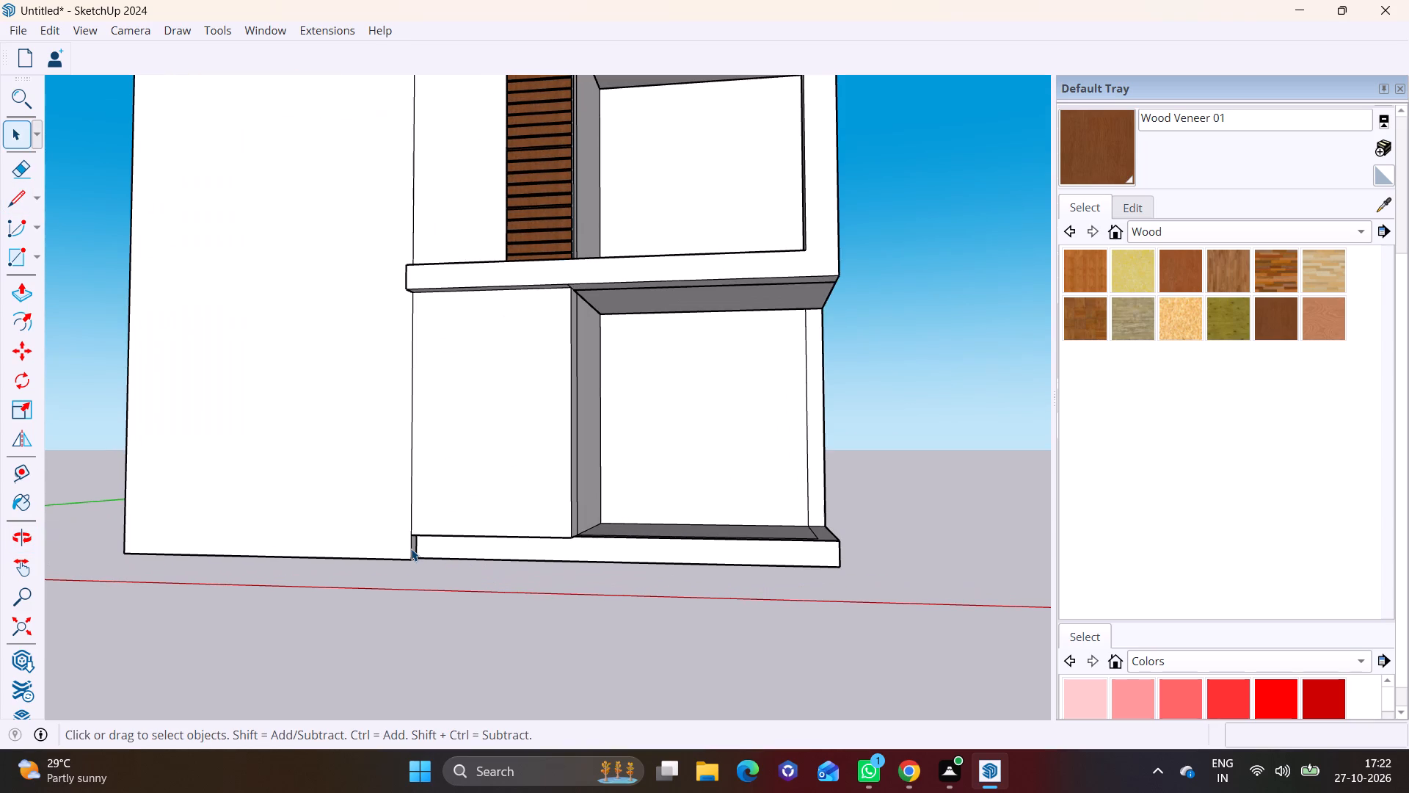
triple_click(457, 548)
click(26, 285)
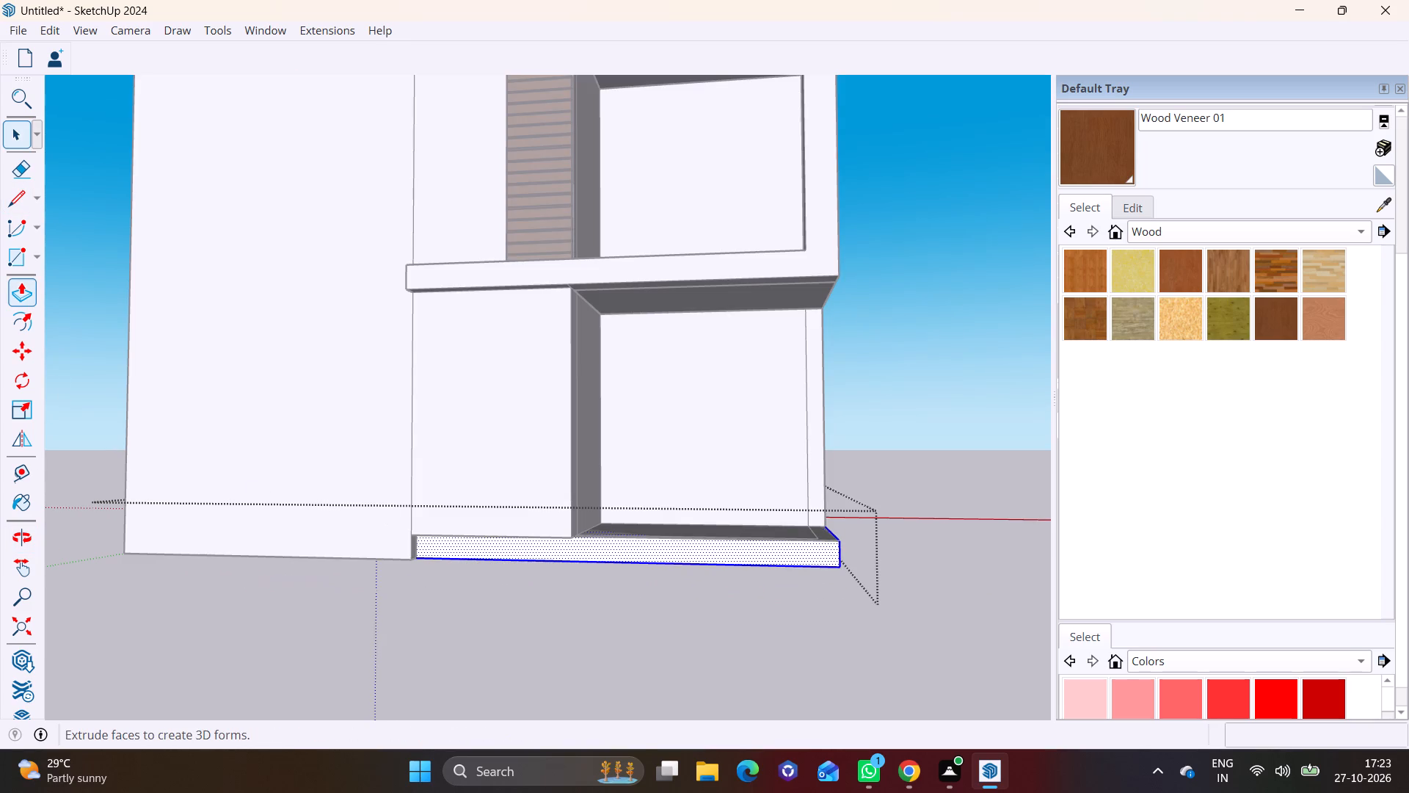
click(461, 548)
click(408, 529)
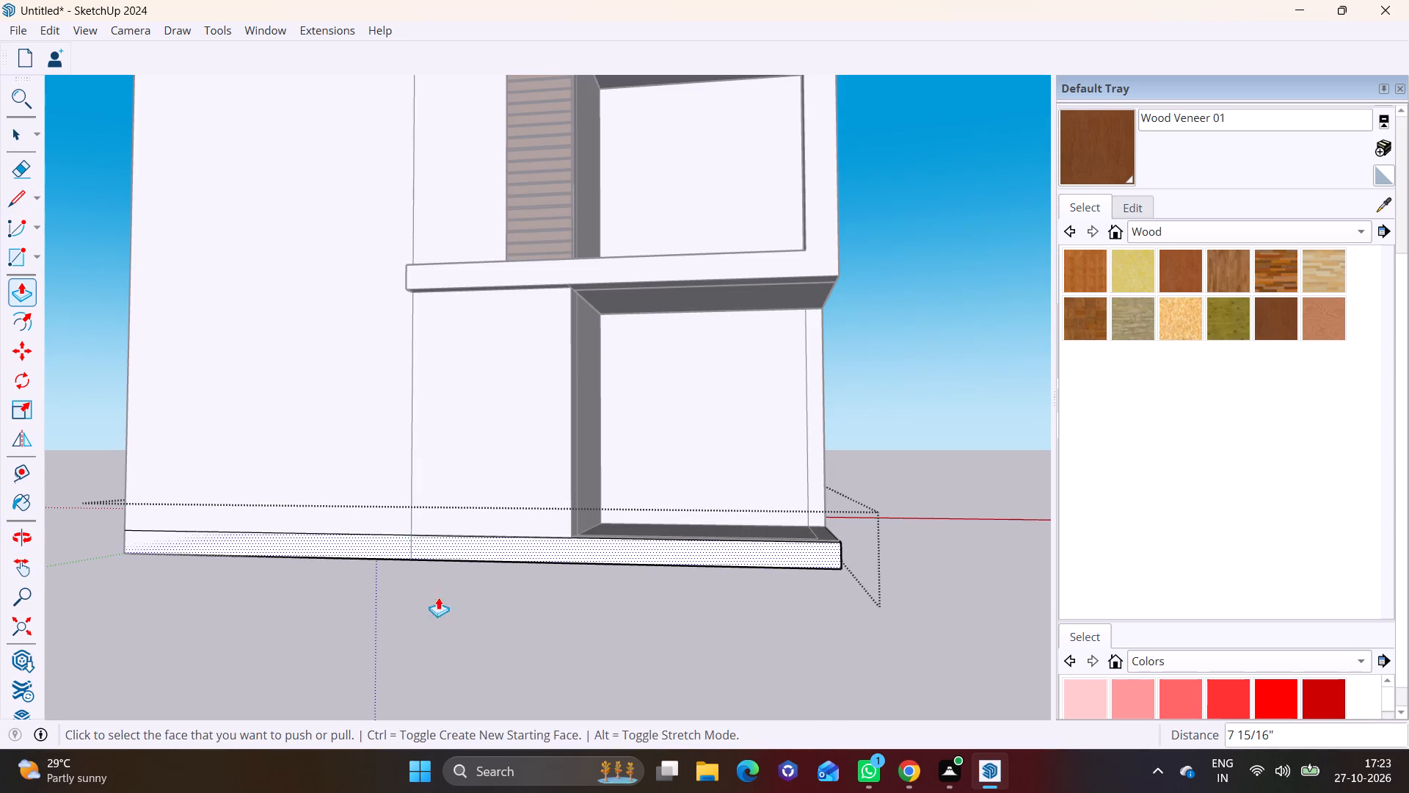
key(space)
click(459, 648)
Delete the vertical seam edges between the tall panel and the adjoining ground-floor and upper-floor walls to merge their front faces.
scroll(393, 493, down, 3)
middle_drag(390, 482, 406, 629)
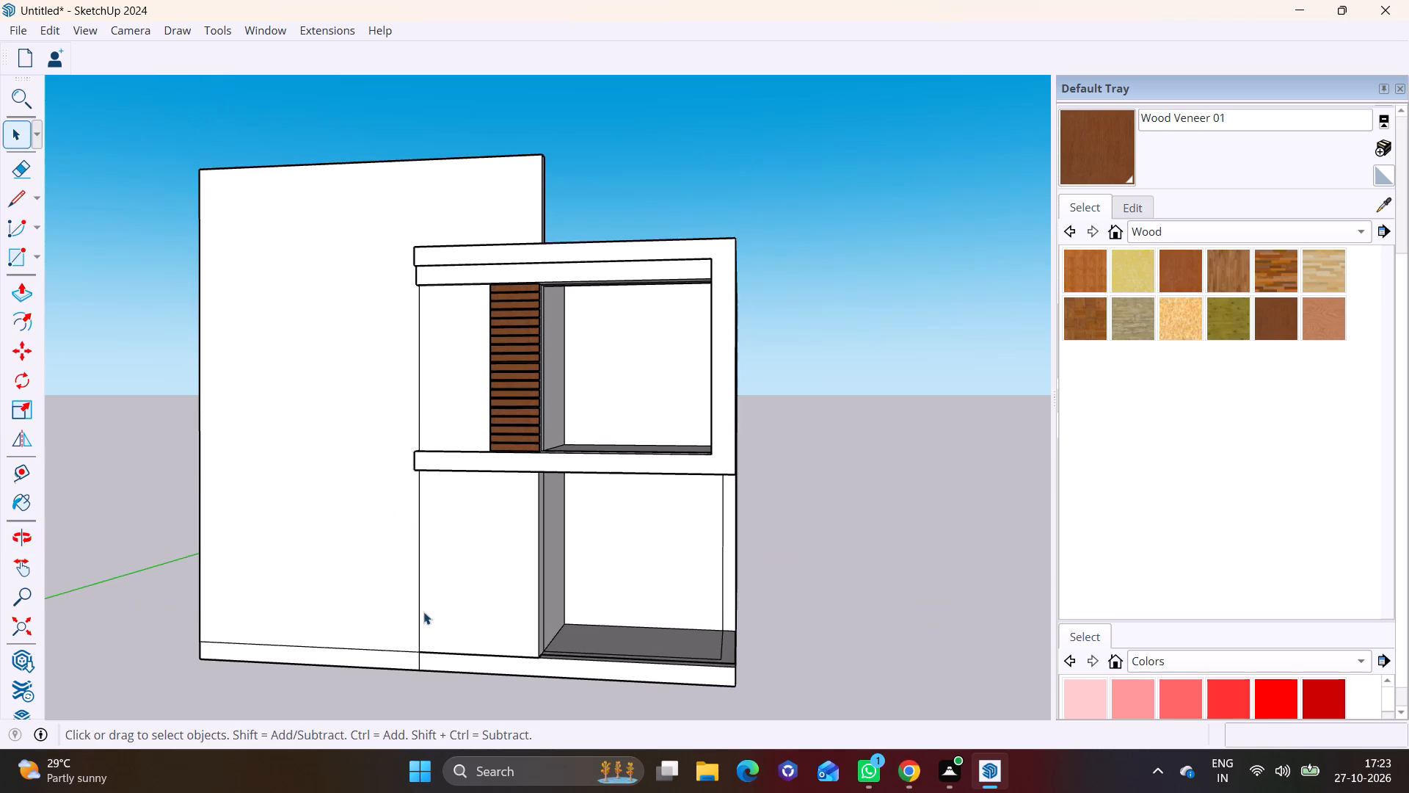
middle_drag(434, 614, 484, 629)
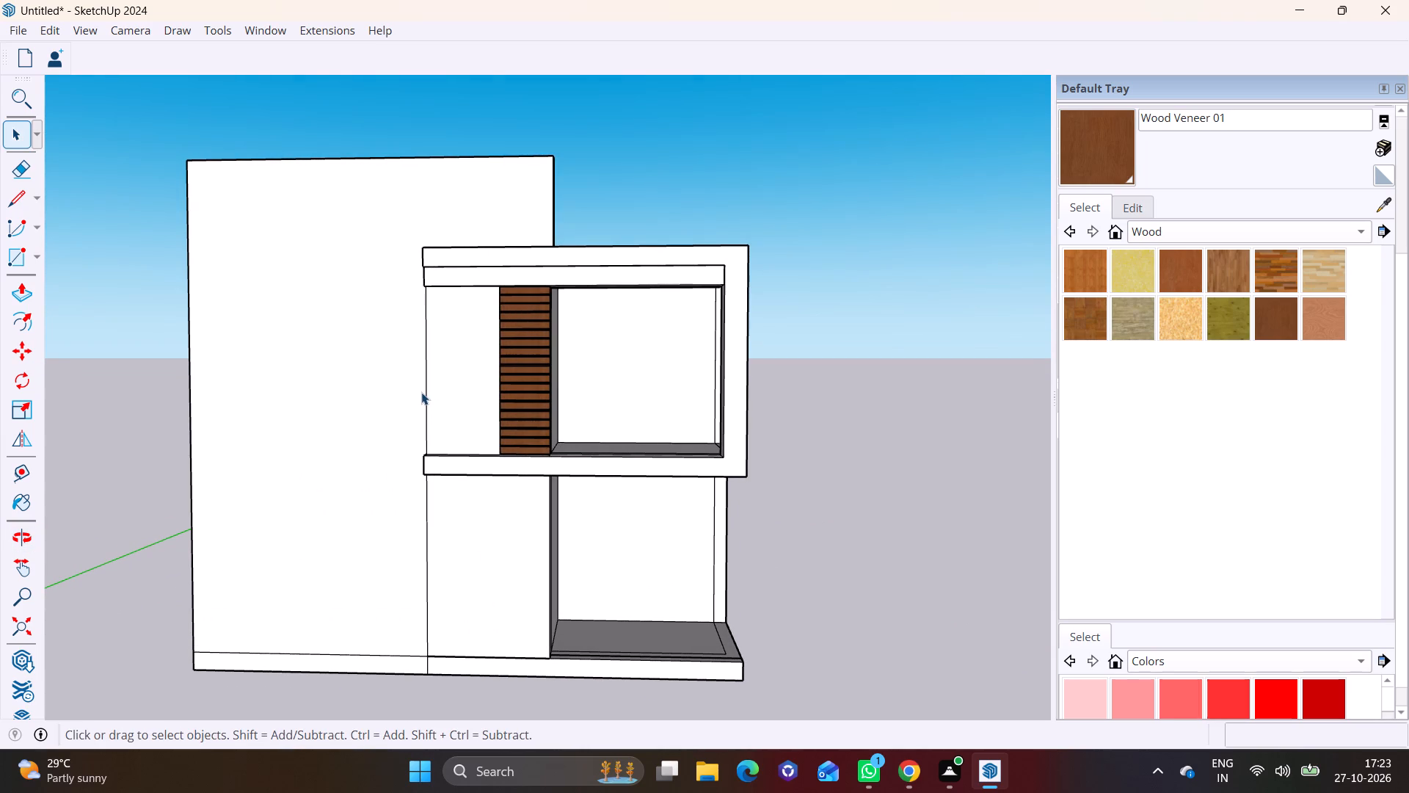
shift+middle_click(418, 391)
click(428, 519)
key(Delete)
click(426, 407)
key(Delete)
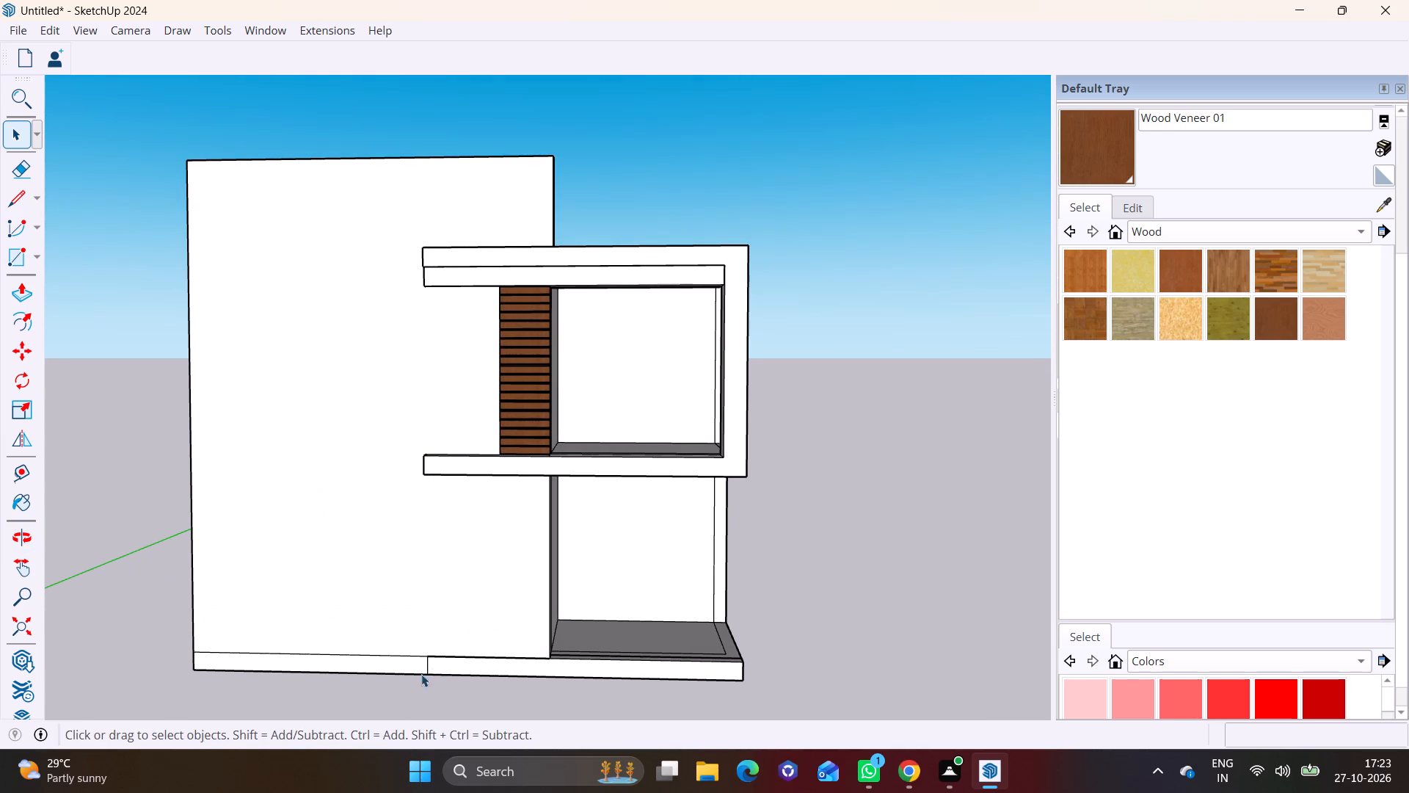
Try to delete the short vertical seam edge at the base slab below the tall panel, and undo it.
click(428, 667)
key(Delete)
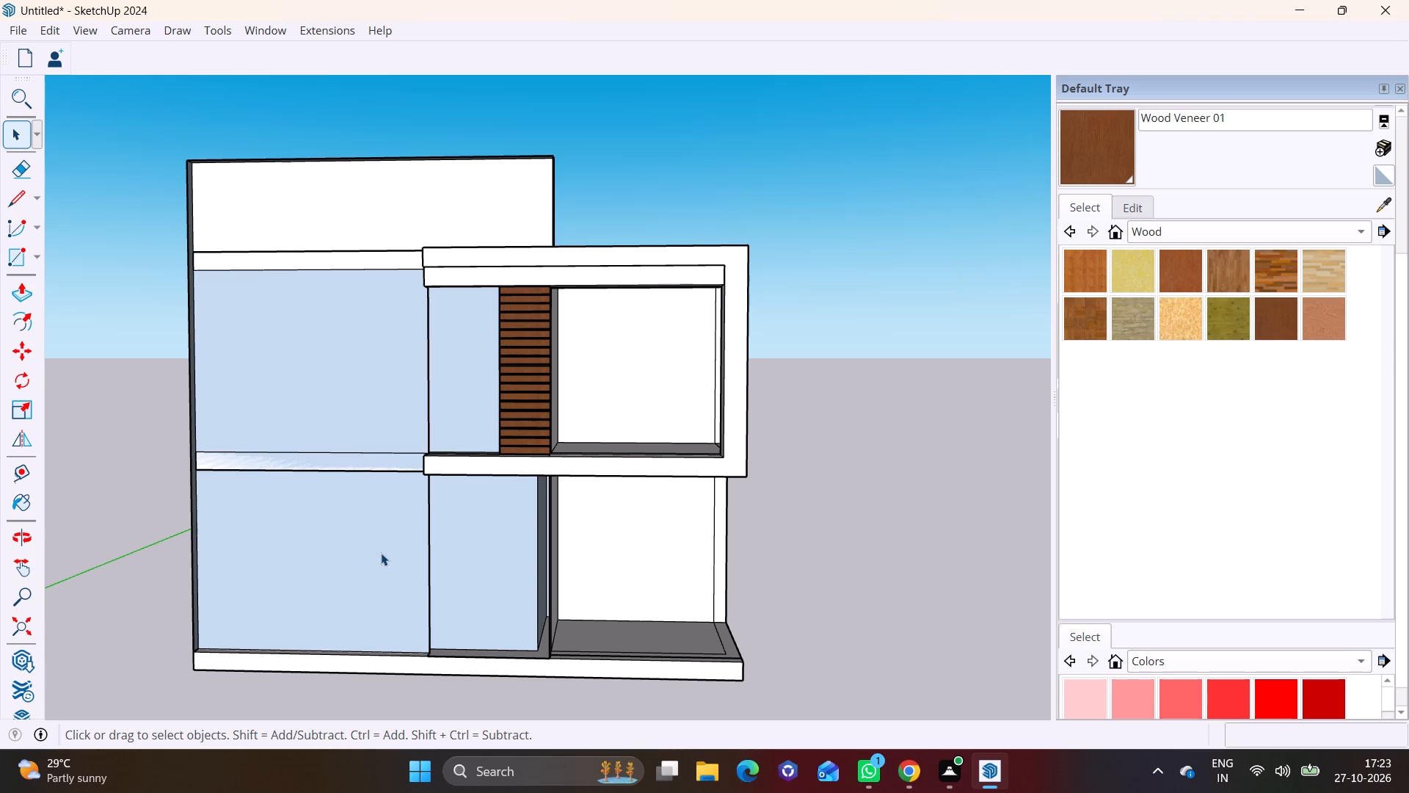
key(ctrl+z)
Draw a vertical line about 26' 10" long on the tall panel, from the base slab's top line to the panel's top edge.
scroll(380, 546, down, 2)
click(12, 203)
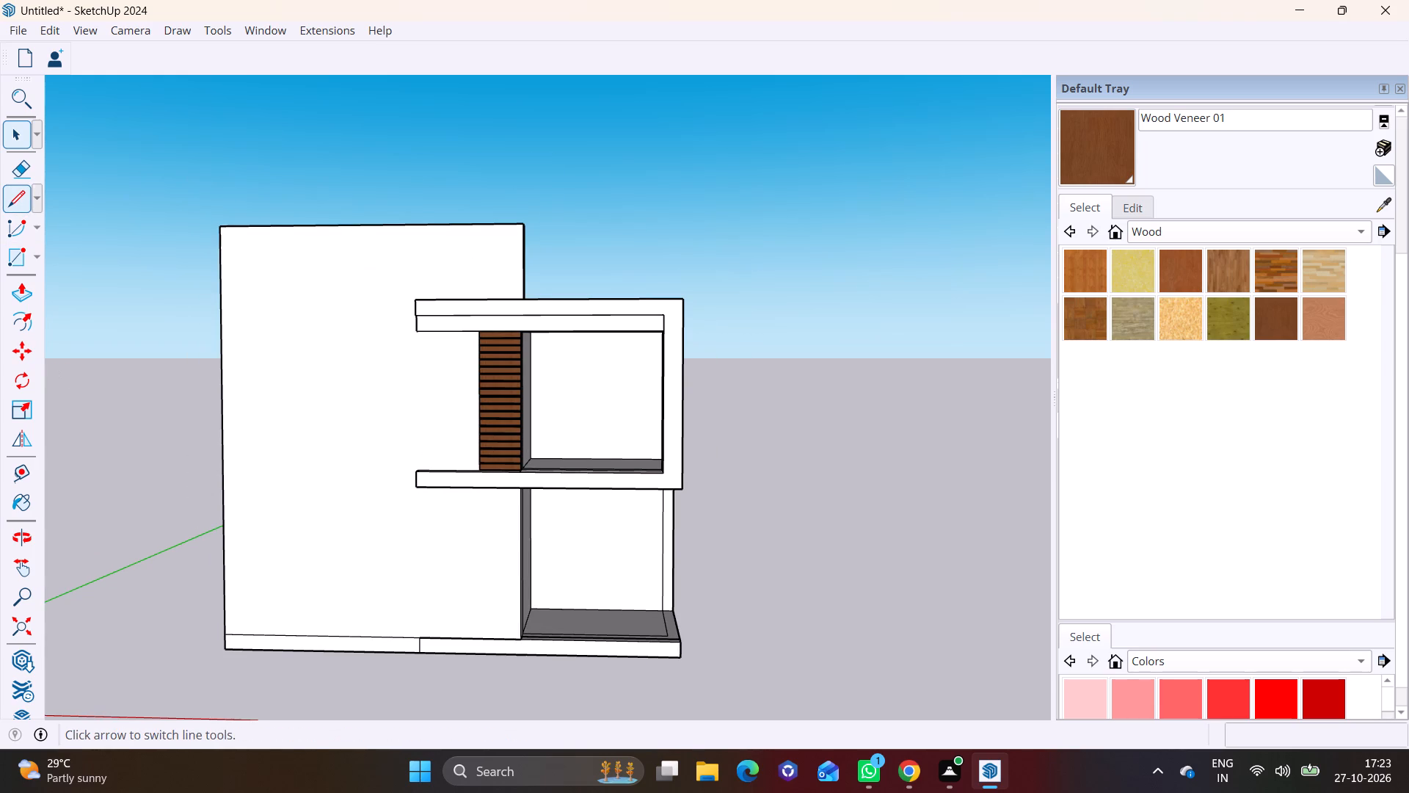
middle_drag(331, 537, 411, 533)
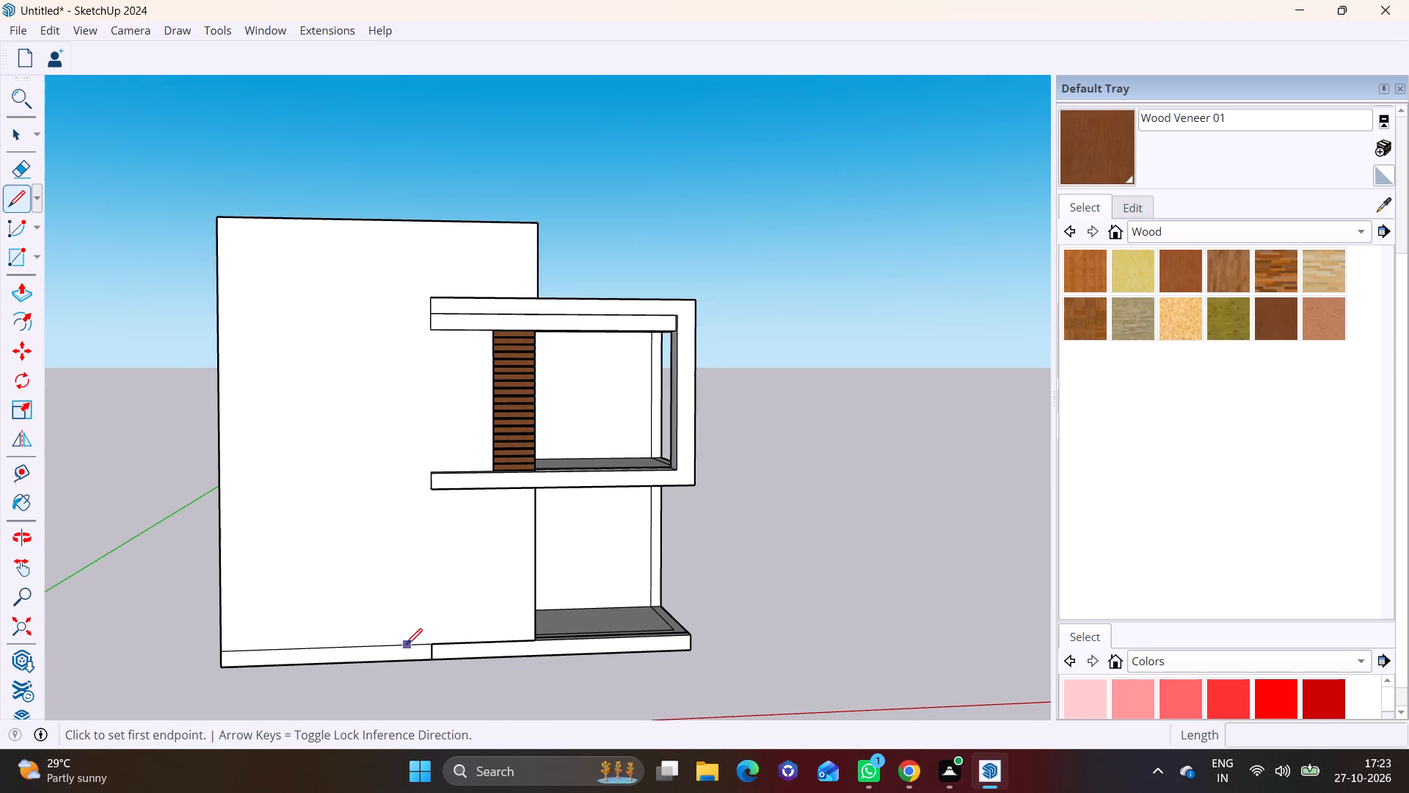
drag(403, 645, 402, 637)
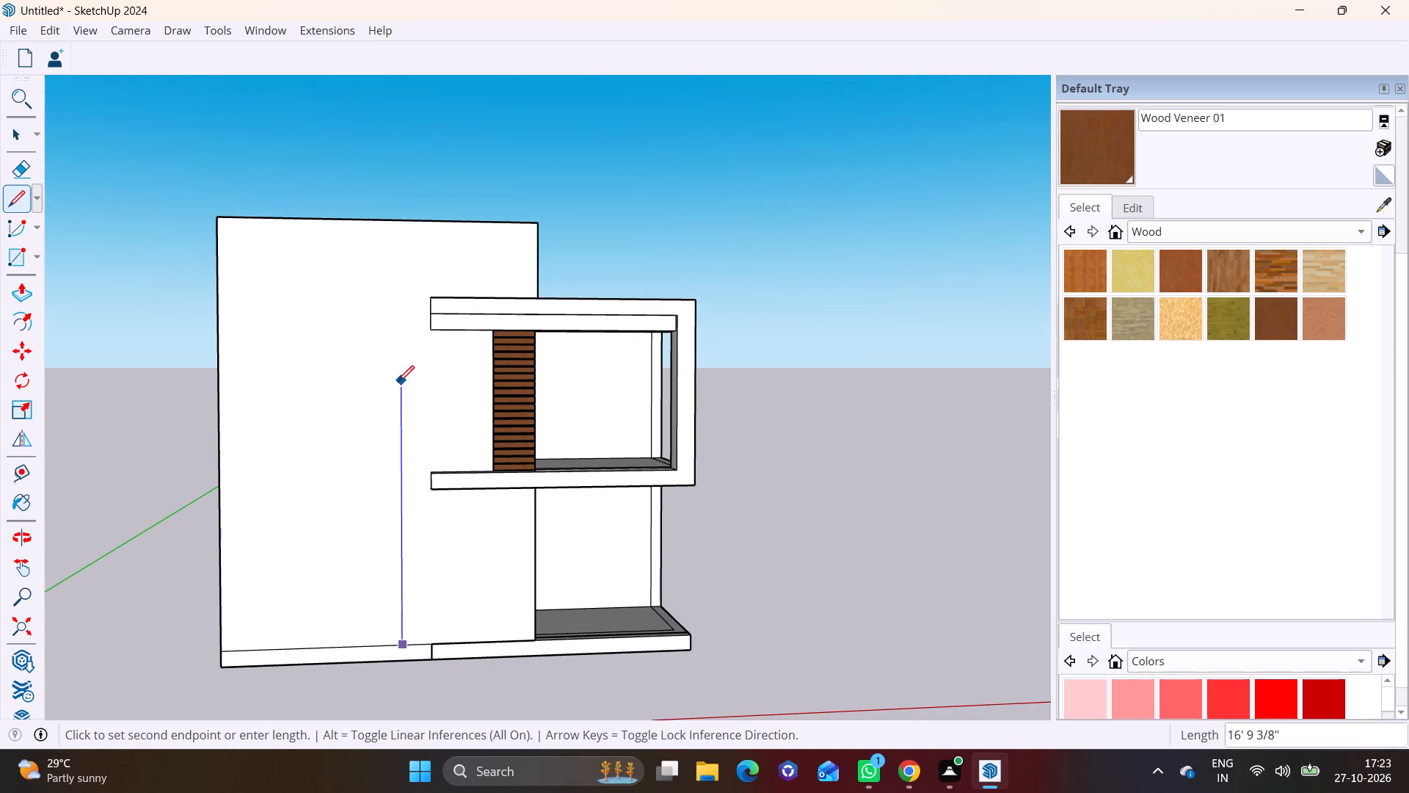
click(395, 224)
middle_drag(423, 394, 363, 392)
key(space)
Open 3D Warehouse and search it for "cnc cutting" models.
scroll(408, 416, down, 2)
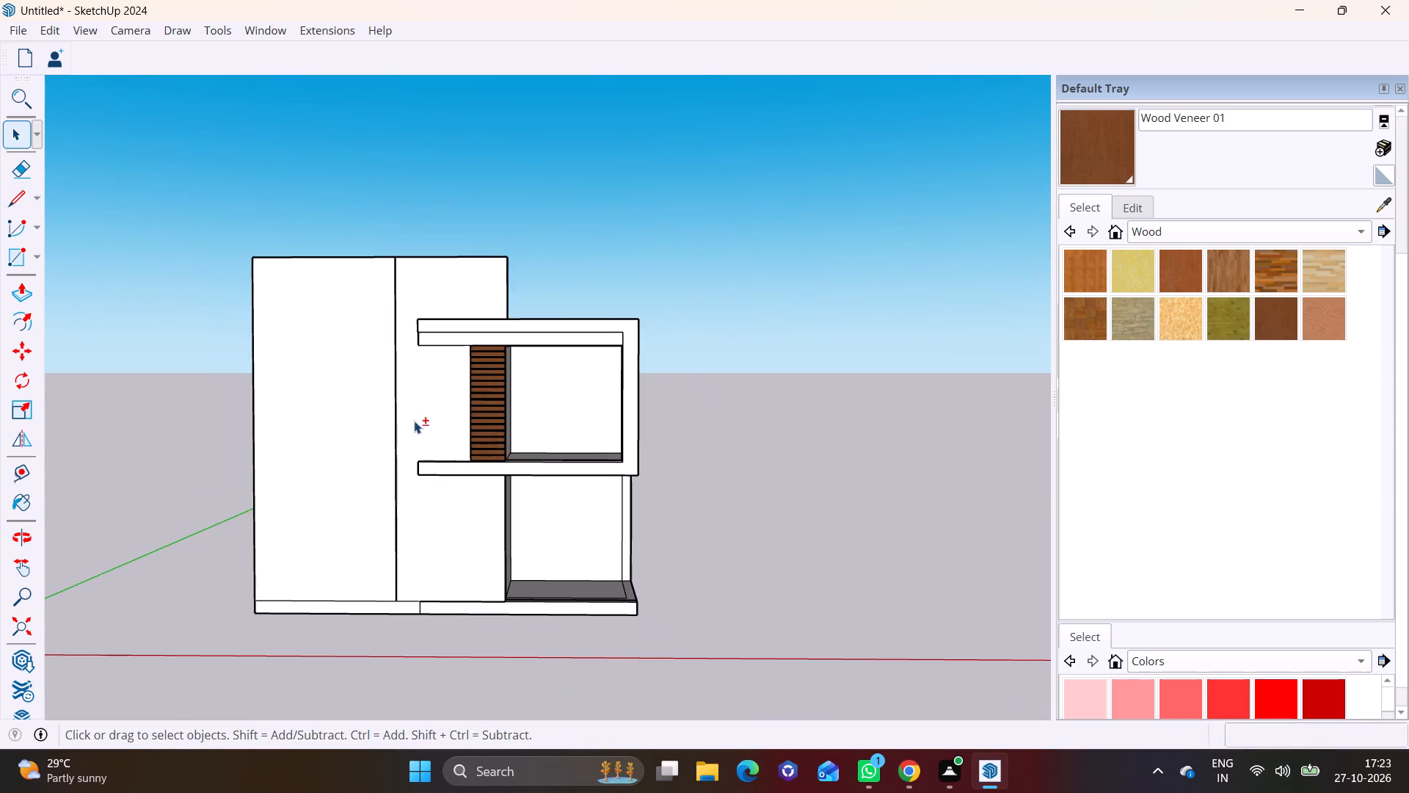
shift+middle_drag(377, 461, 346, 519)
scroll(507, 369, up, 3)
scroll(446, 381, up, 2)
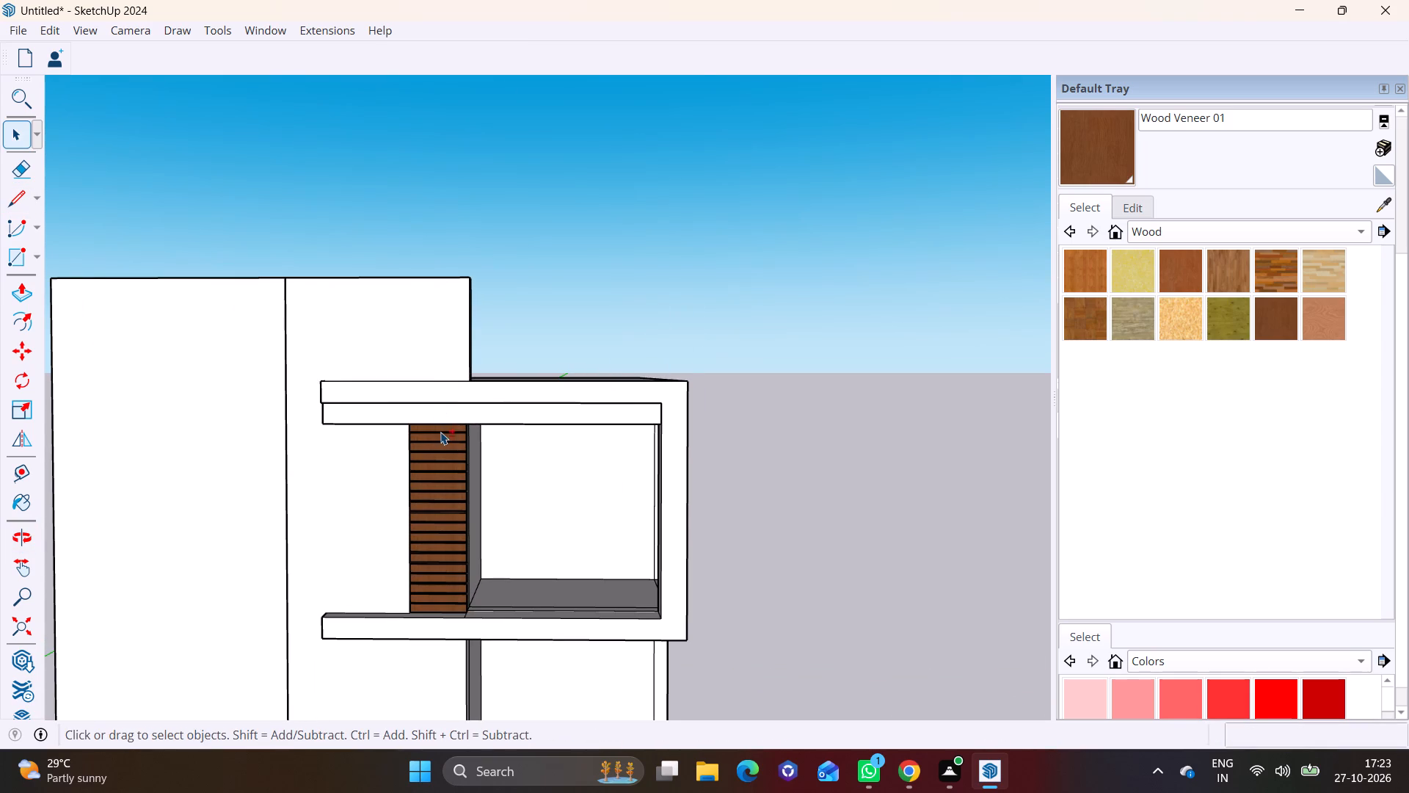
shift+middle_drag(440, 432, 474, 345)
middle_drag(462, 408, 529, 352)
click(269, 23)
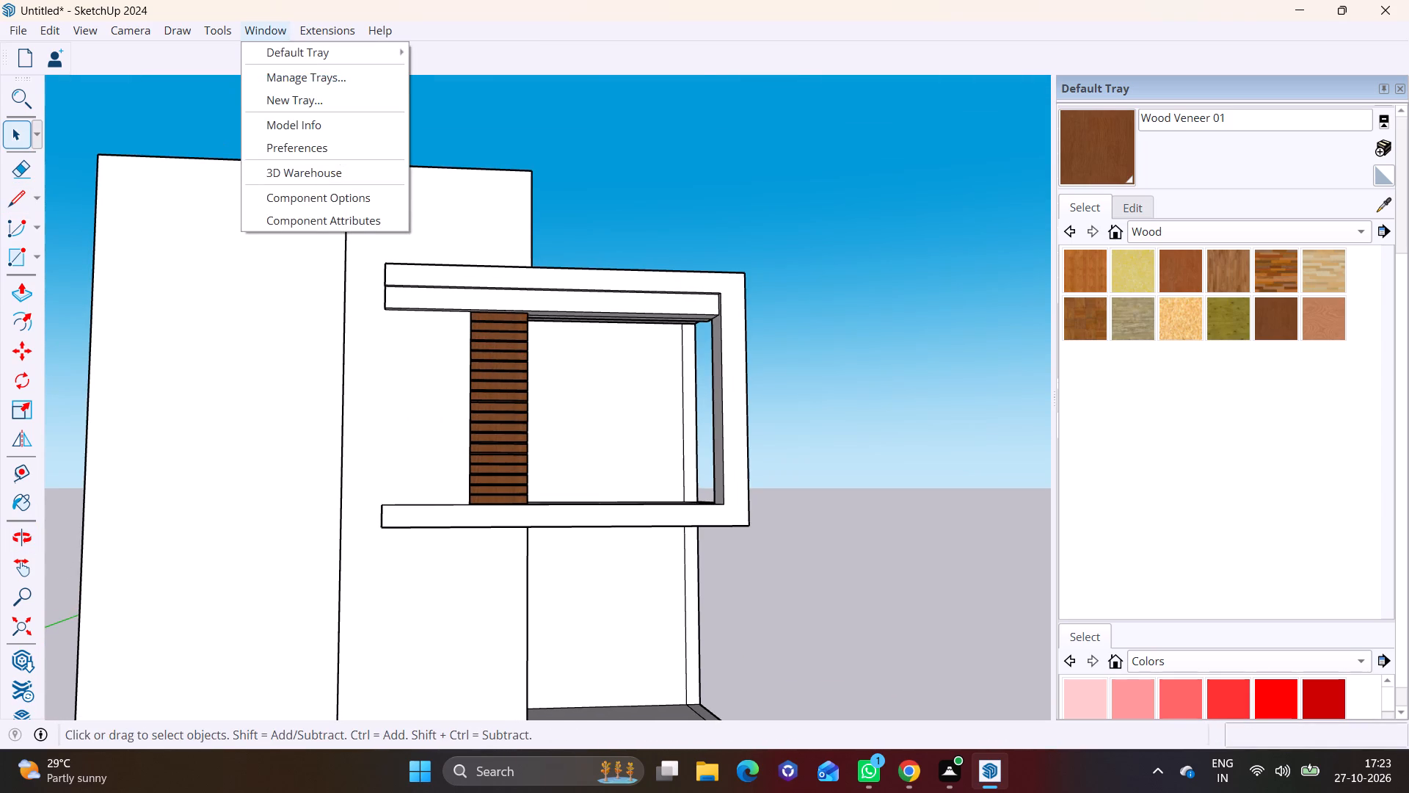
click(303, 178)
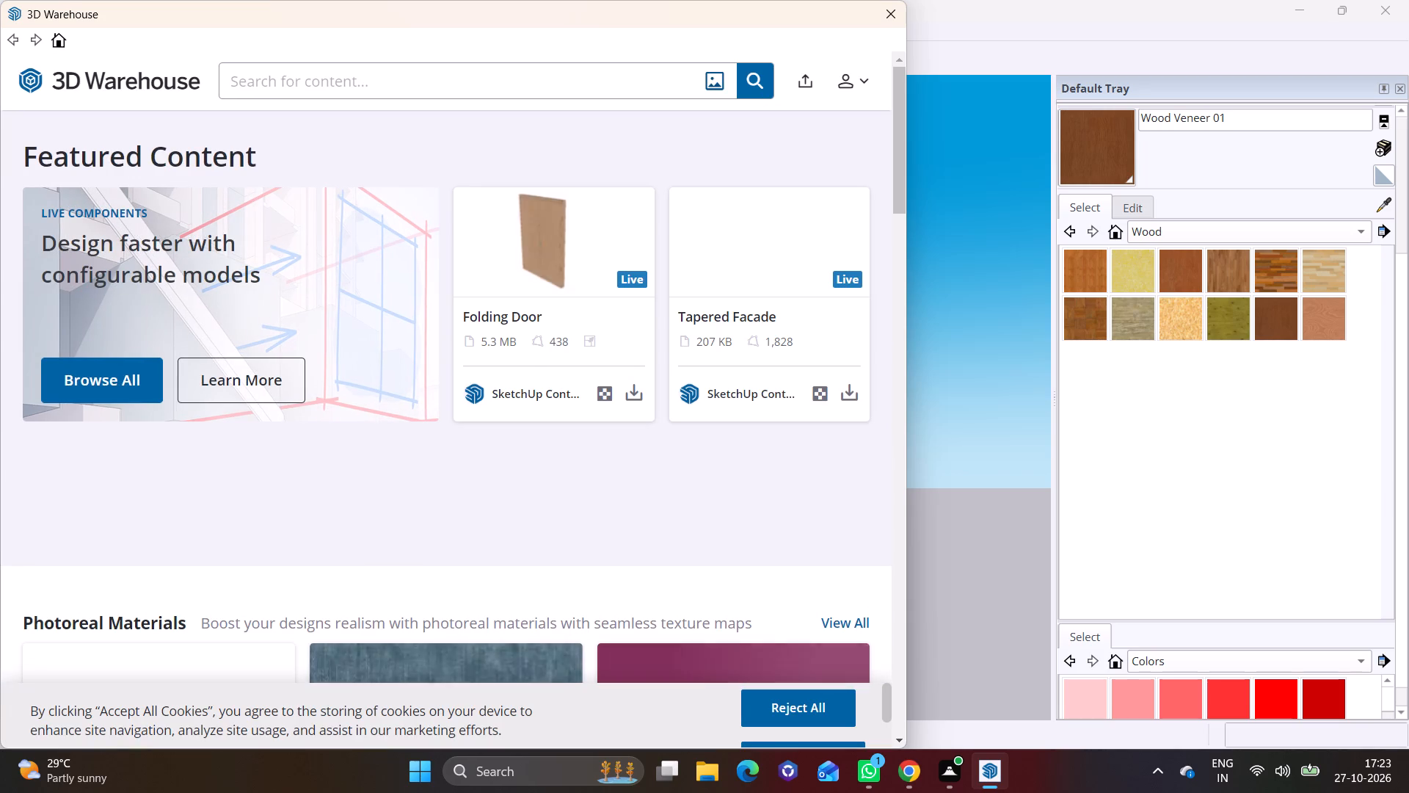
click(396, 77)
text(cnc cutting)
key(Return)
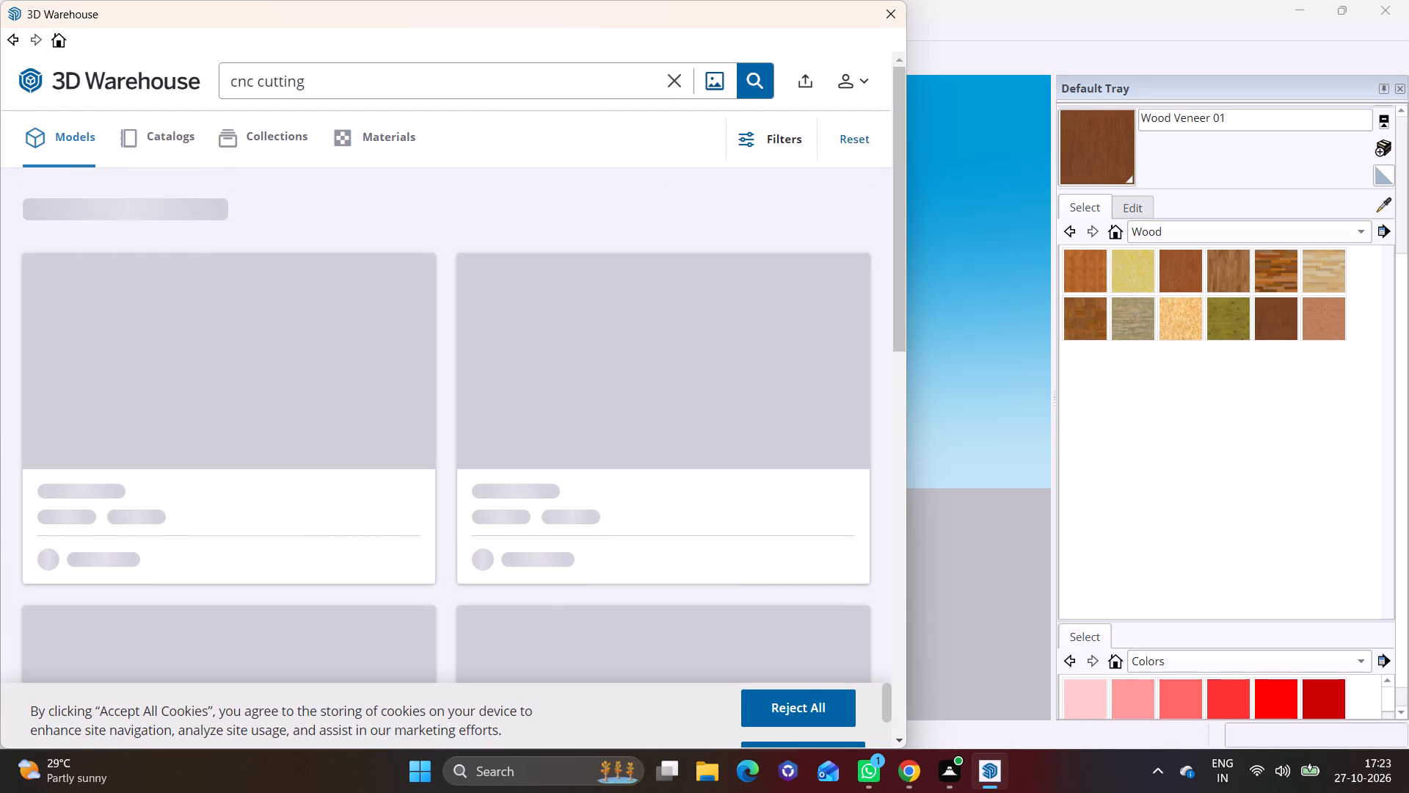
double_click(898, 742)
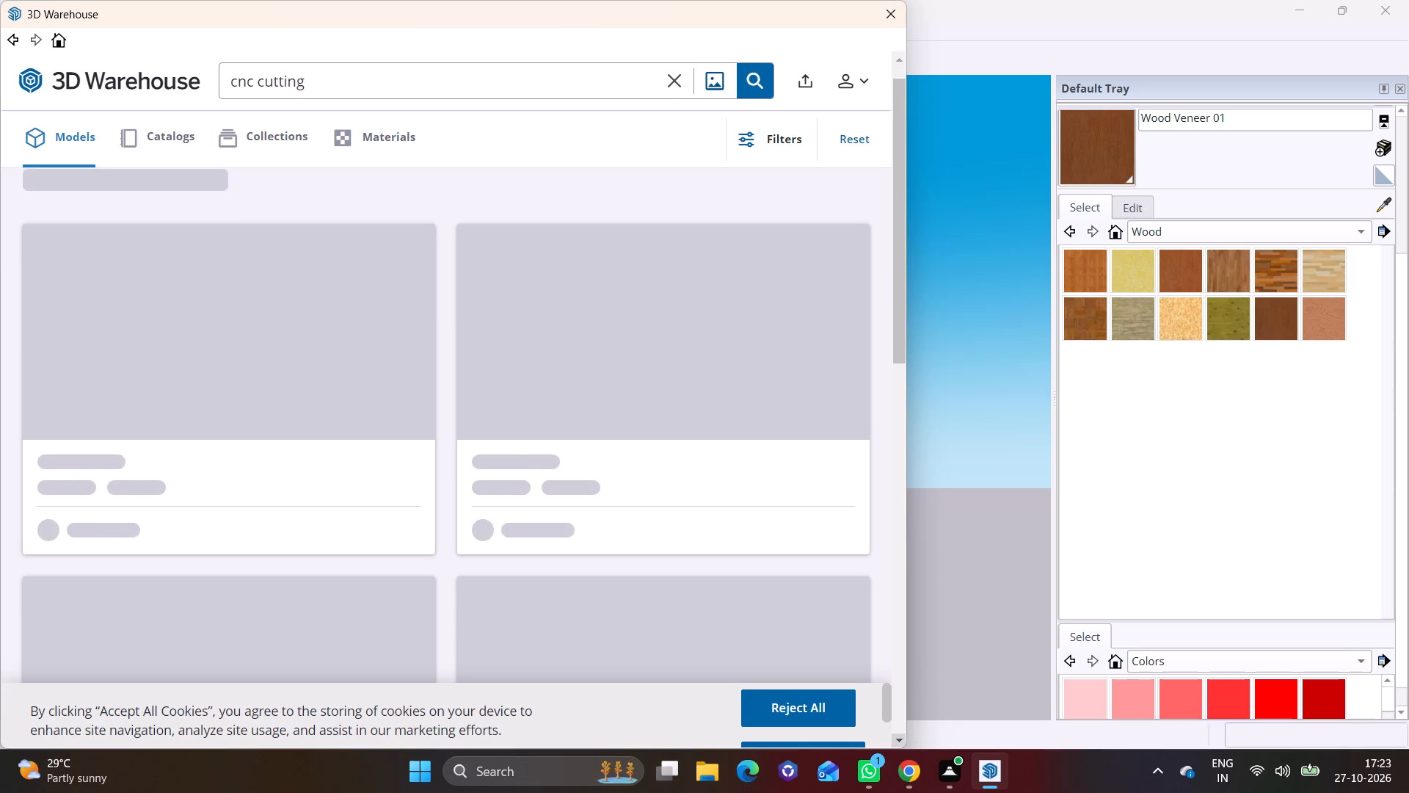
Load the "CNC CUTTING TEXTURE" result directly into the model and place it on the roof behind the tall panel.
click(898, 742)
click(898, 742)
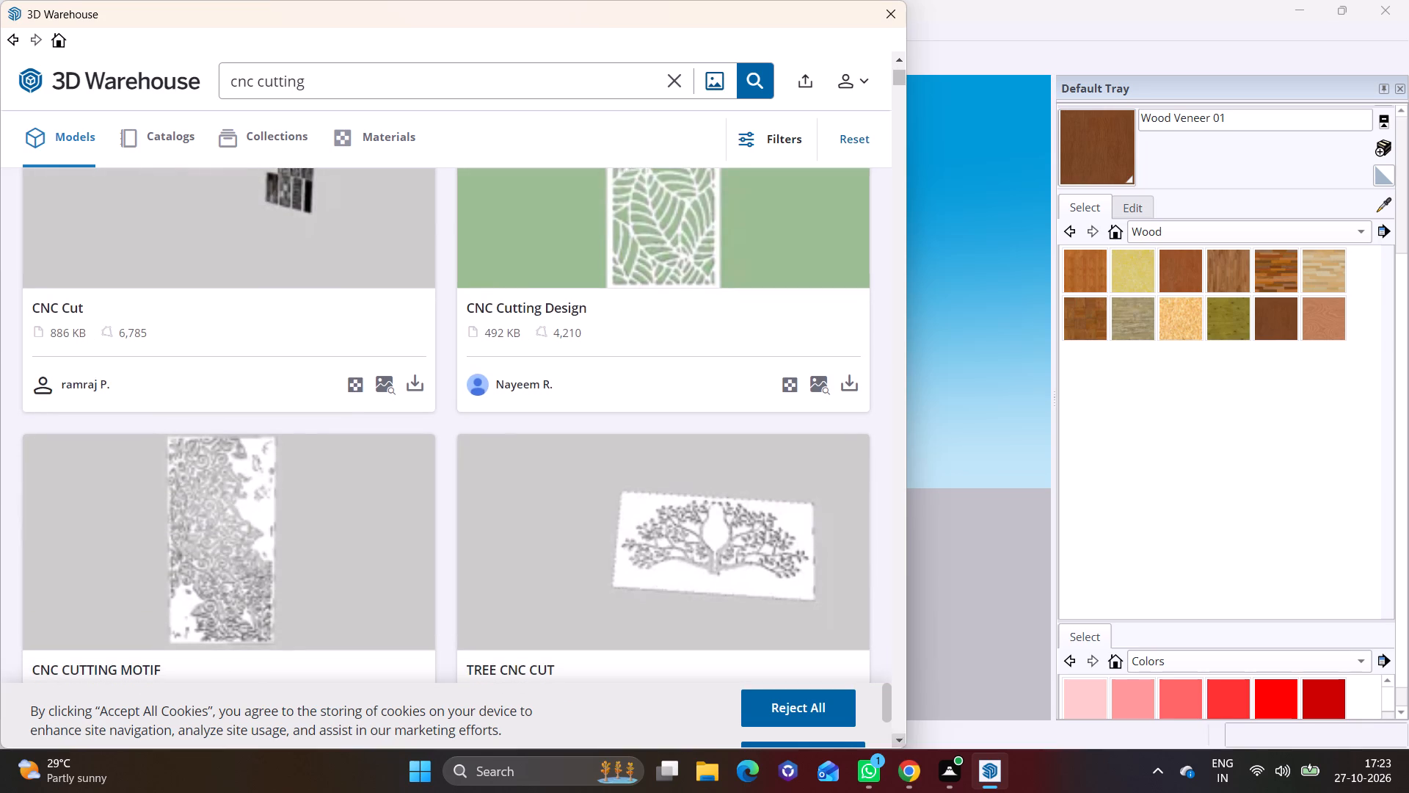
click(898, 742)
click(898, 742)
click(898, 742)
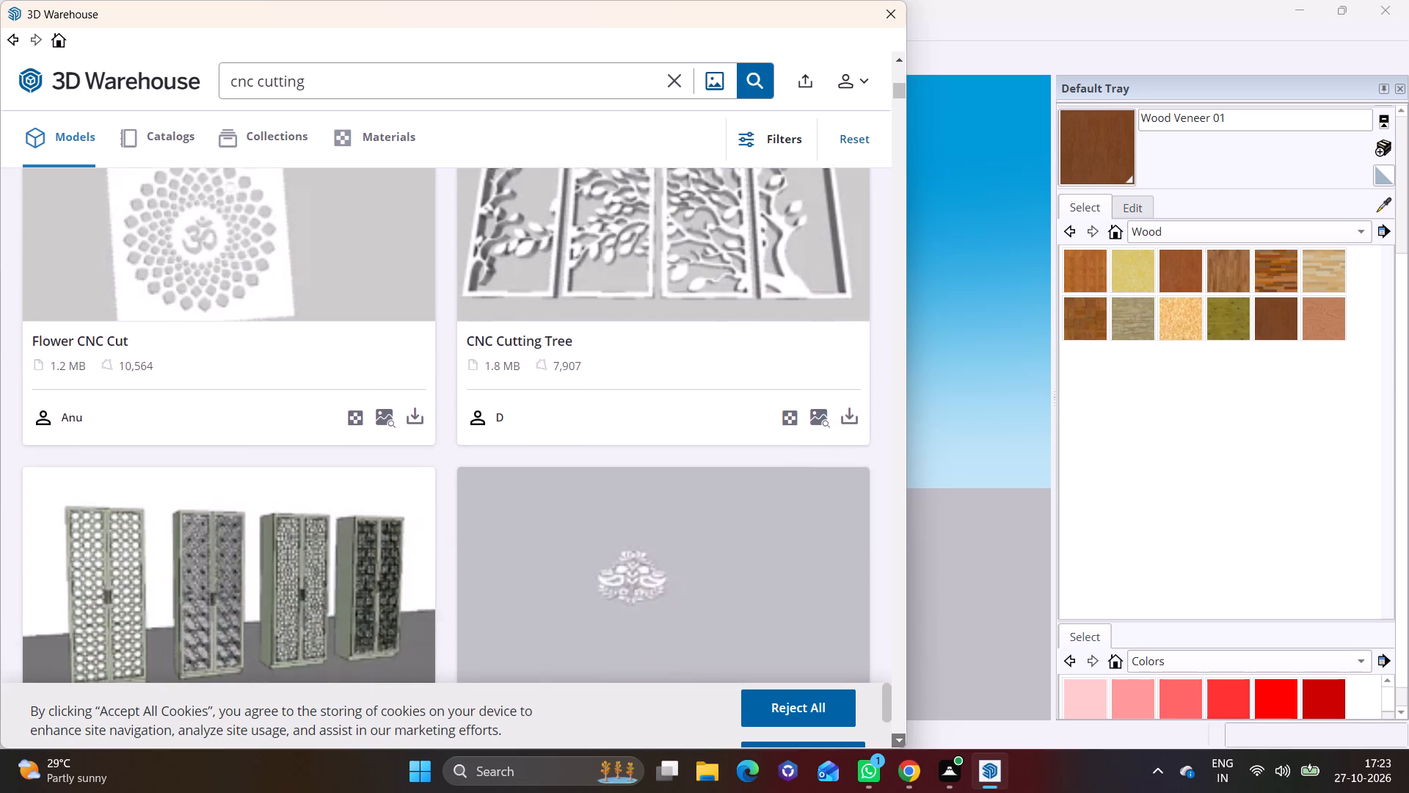
click(898, 742)
click(841, 625)
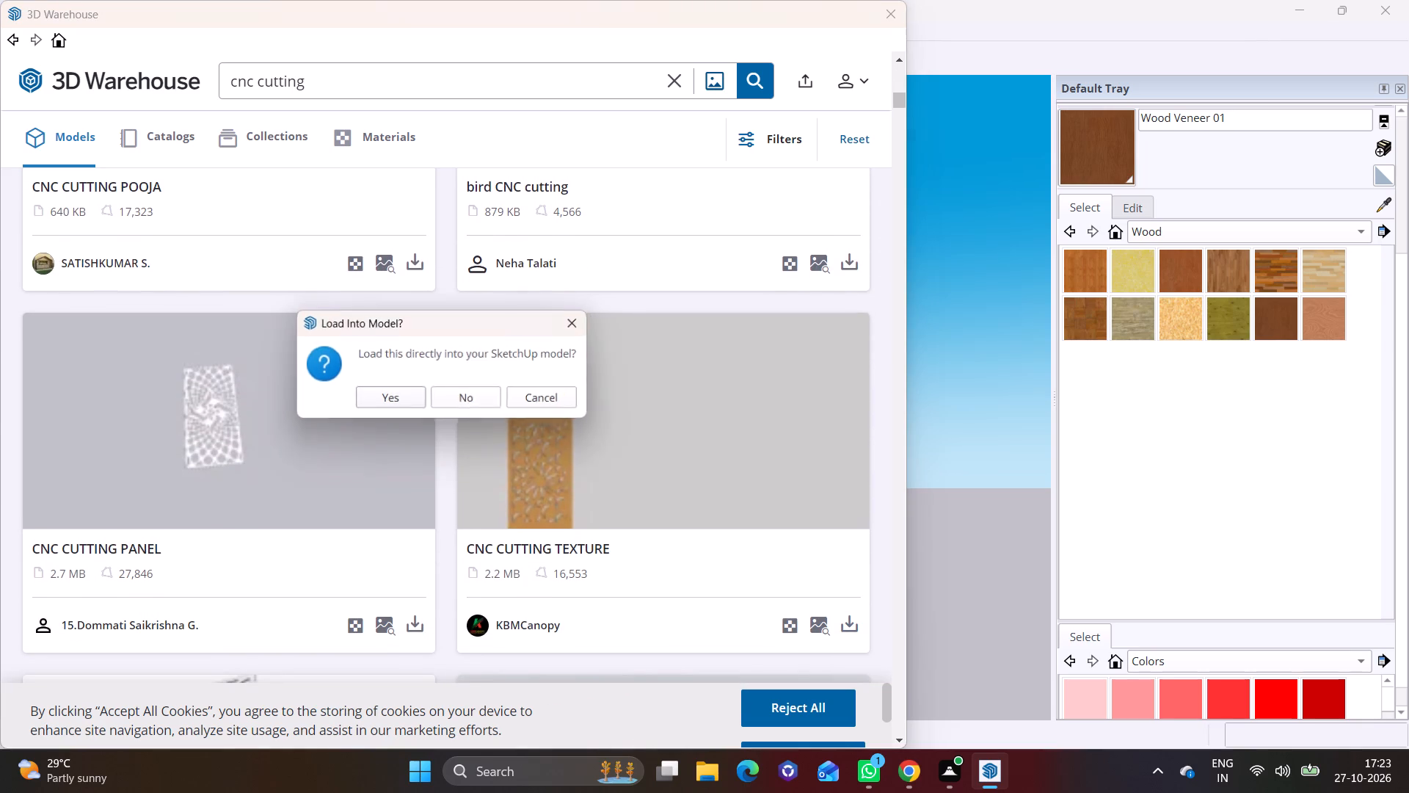
click(367, 407)
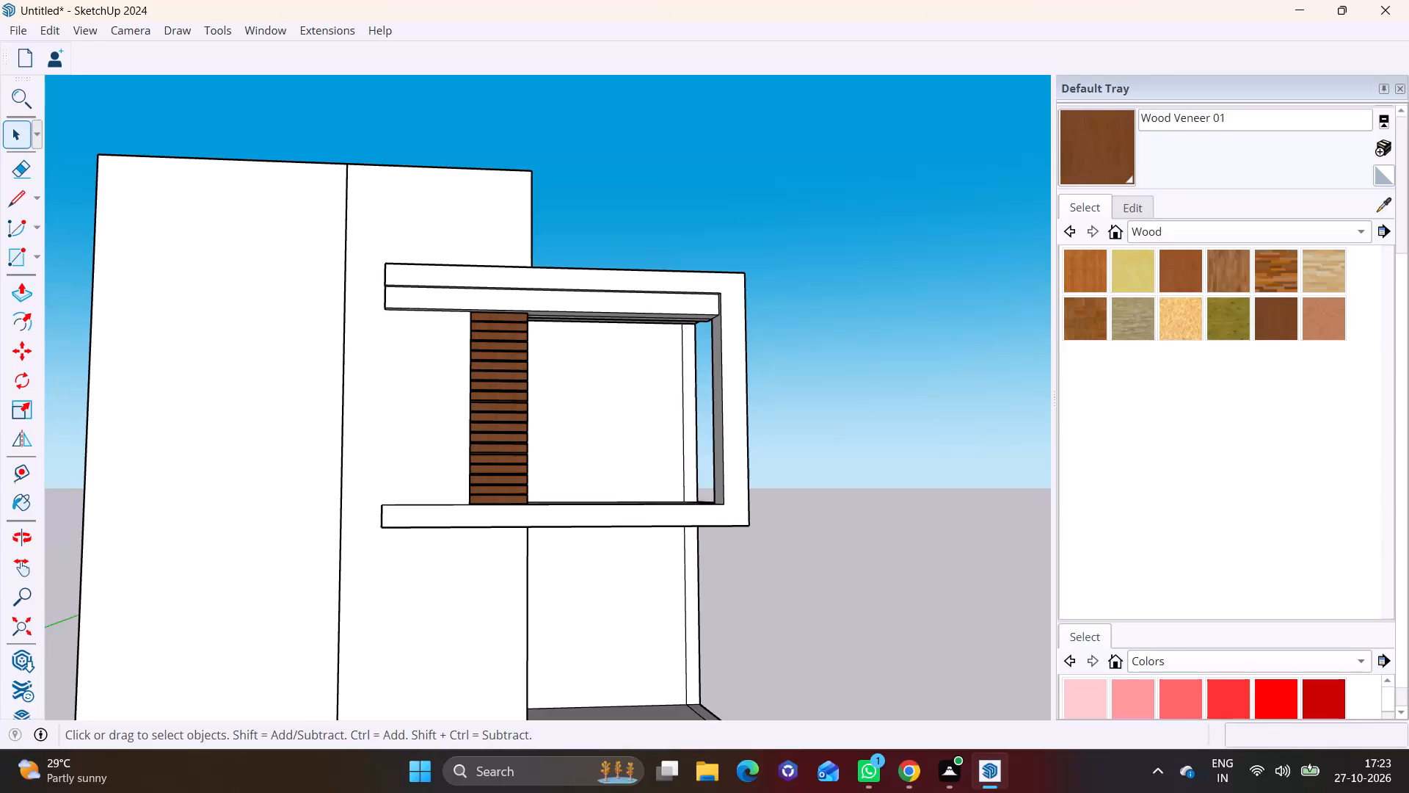
middle_drag(463, 362, 302, 457)
middle_drag(360, 275, 216, 380)
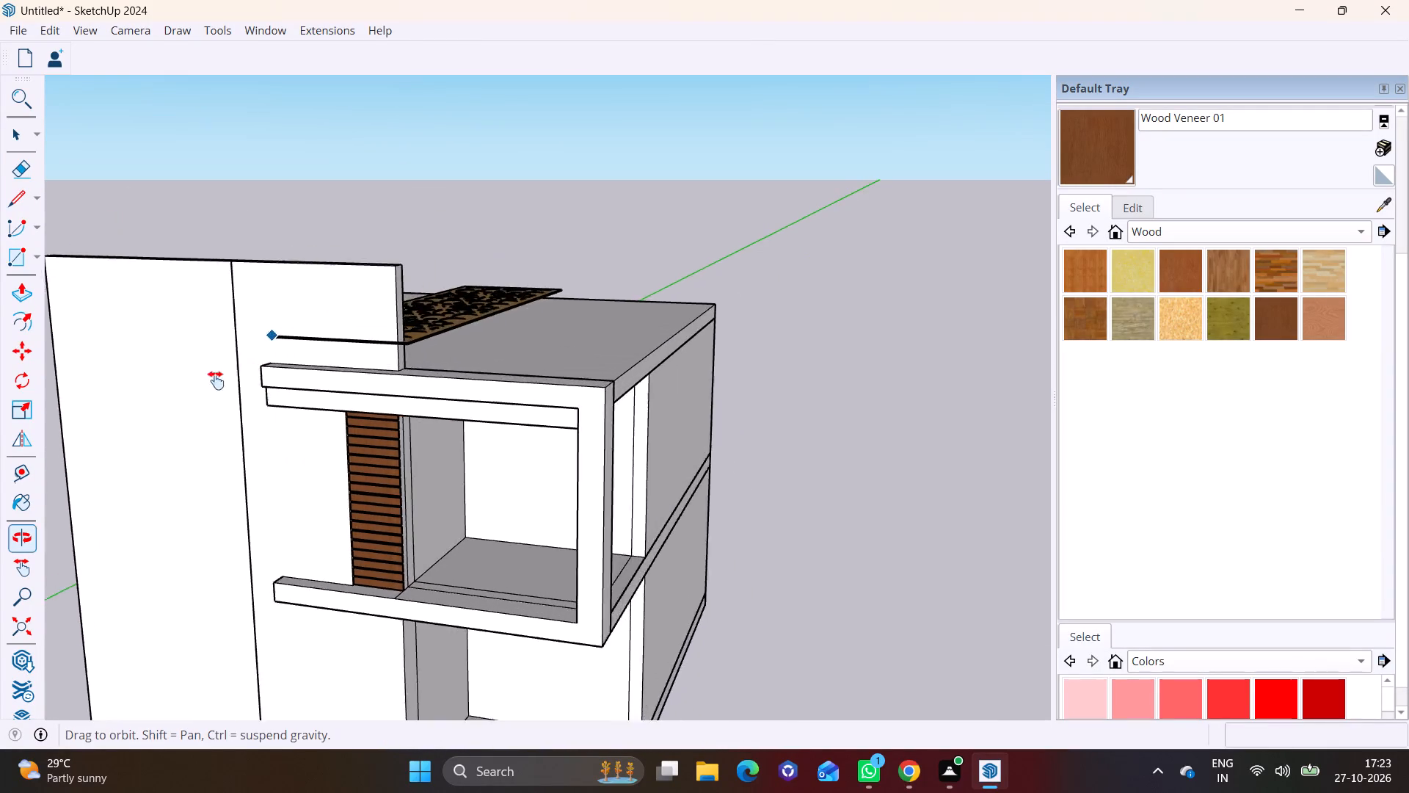
middle_drag(216, 380, 101, 390)
click(252, 372)
Rotate the CNC panel 90° about the house's red axis so it stands upright.
middle_drag(338, 372, 343, 558)
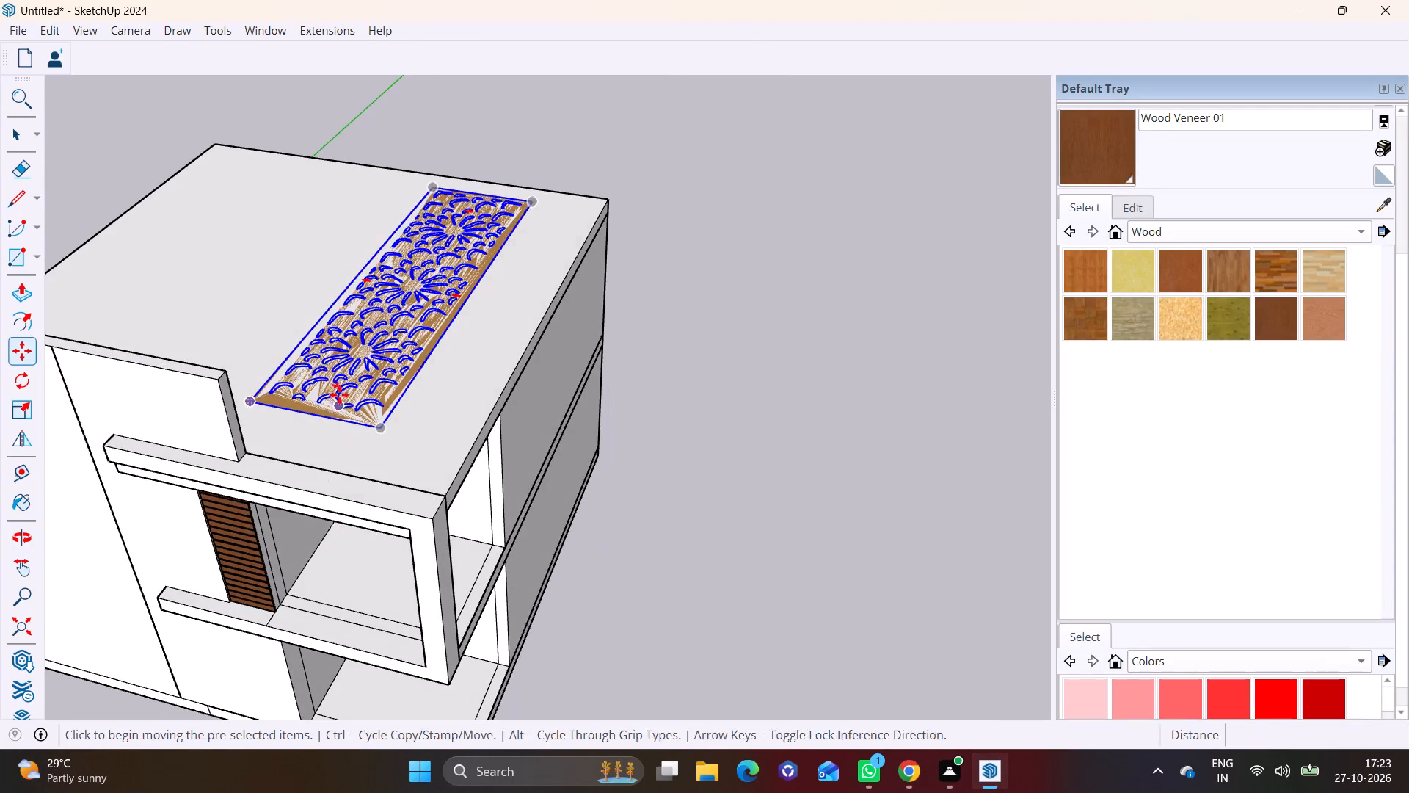
middle_drag(338, 427, 340, 529)
click(21, 377)
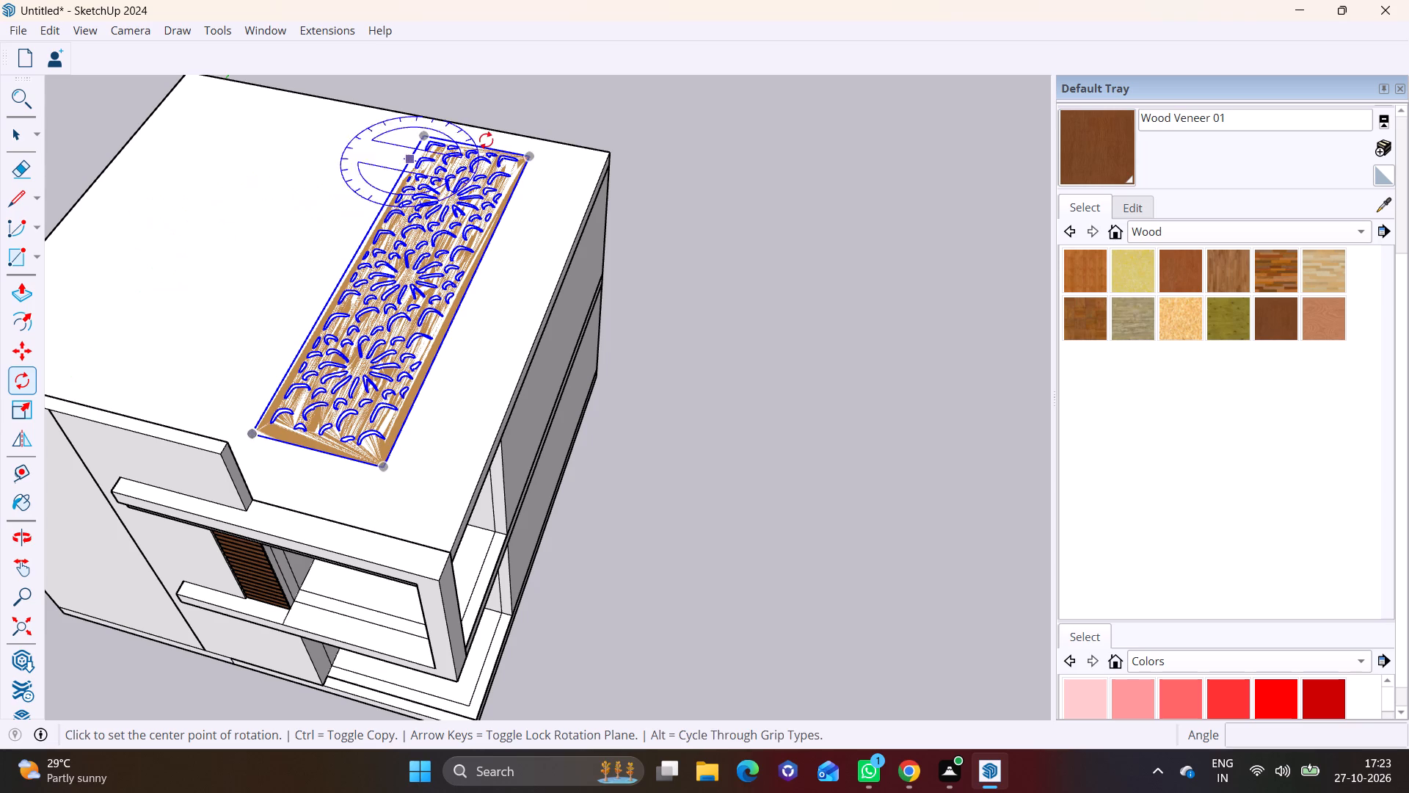
middle_drag(500, 228, 279, 178)
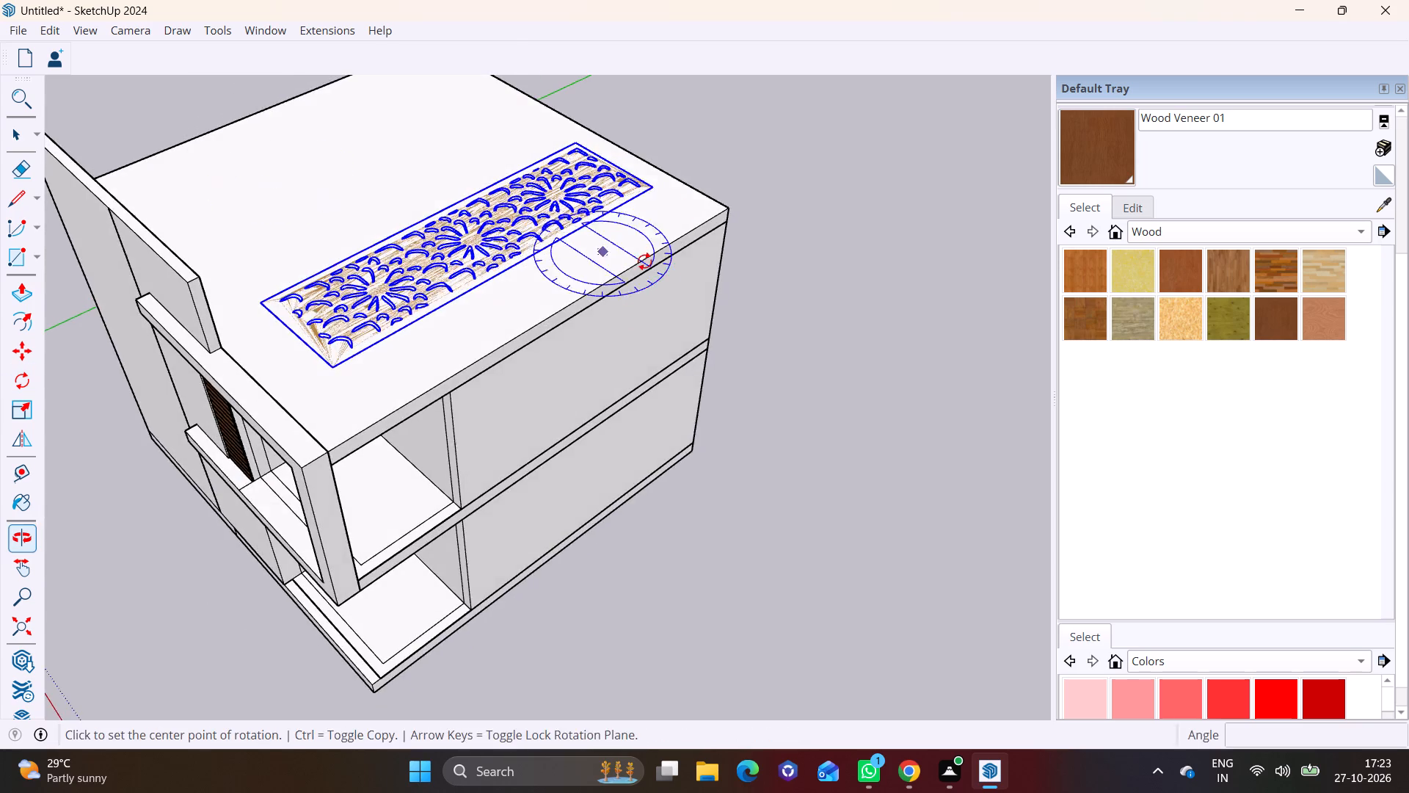
middle_drag(641, 292, 616, 560)
middle_drag(629, 543, 494, 348)
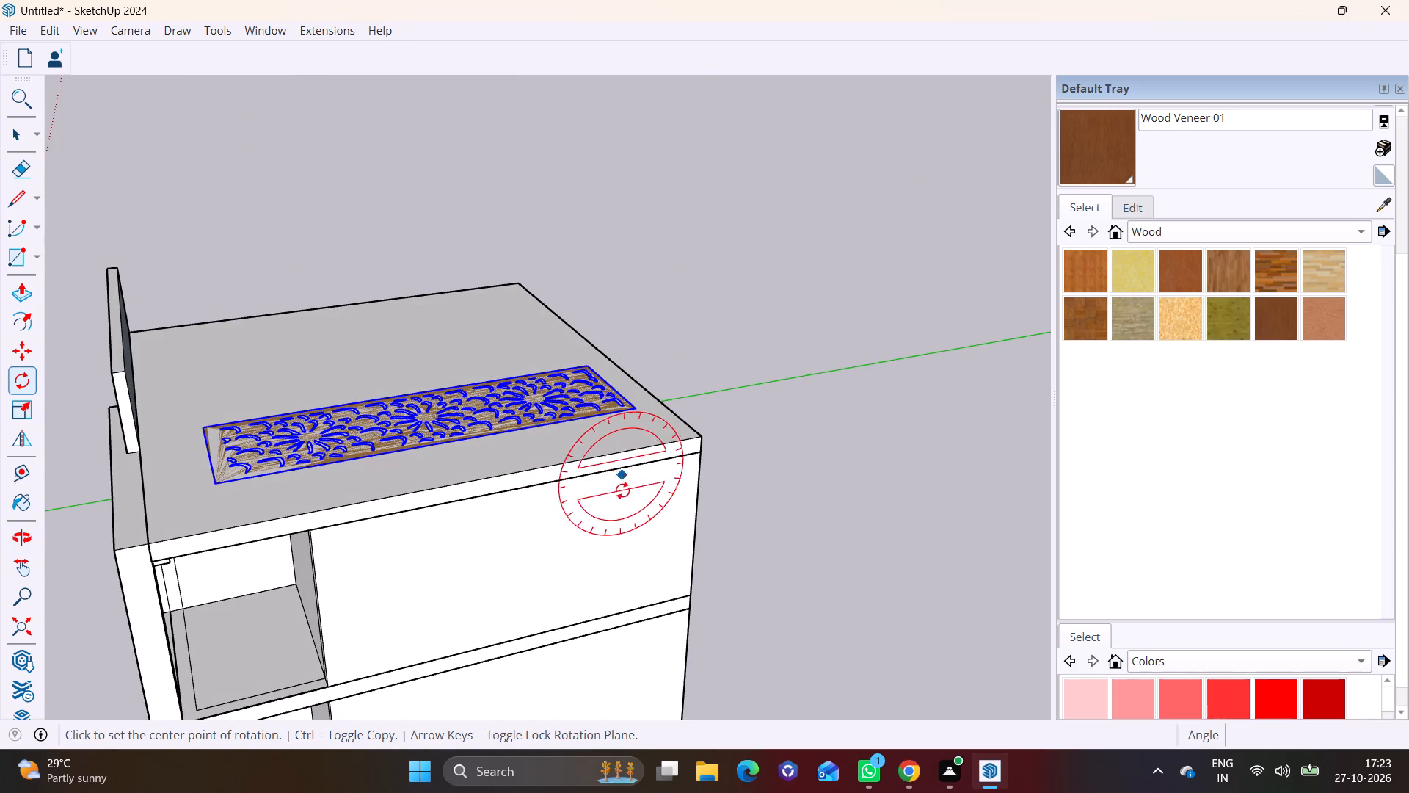
click(622, 500)
click(663, 492)
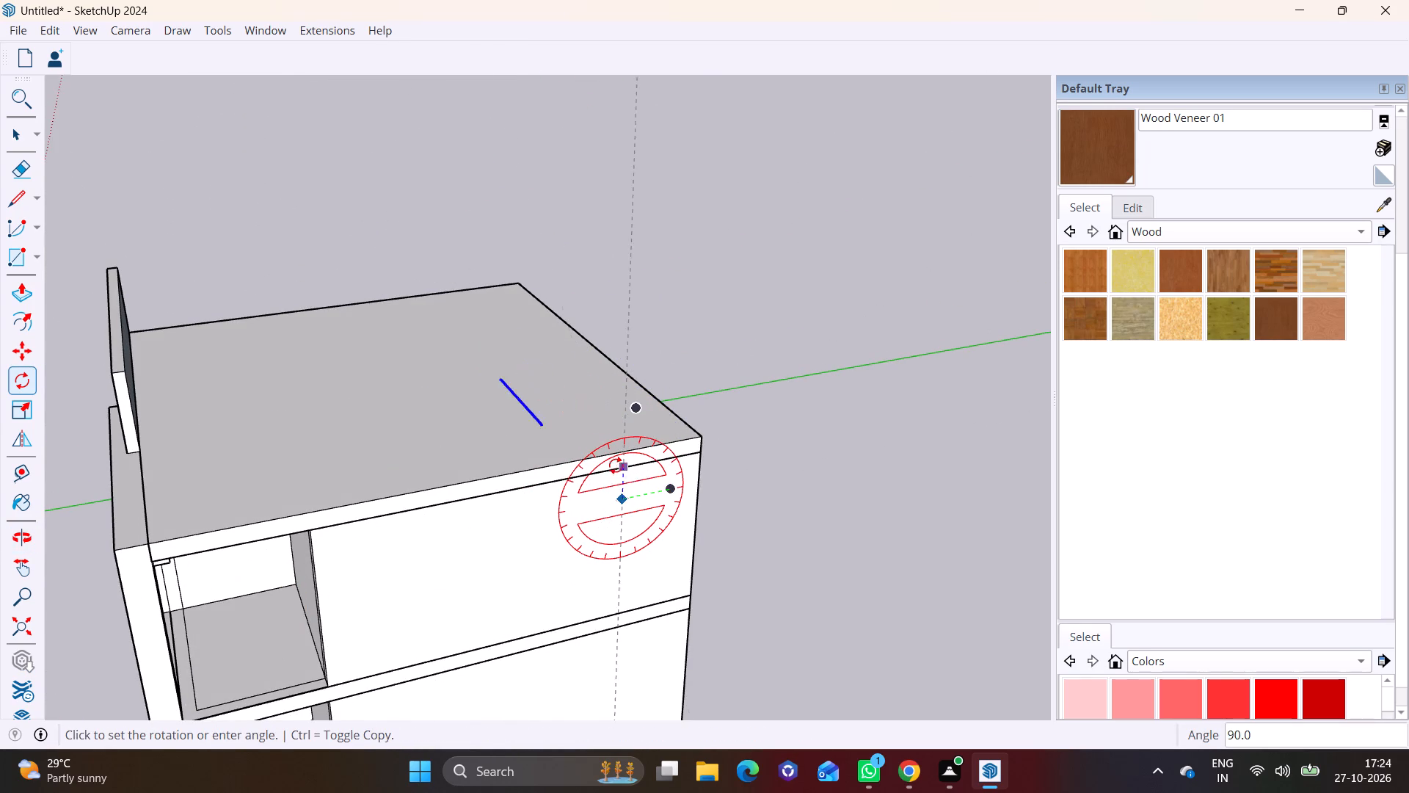
click(622, 461)
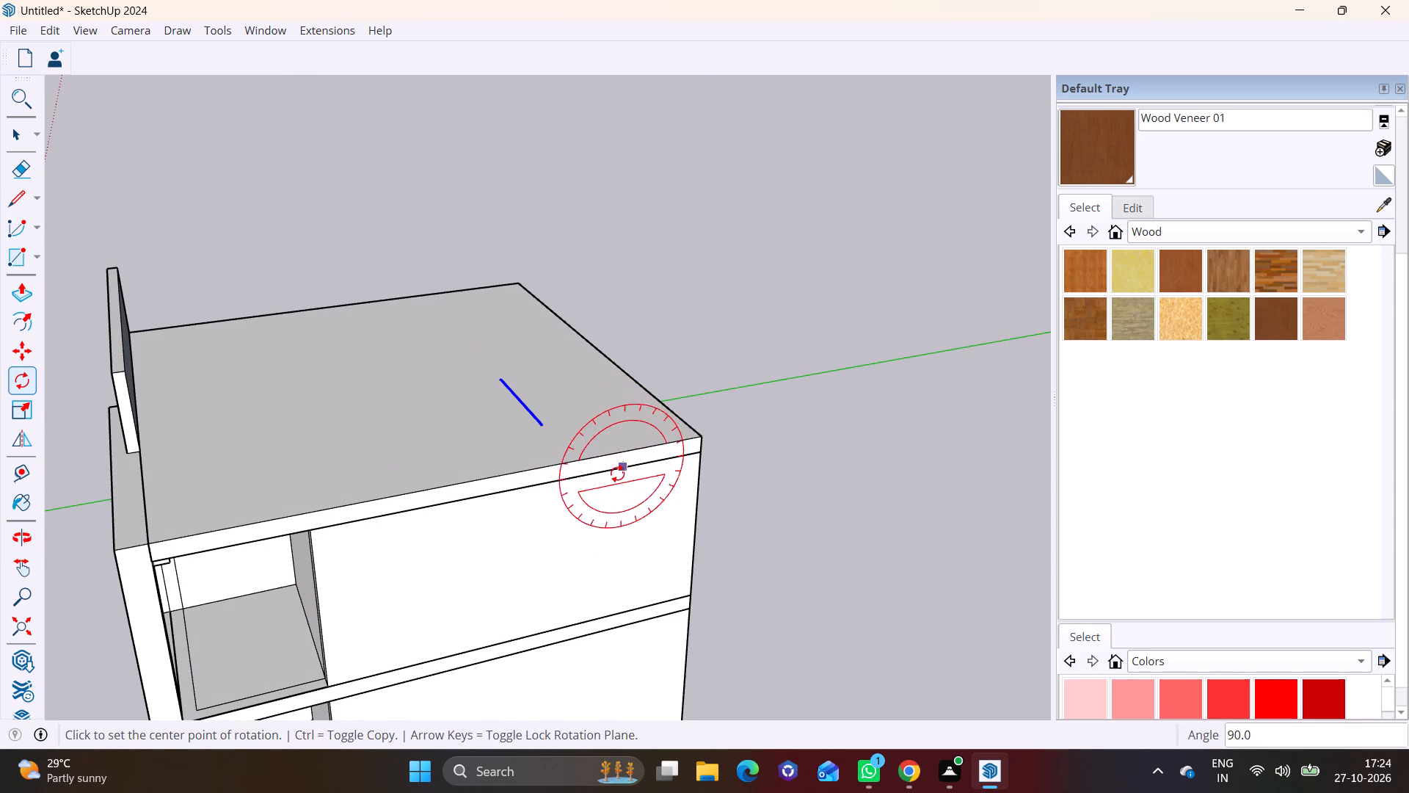
Move the upright CNC panel about 34' to the front of the house, in front of the balcony opening.
key(m)
click(544, 429)
middle_drag(171, 478, 170, 479)
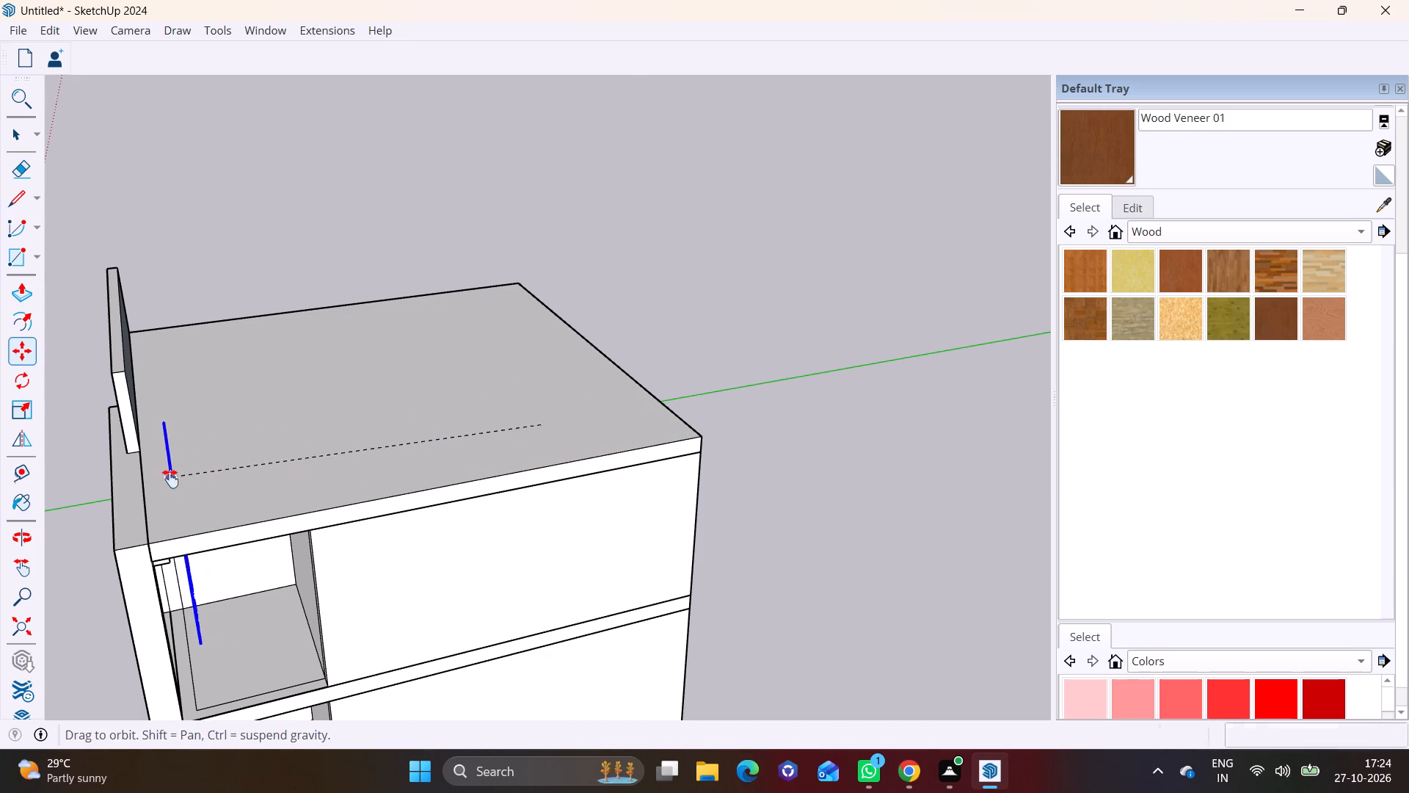
middle_drag(170, 479, 704, 337)
middle_drag(622, 428, 734, 365)
scroll(713, 378, up, 6)
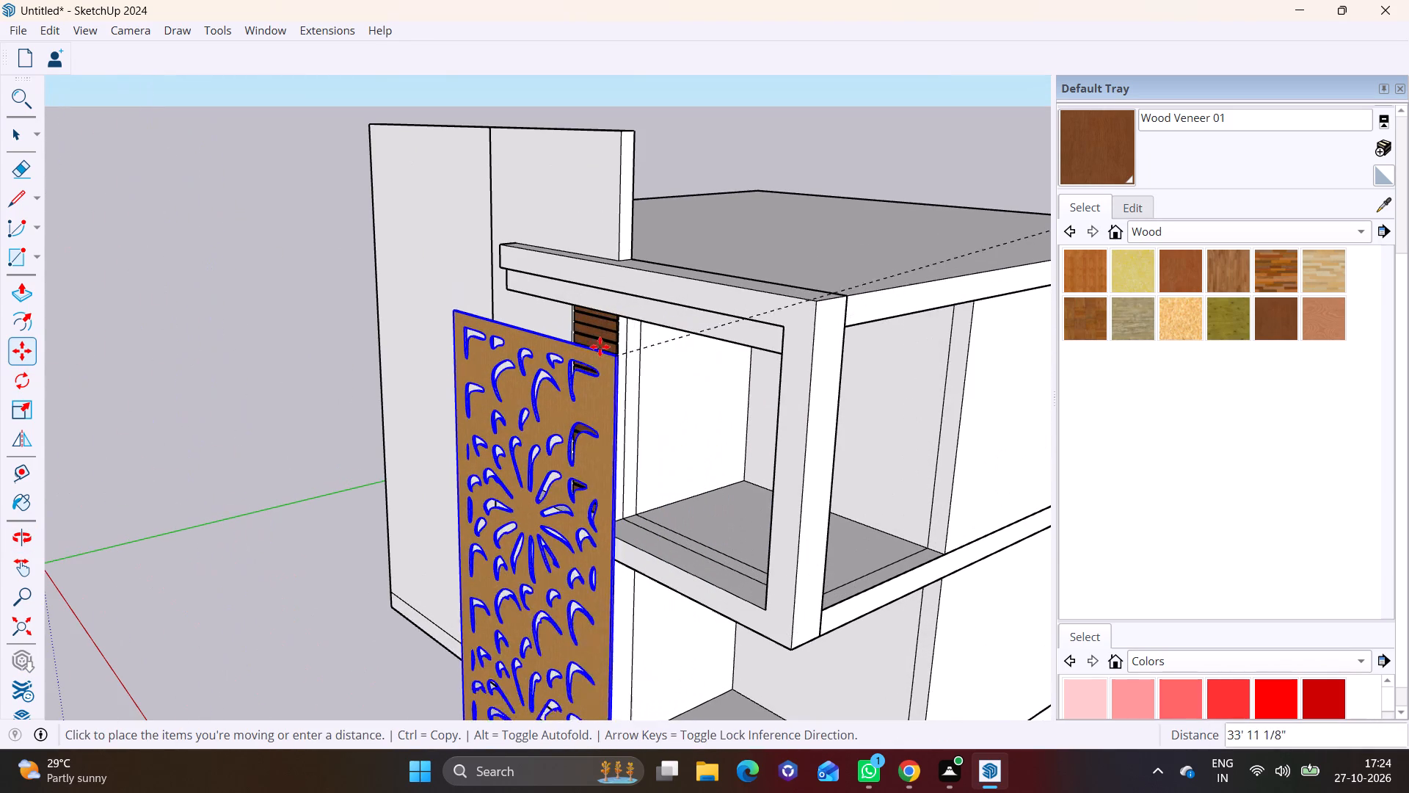
click(551, 311)
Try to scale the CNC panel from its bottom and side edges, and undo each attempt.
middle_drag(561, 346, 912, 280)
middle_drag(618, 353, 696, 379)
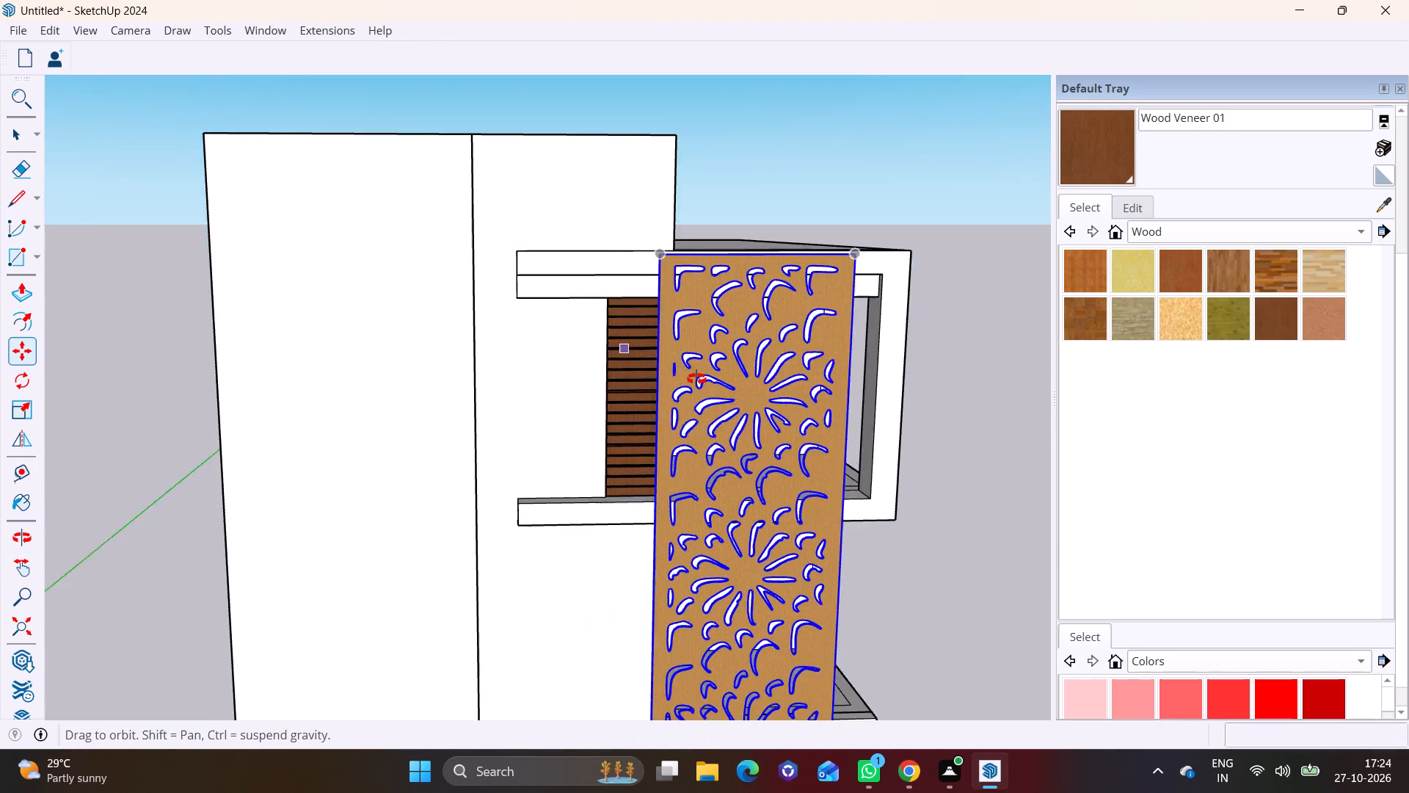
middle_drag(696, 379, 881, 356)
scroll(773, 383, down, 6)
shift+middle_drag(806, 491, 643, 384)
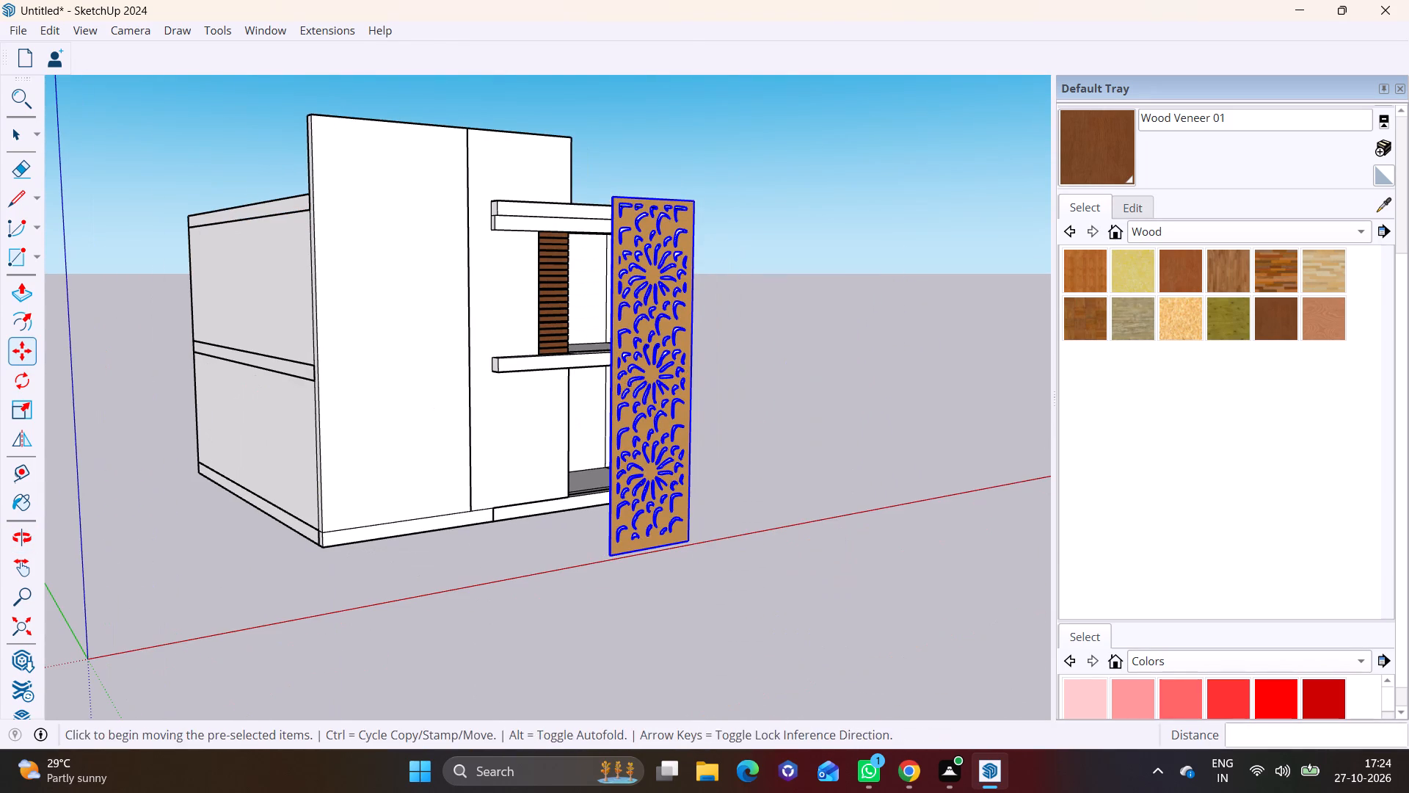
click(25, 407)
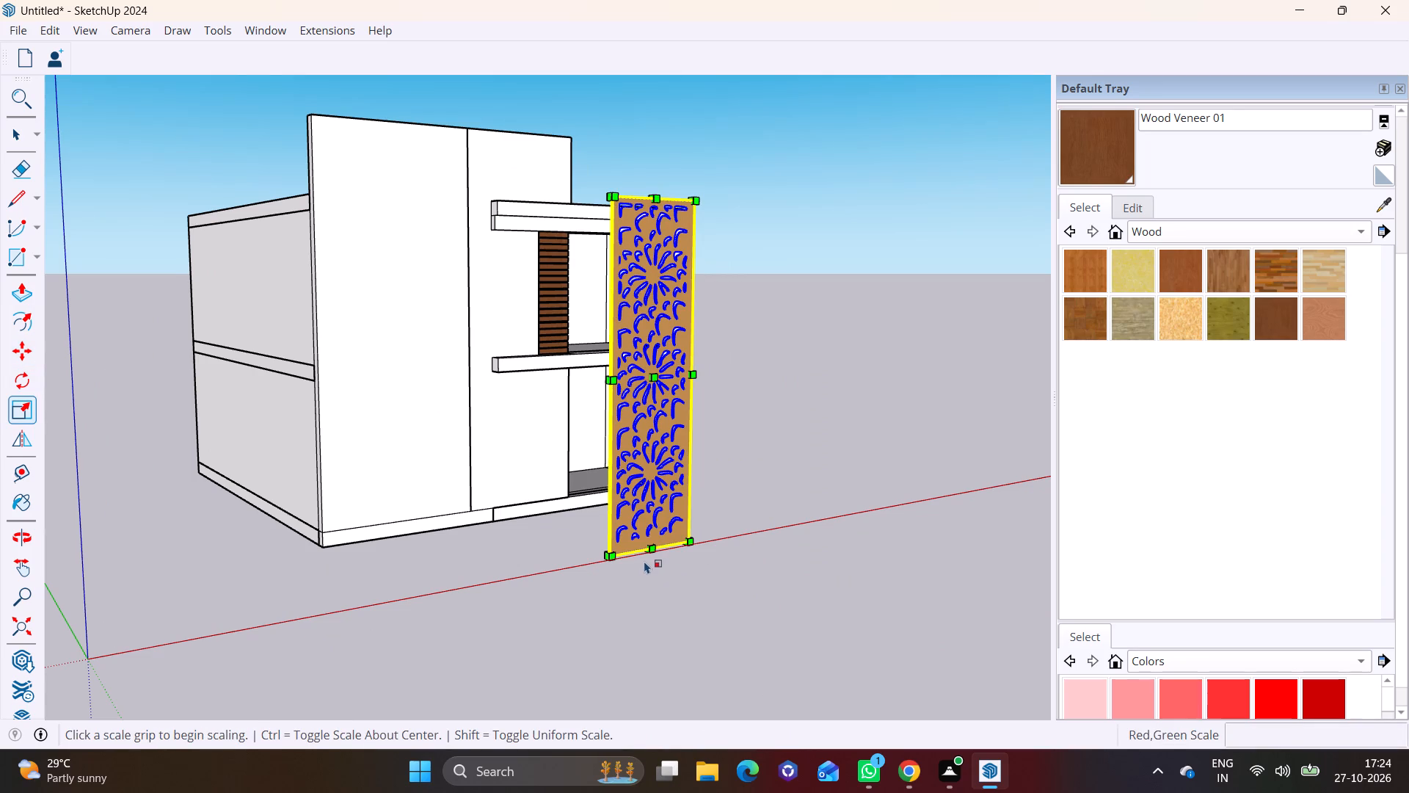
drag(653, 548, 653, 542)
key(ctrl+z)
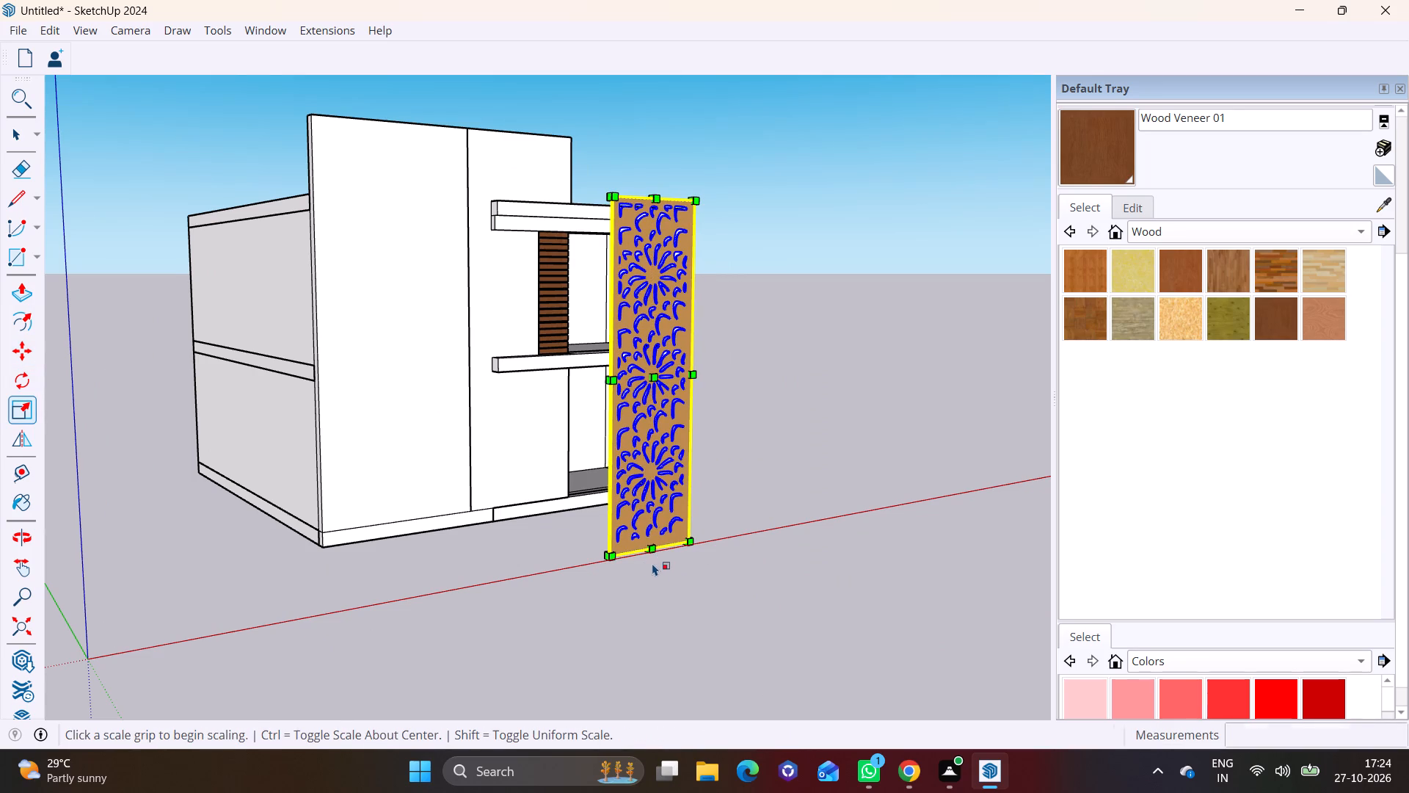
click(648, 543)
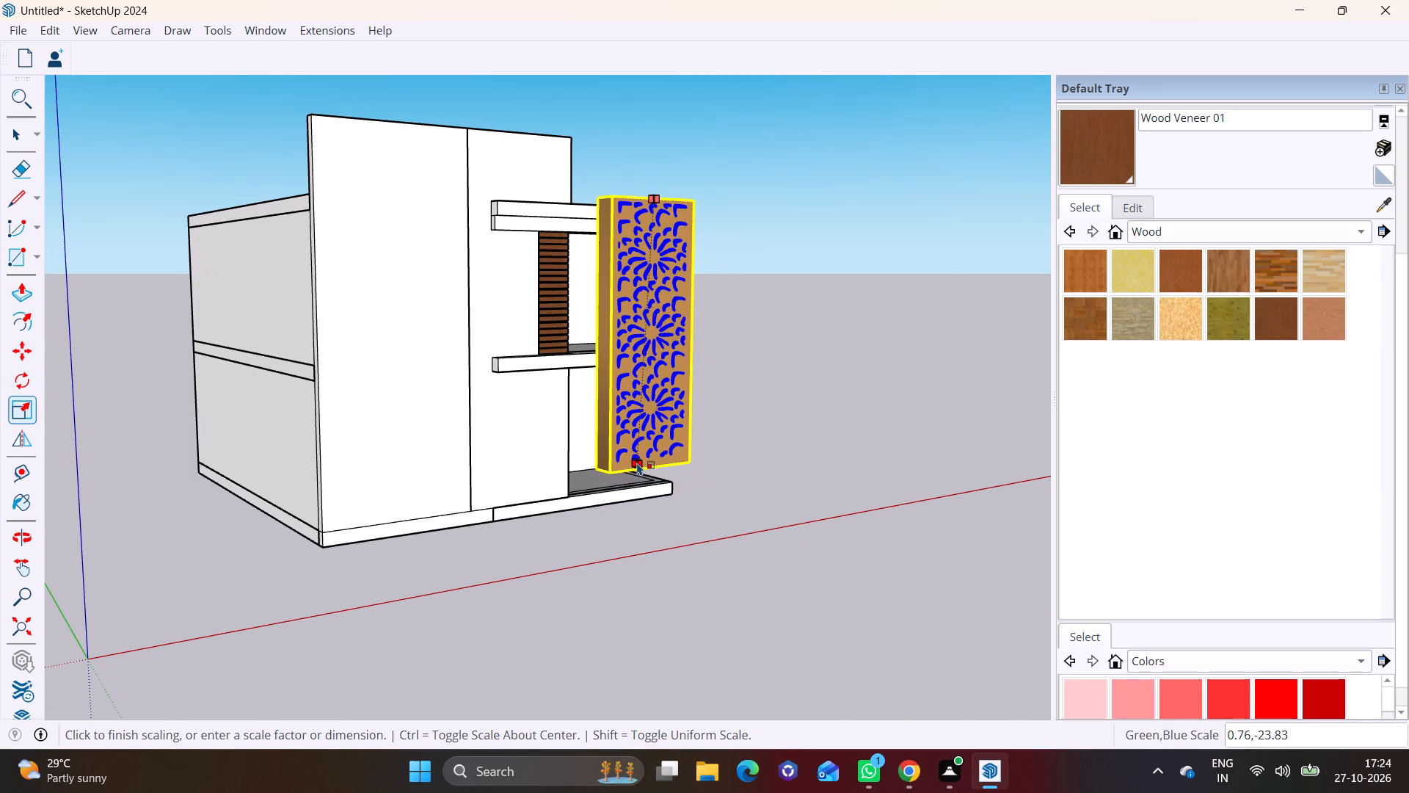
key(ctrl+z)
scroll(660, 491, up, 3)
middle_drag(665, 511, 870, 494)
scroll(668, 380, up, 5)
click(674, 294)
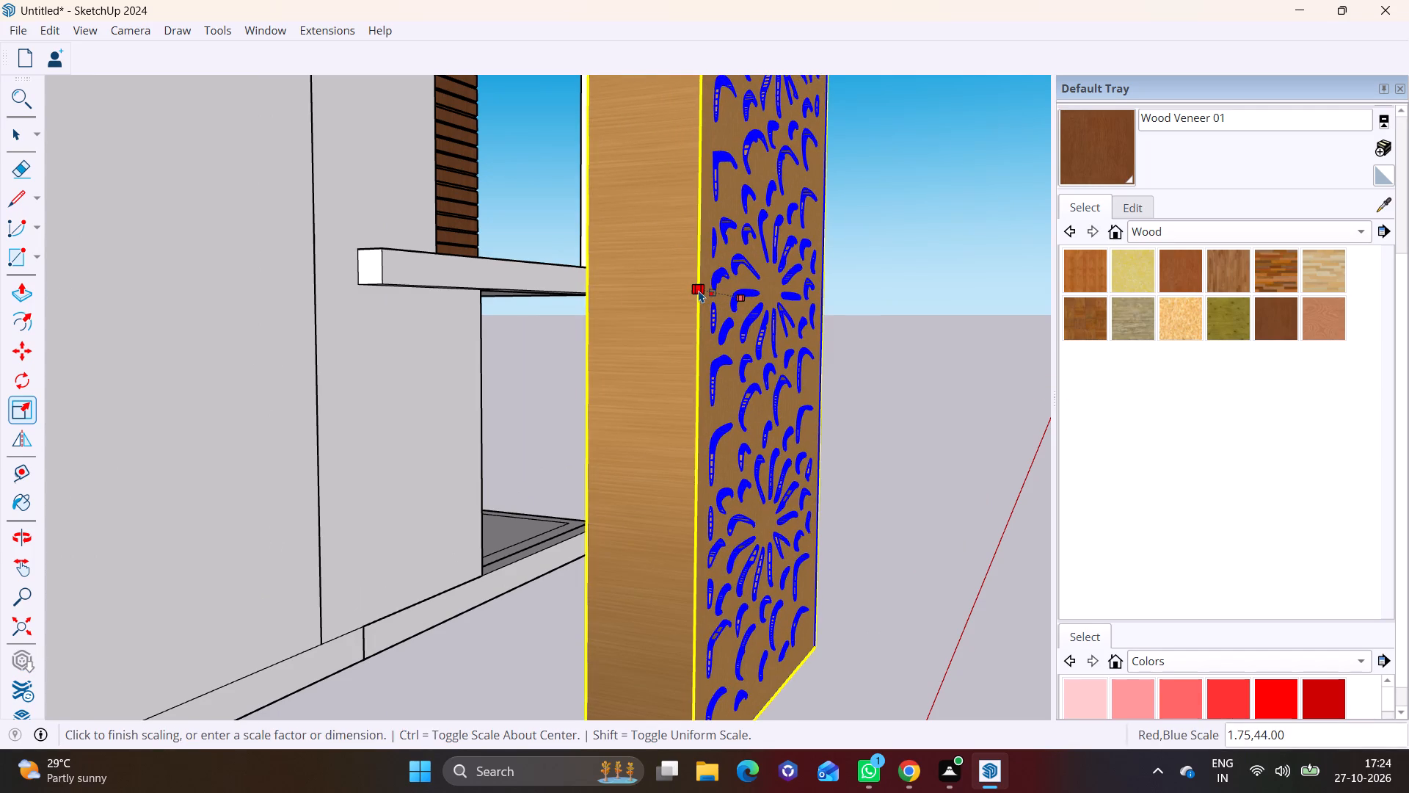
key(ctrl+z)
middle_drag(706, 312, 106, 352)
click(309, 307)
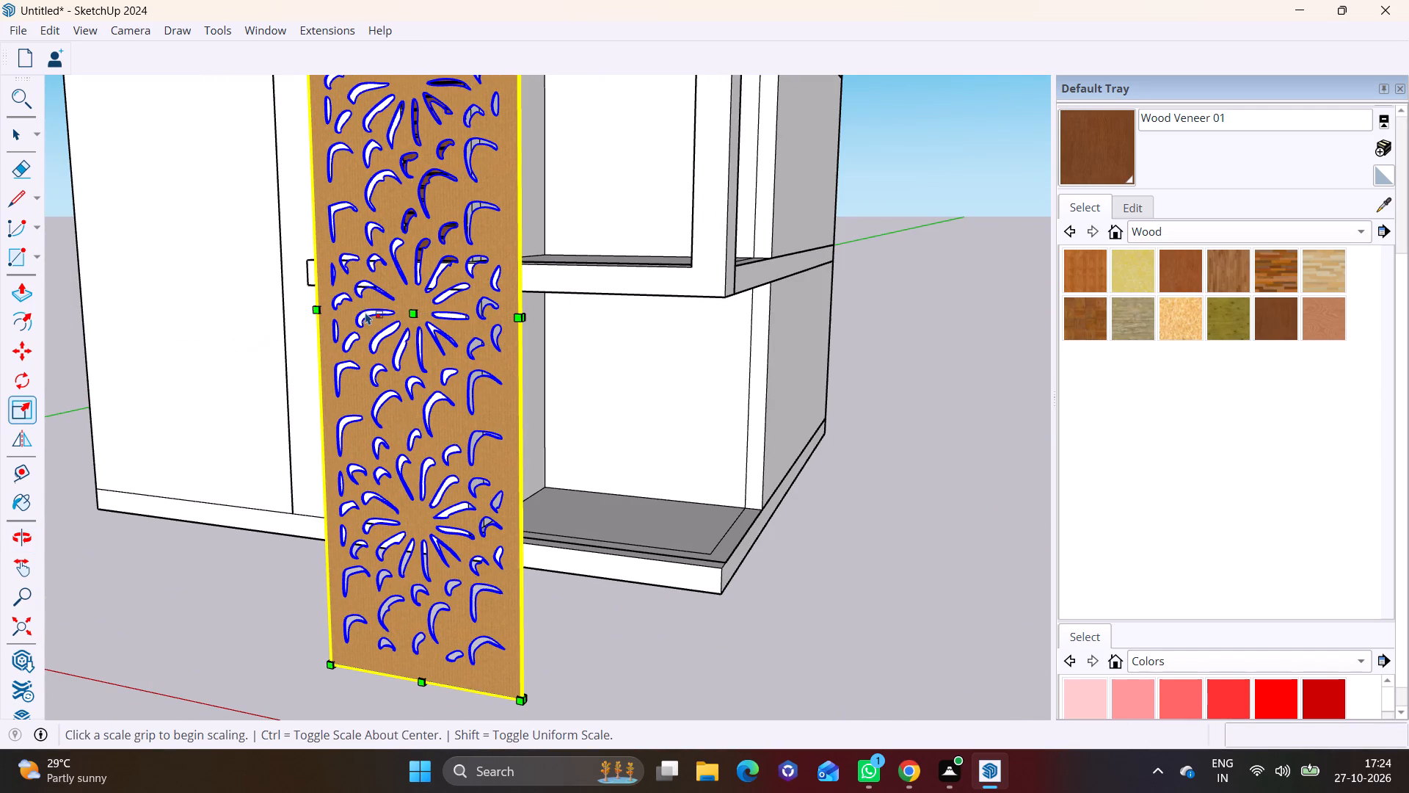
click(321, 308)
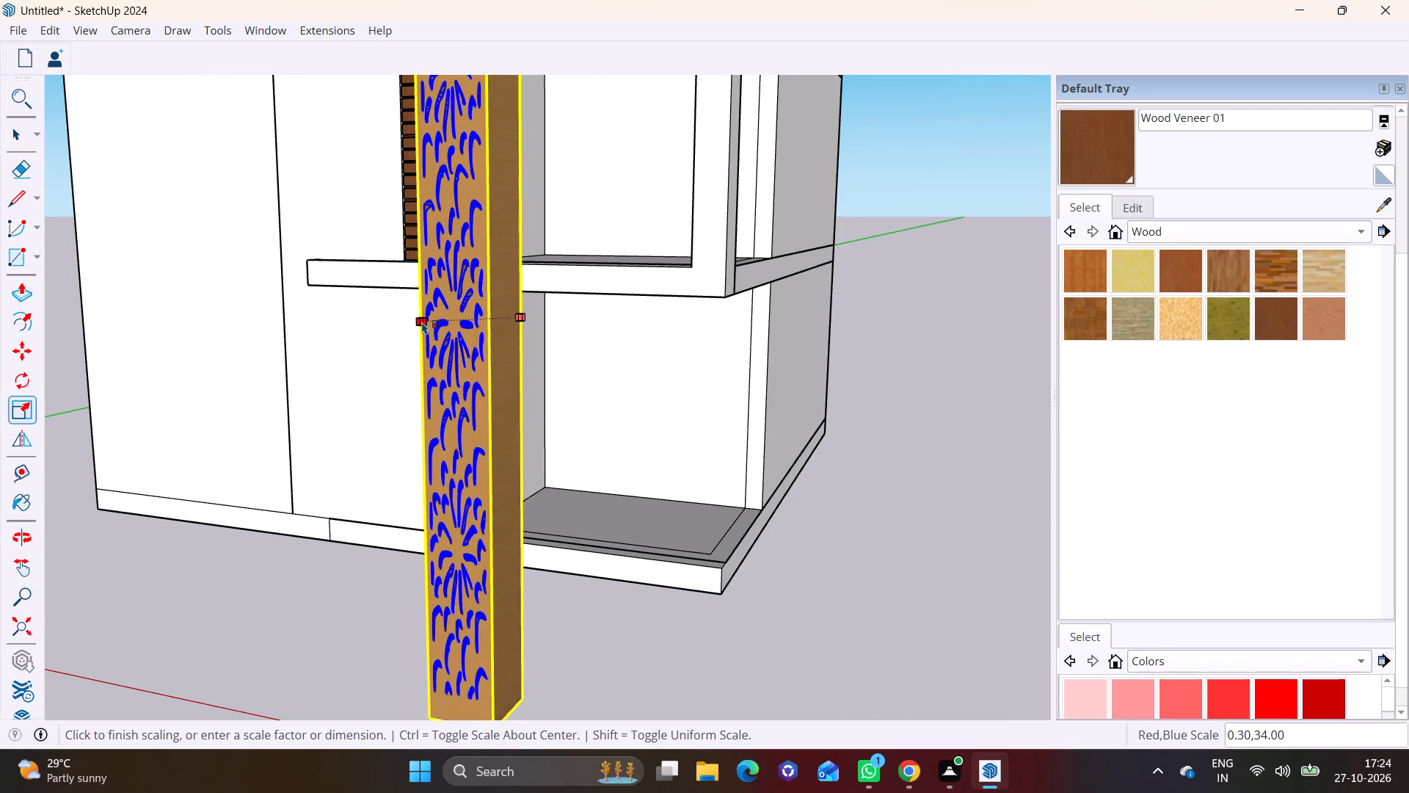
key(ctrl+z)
Scale the CNC panel down uniformly in two passes until it is shorter than the wood-slatted pilaster.
middle_drag(489, 388, 463, 227)
scroll(528, 531, up, 2)
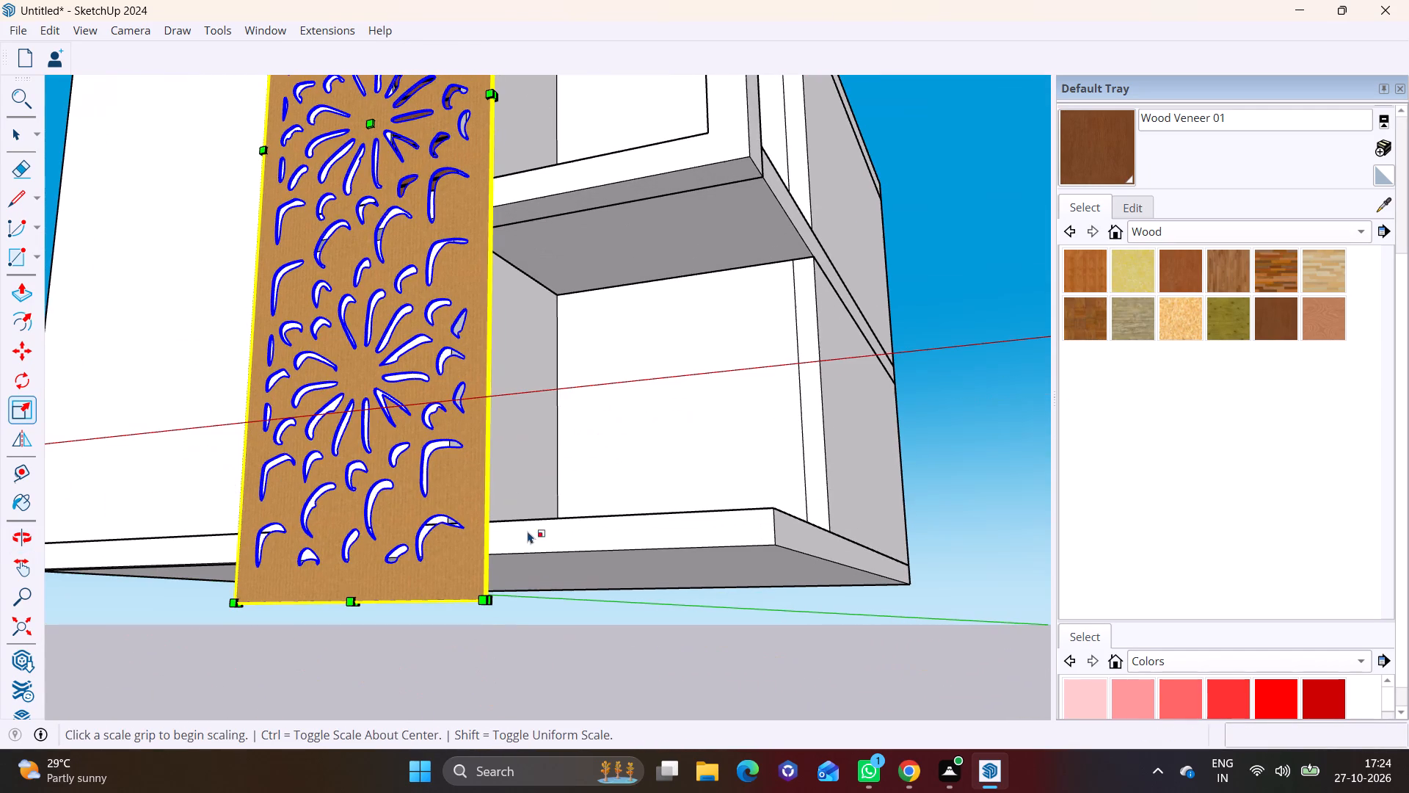
click(482, 597)
click(399, 279)
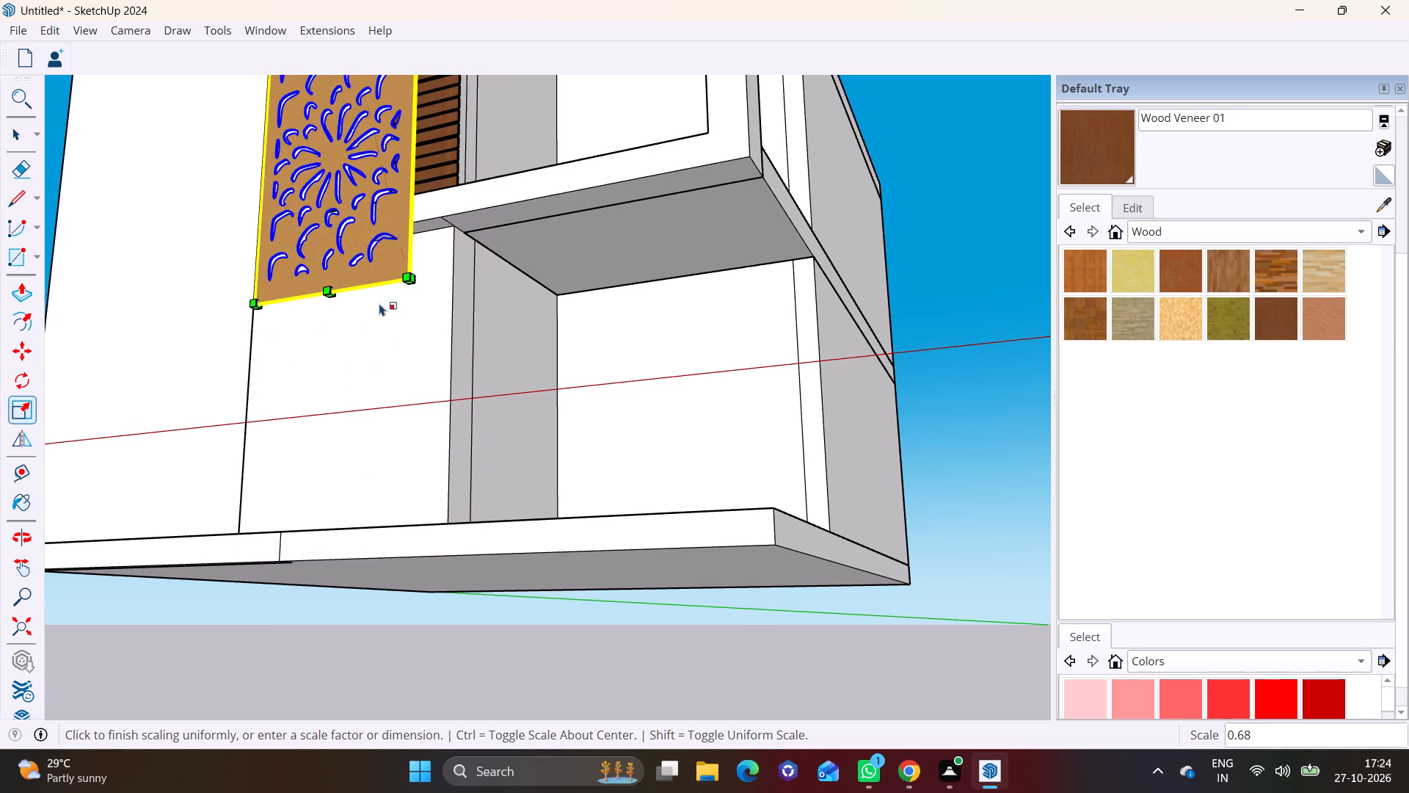
scroll(379, 305, down, 4)
shift+middle_drag(403, 336, 484, 579)
click(494, 583)
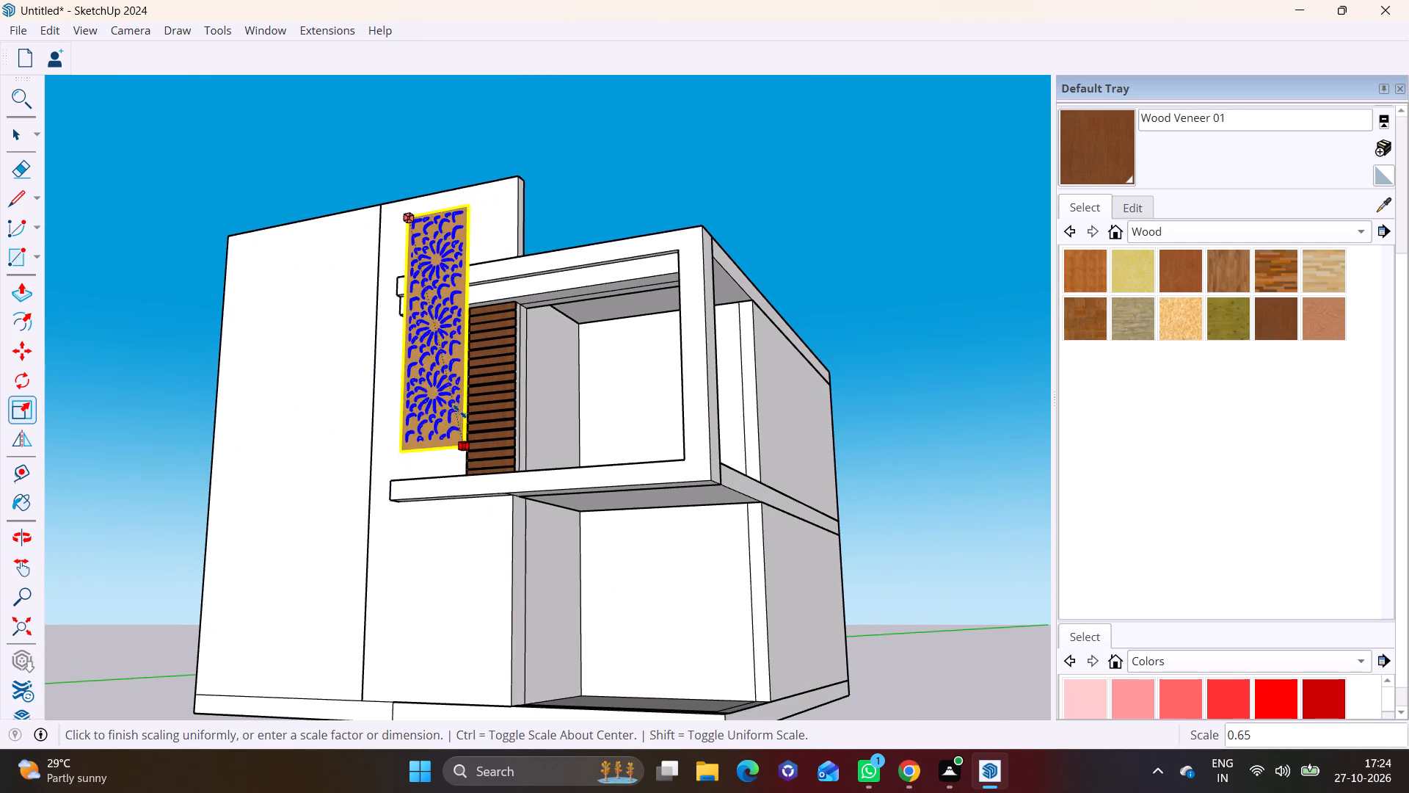
click(451, 357)
Move the CNC panel about 7' past the wood-slatted pilaster, and about 6' 6" back onto the front wall beside it.
middle_drag(491, 466, 804, 549)
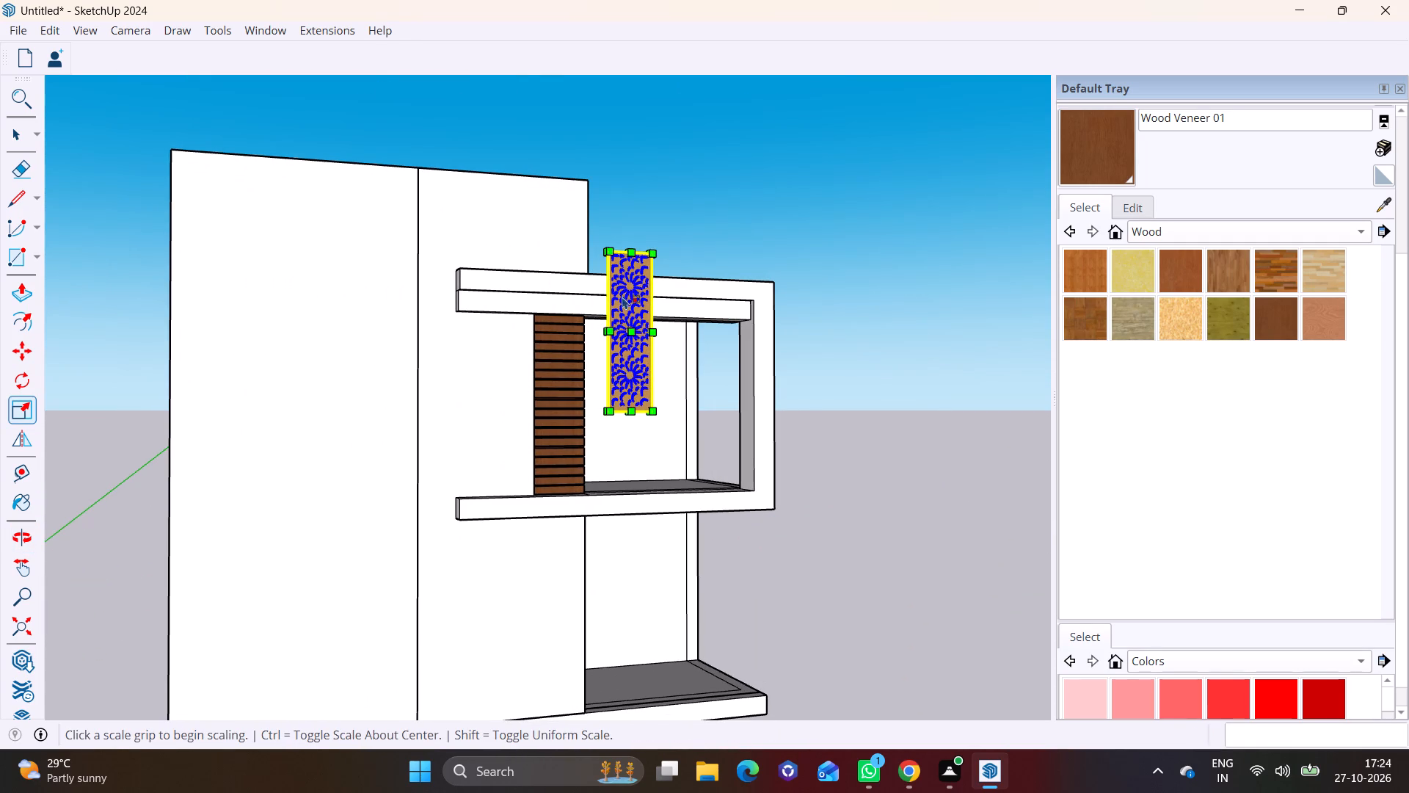
key(m)
click(655, 258)
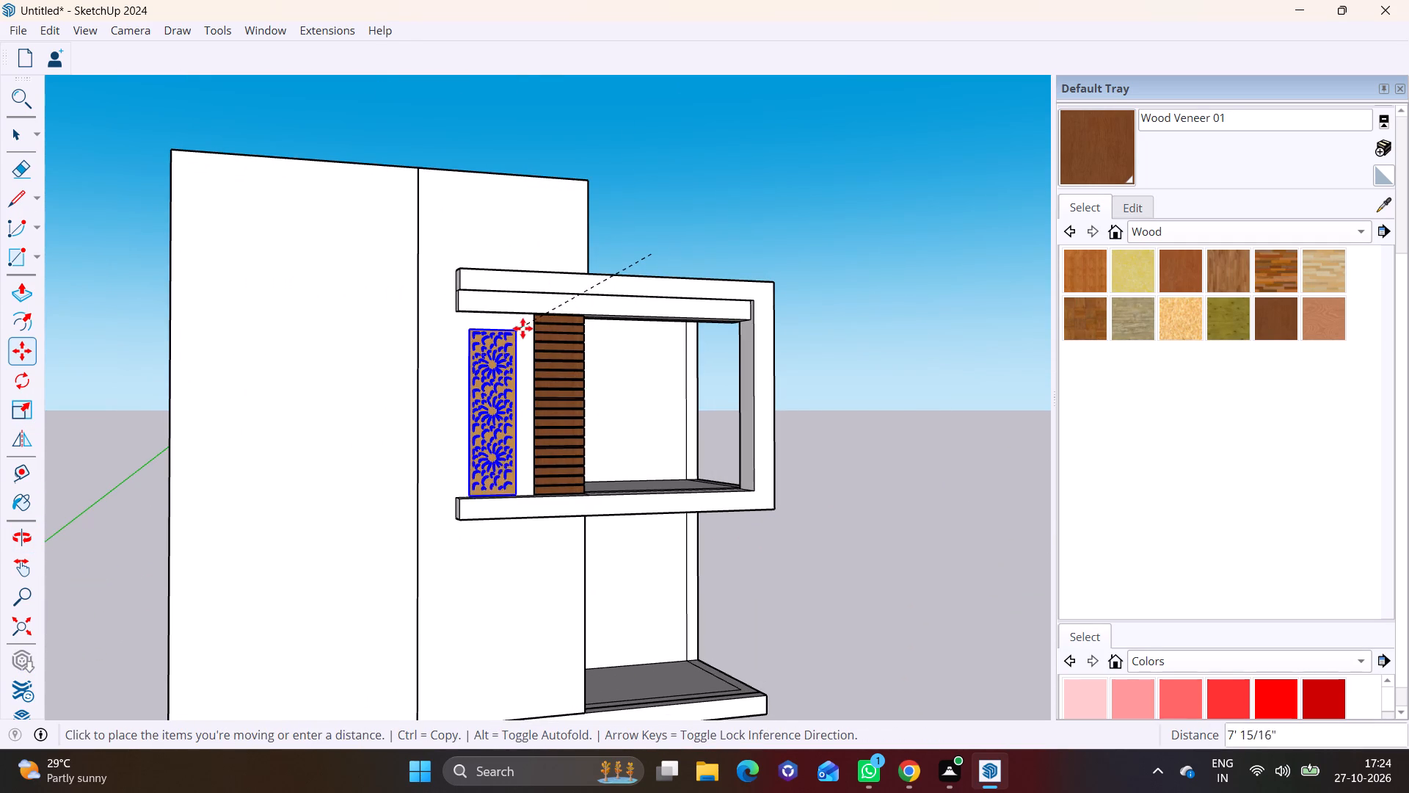
click(524, 325)
middle_drag(408, 429, 322, 441)
middle_drag(429, 426, 561, 458)
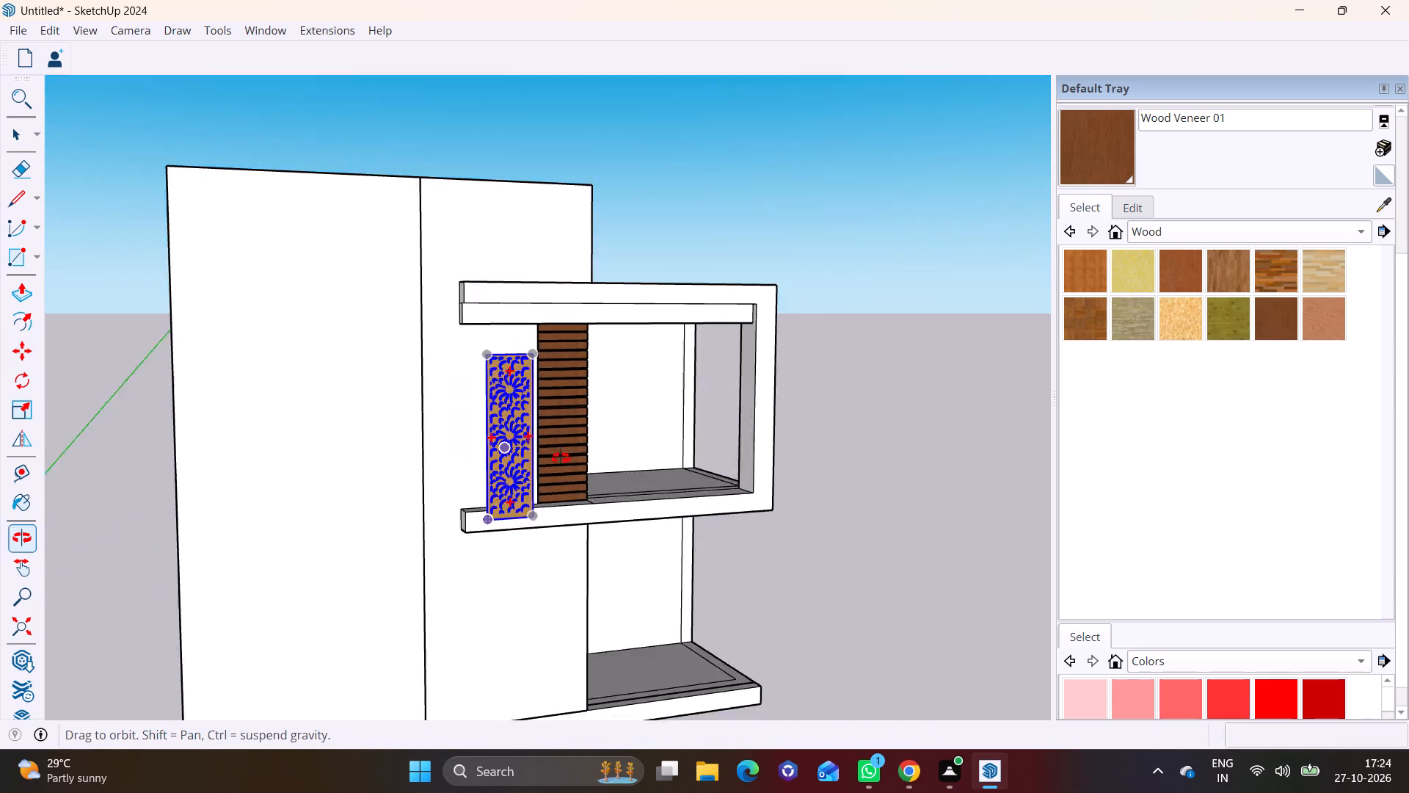
middle_drag(561, 458, 770, 453)
click(685, 359)
click(560, 344)
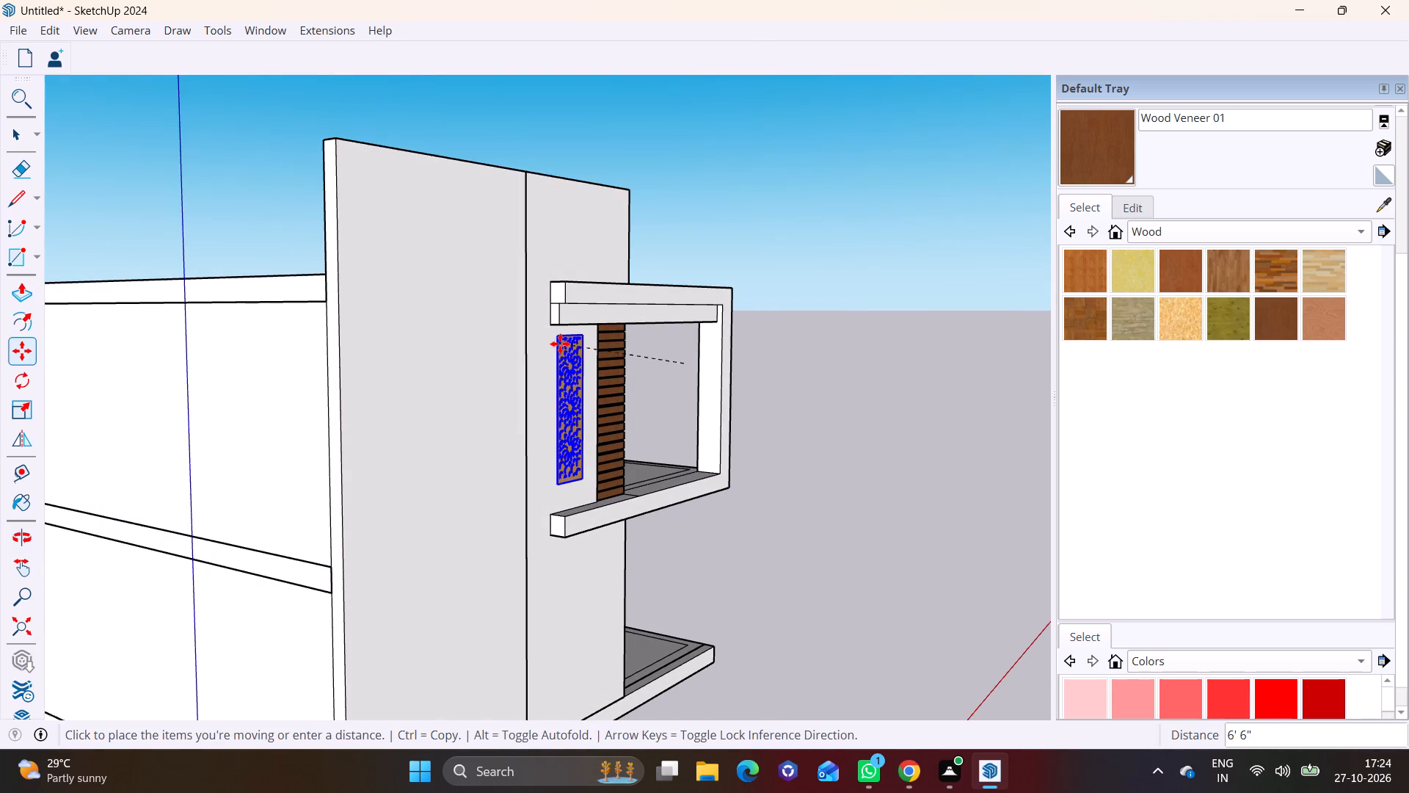
key(space)
click(813, 462)
Move the CNC panel about 3' along the wall so its upper corner meets the wood-slatted pilaster's outer edge.
middle_drag(582, 475, 317, 521)
scroll(384, 482, up, 2)
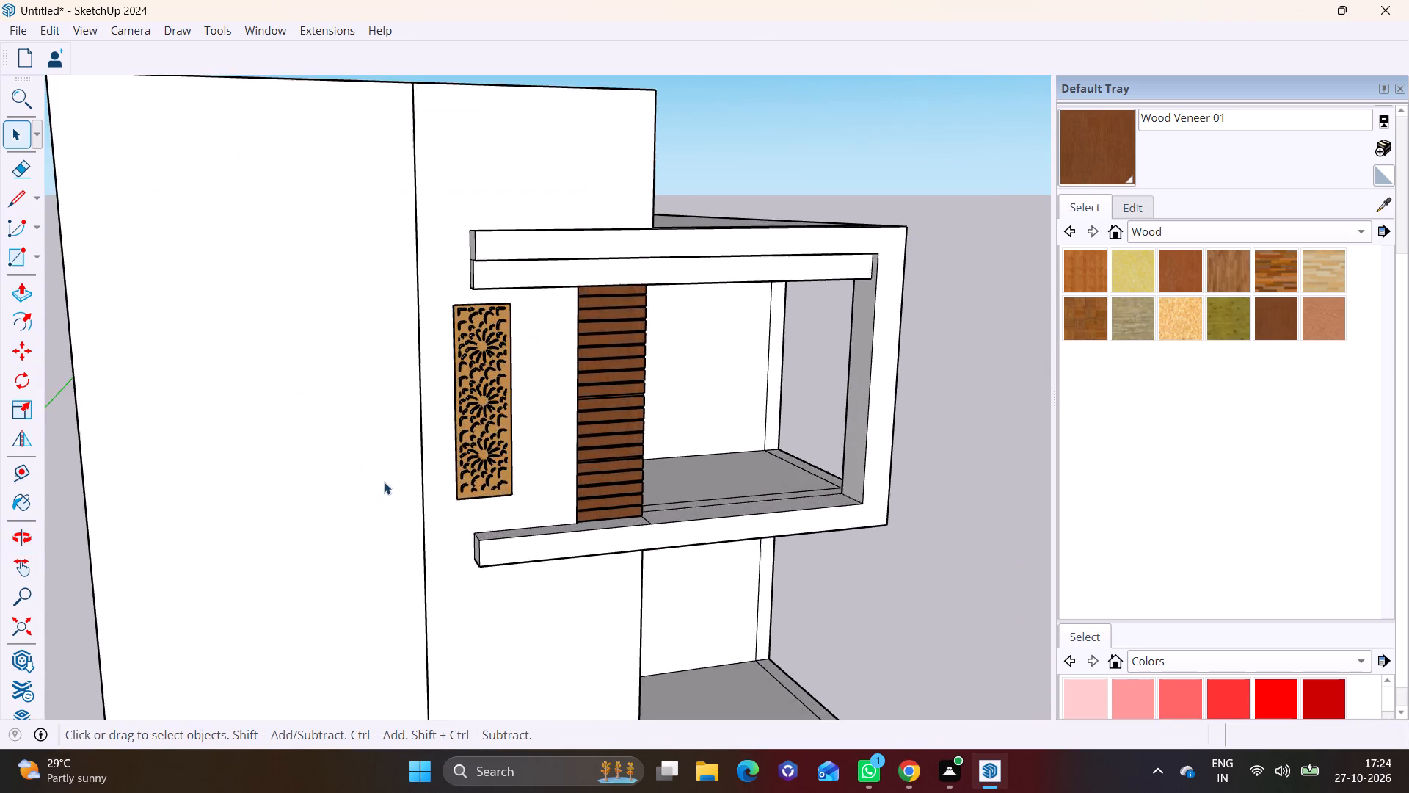
scroll(384, 482, up, 3)
middle_drag(487, 470, 289, 477)
scroll(432, 444, up, 5)
middle_drag(492, 466, 225, 463)
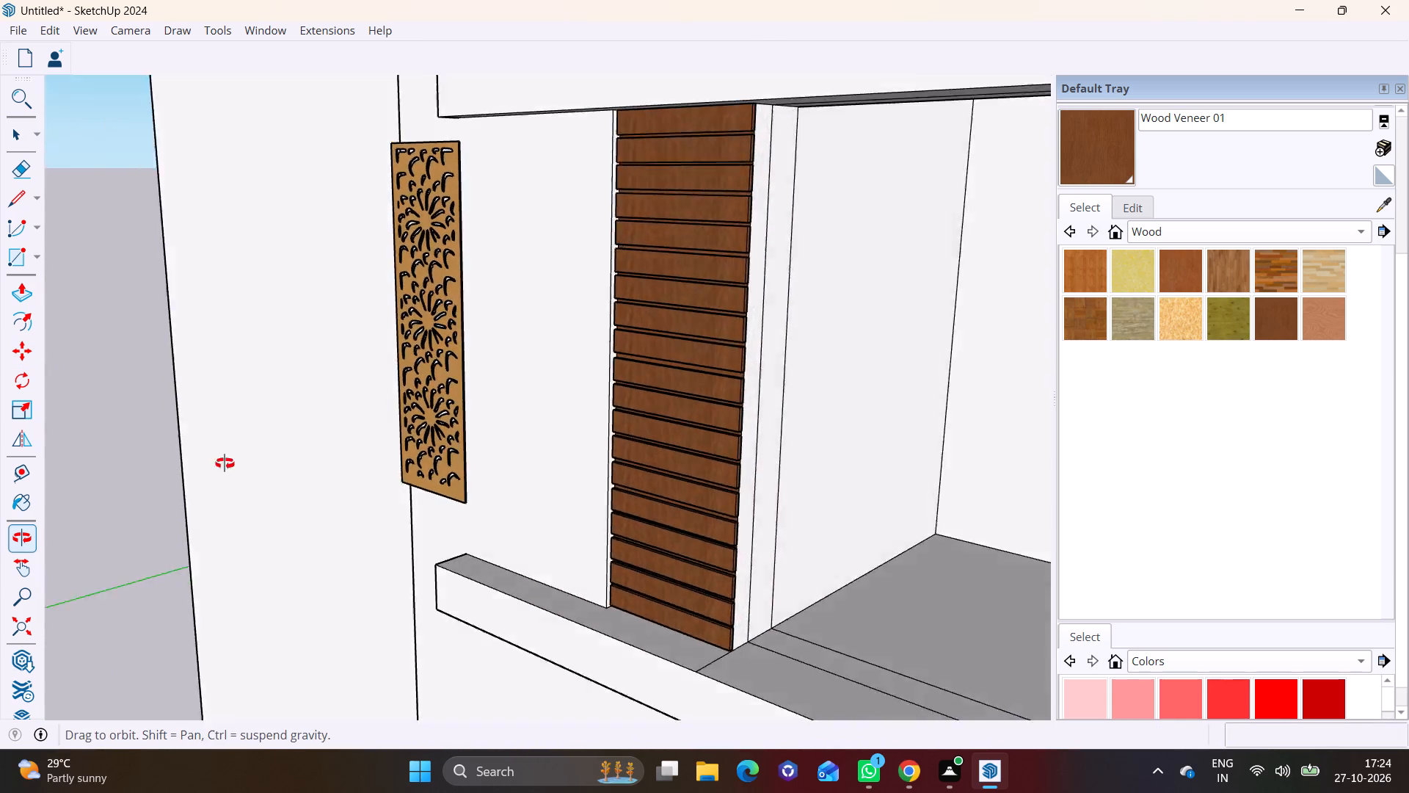
middle_drag(225, 463, 191, 451)
middle_drag(626, 437, 550, 598)
scroll(445, 468, up, 2)
middle_drag(481, 468, 376, 466)
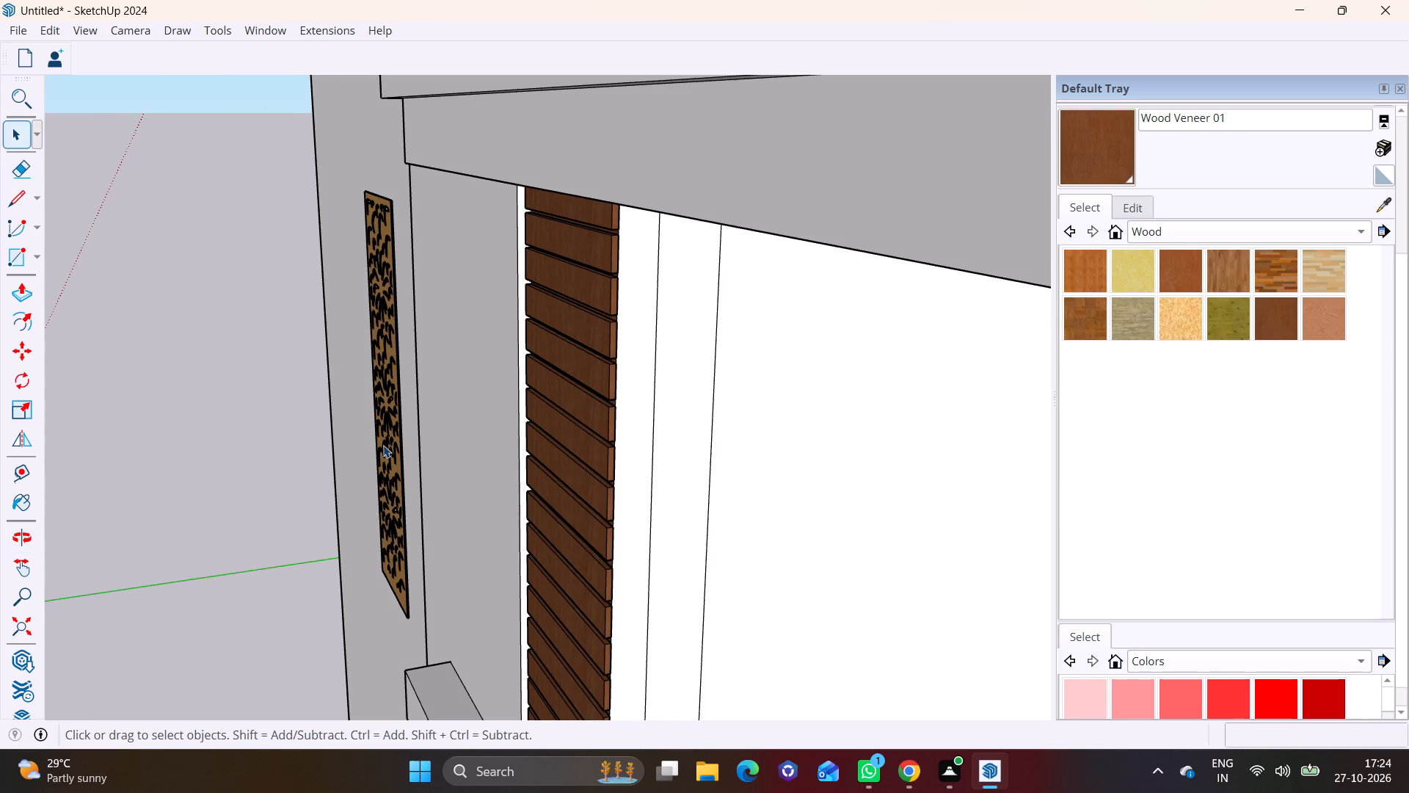
click(390, 443)
key(m)
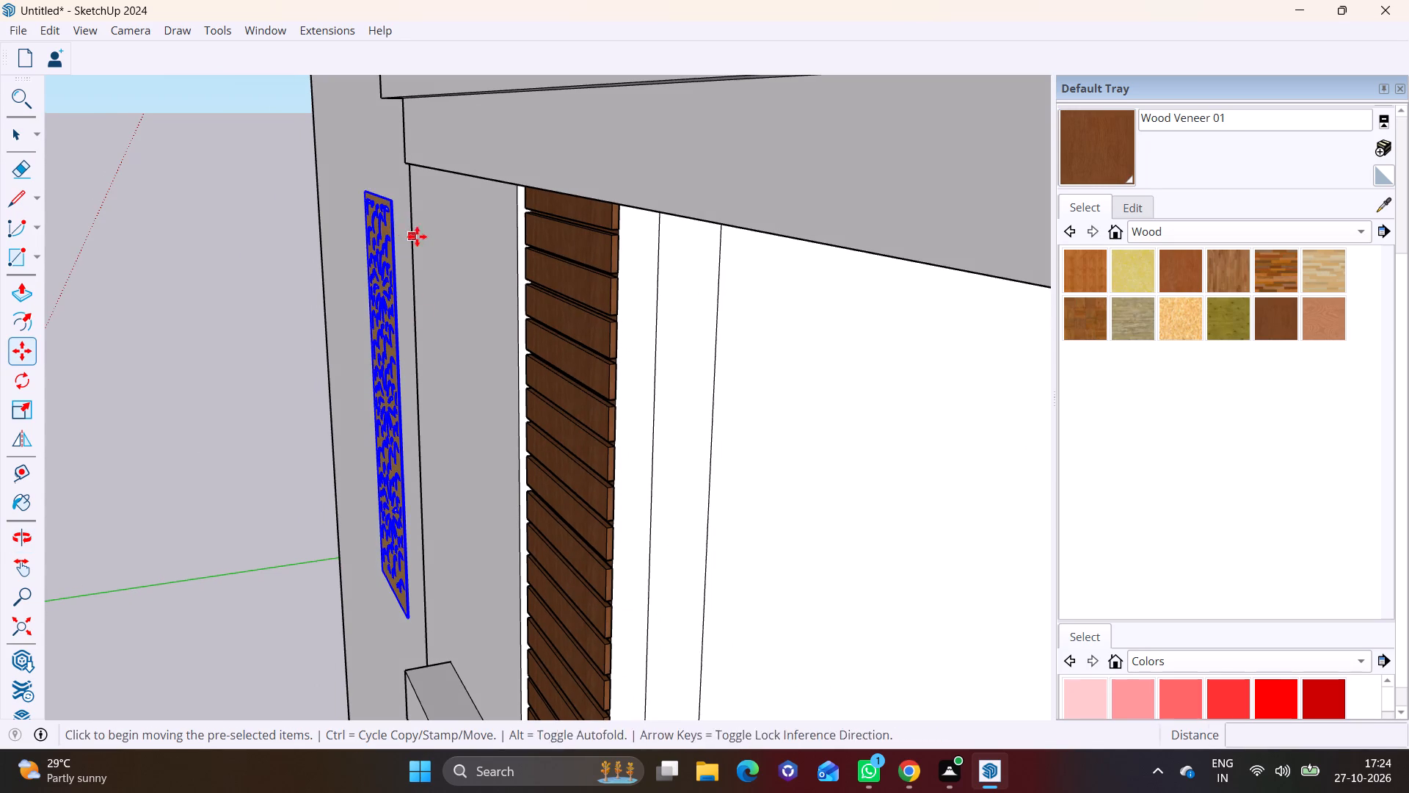
middle_drag(417, 236, 506, 211)
click(391, 207)
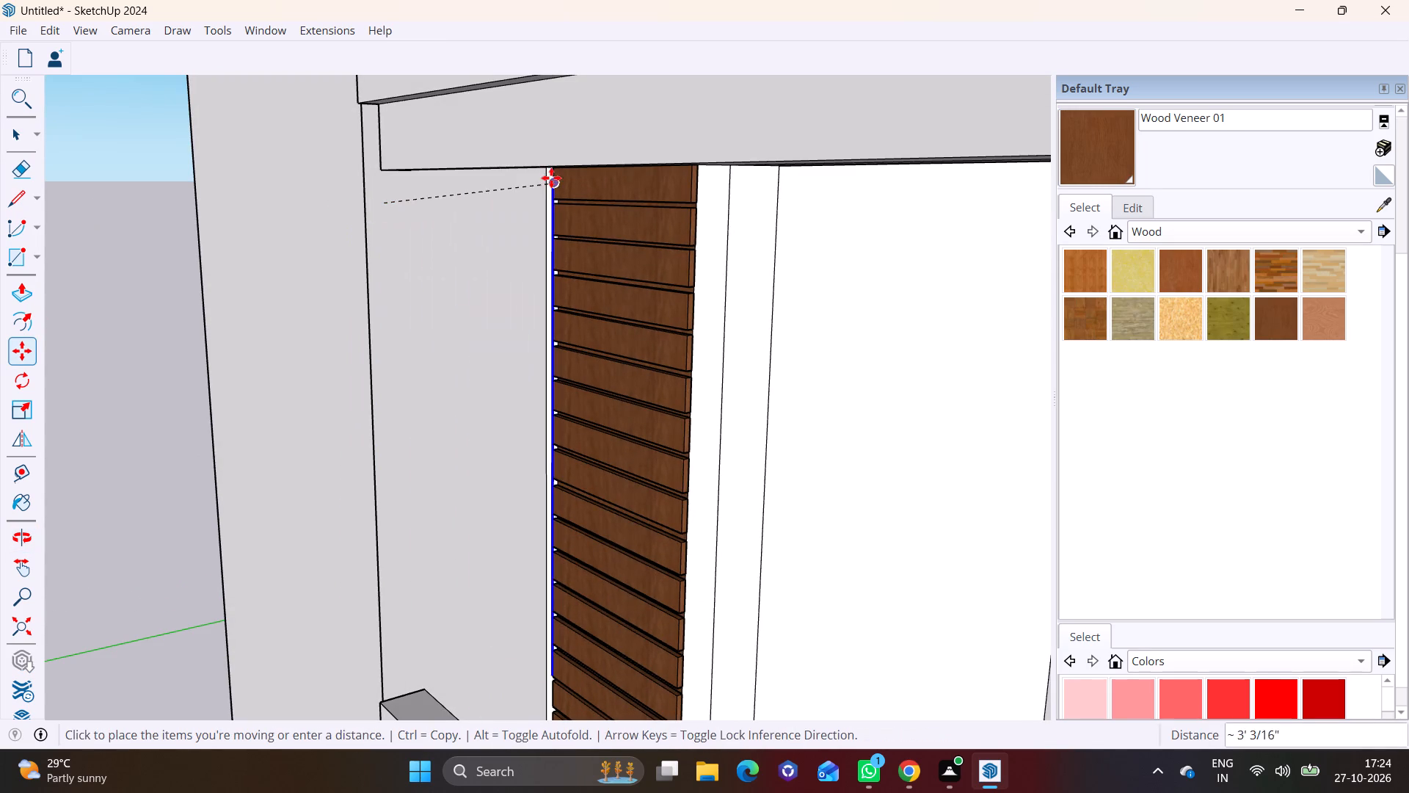
click(542, 181)
key(space)
click(829, 414)
middle_drag(430, 409, 705, 422)
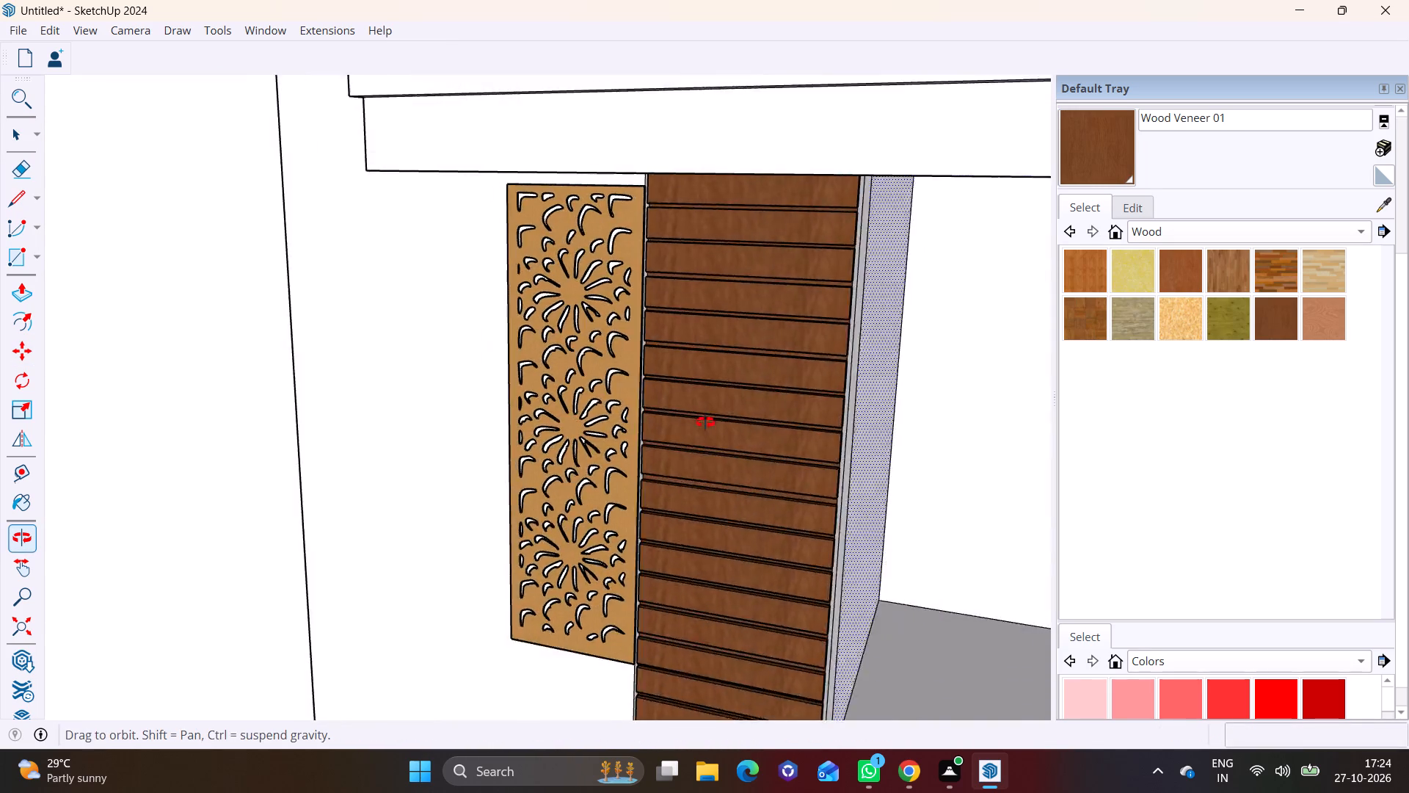
middle_drag(705, 422, 1060, 438)
middle_drag(614, 432, 416, 409)
scroll(437, 396, down, 2)
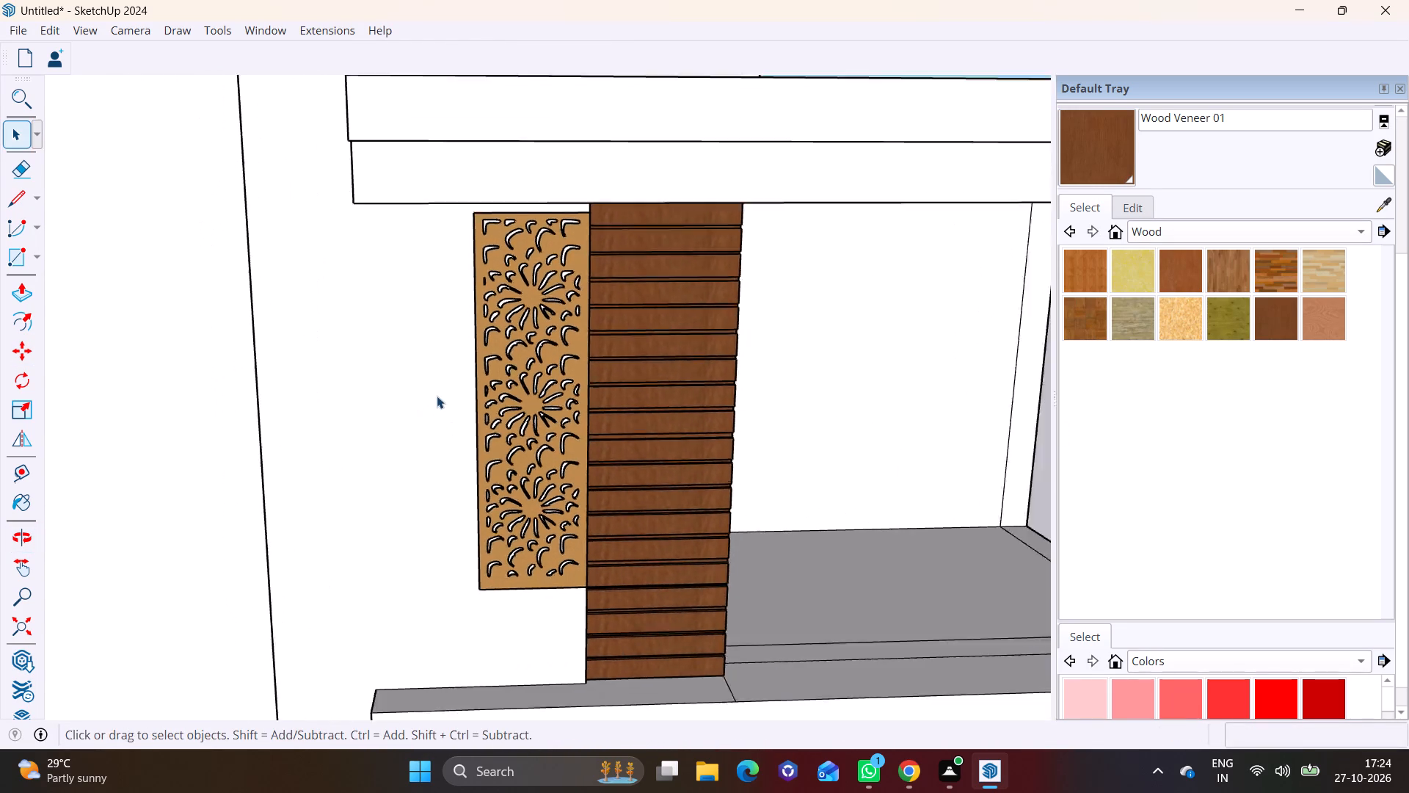
Scale the CNC panel wider from its outer edge, away from the wood-slatted pilaster, to roughly double its width.
middle_drag(438, 396, 432, 322)
click(511, 341)
key(space)
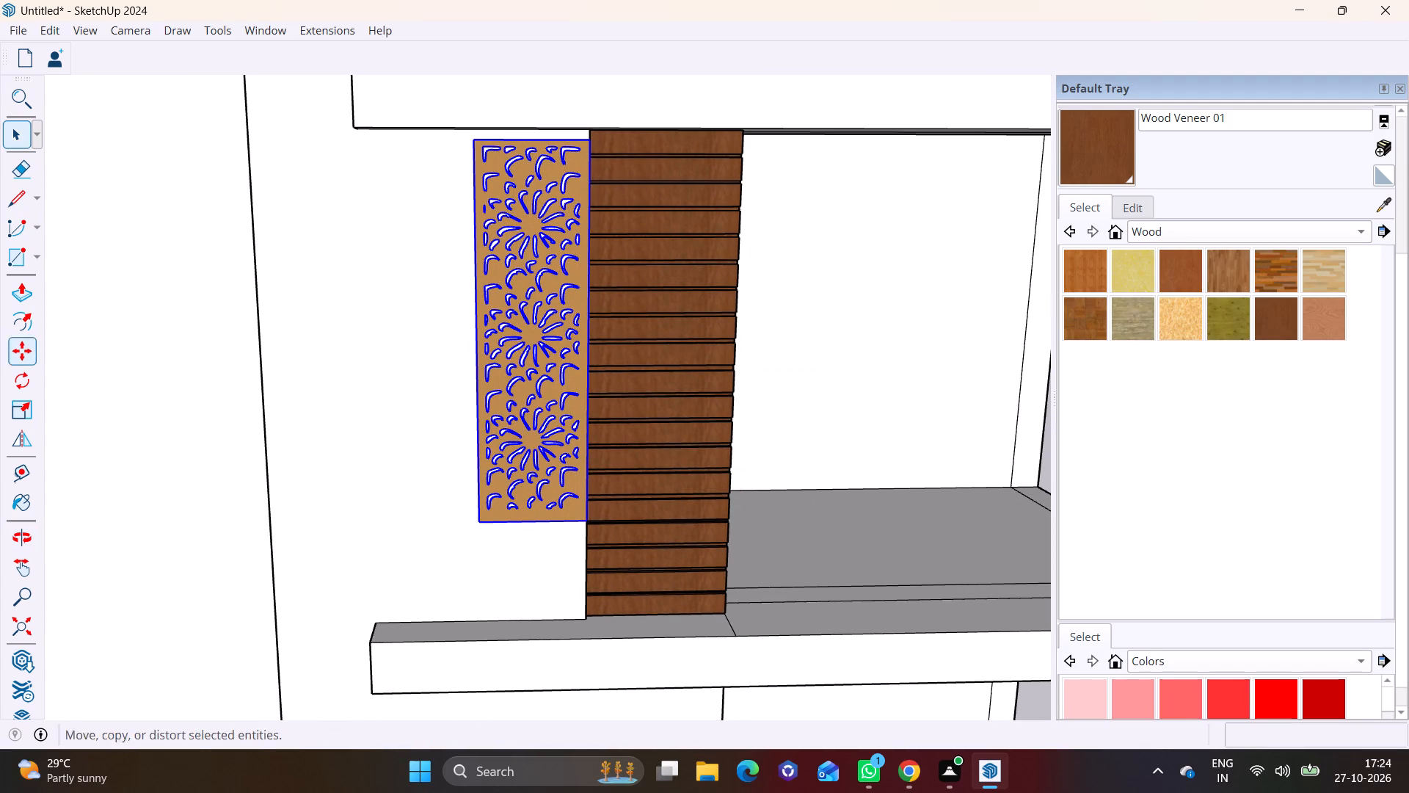
click(33, 405)
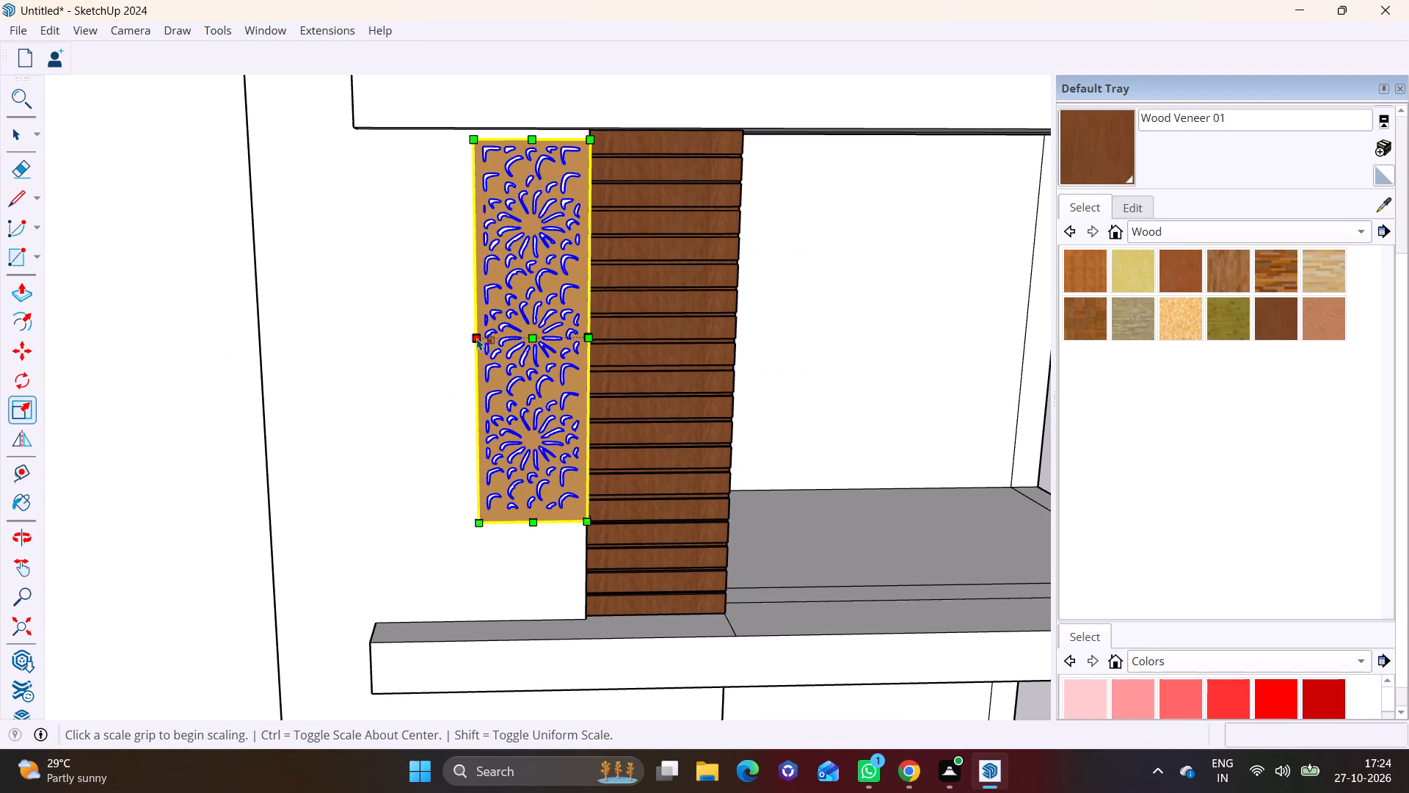
click(477, 338)
click(360, 331)
scroll(423, 416, down, 1)
middle_drag(424, 418, 384, 408)
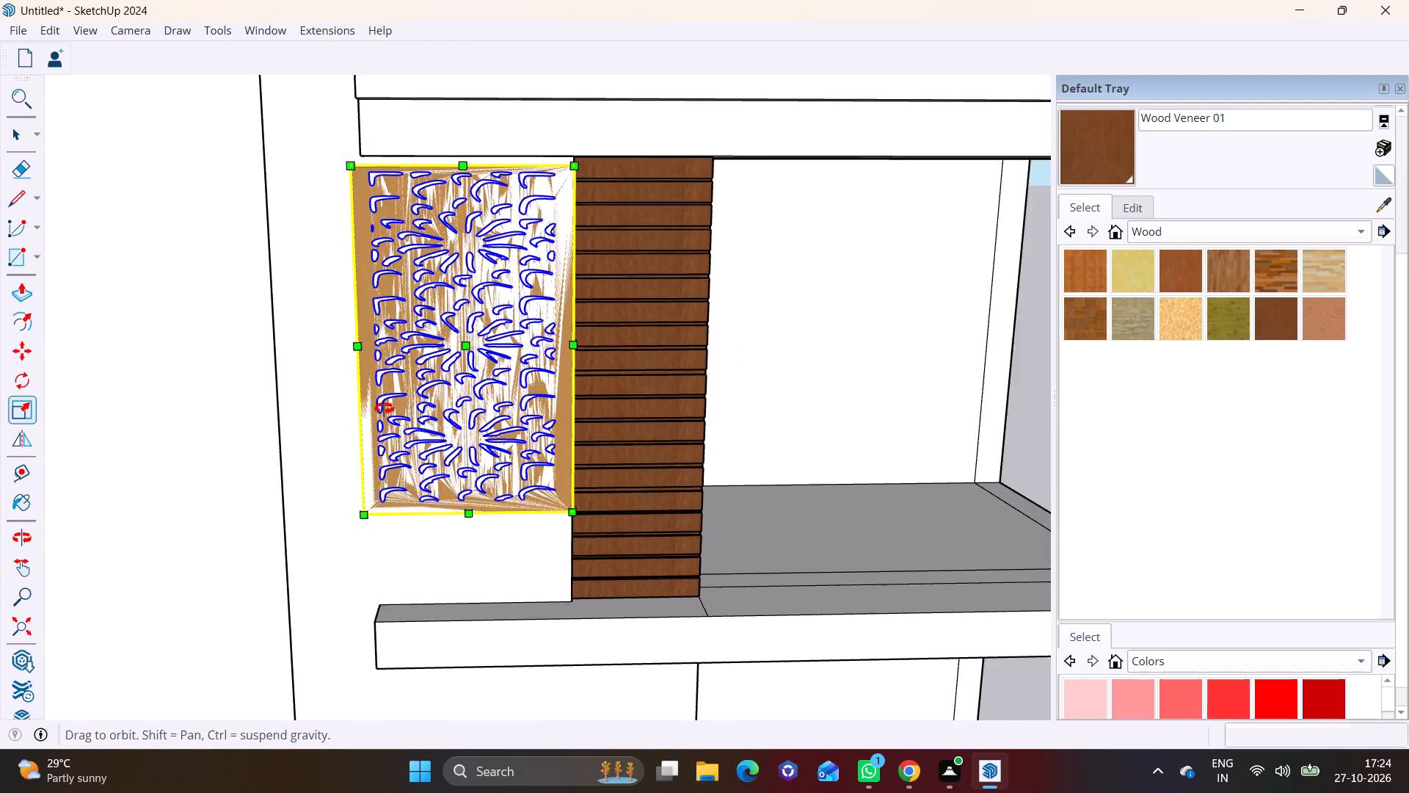
middle_drag(384, 408, 349, 390)
Stretch the CNC panel's height by about 1.29 down to the ledge and about 1.02 up to the beam's underside.
click(458, 501)
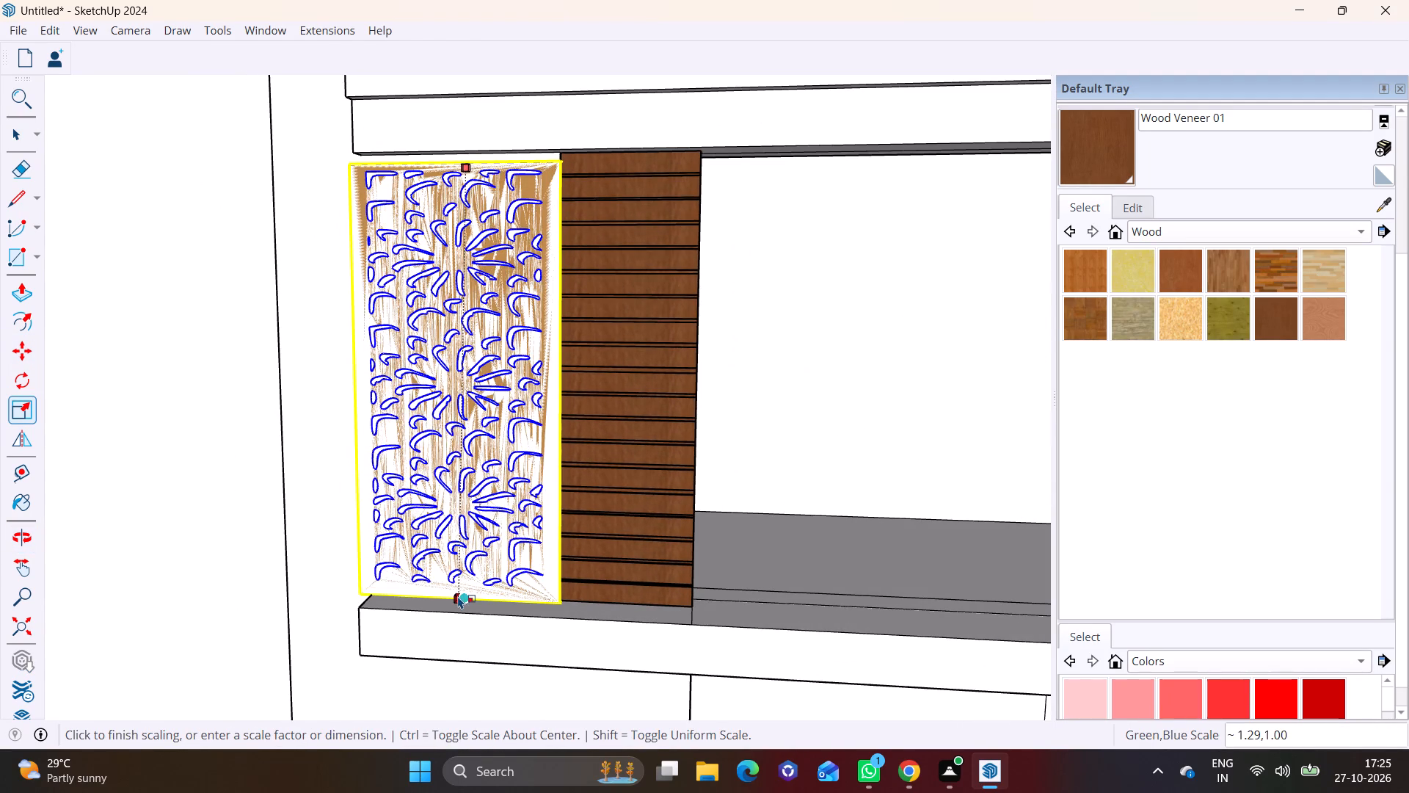
click(458, 596)
middle_drag(503, 562, 192, 587)
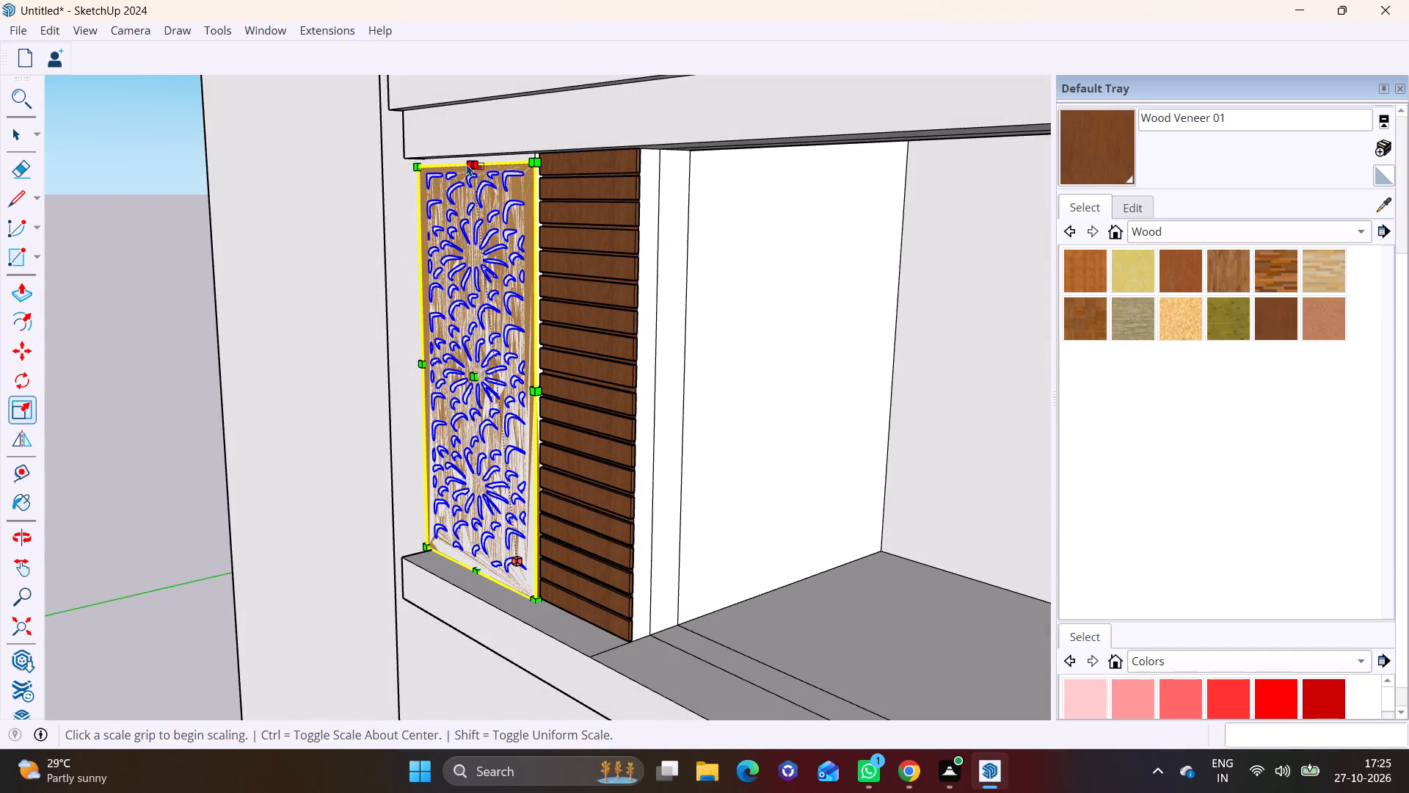
click(467, 164)
click(476, 161)
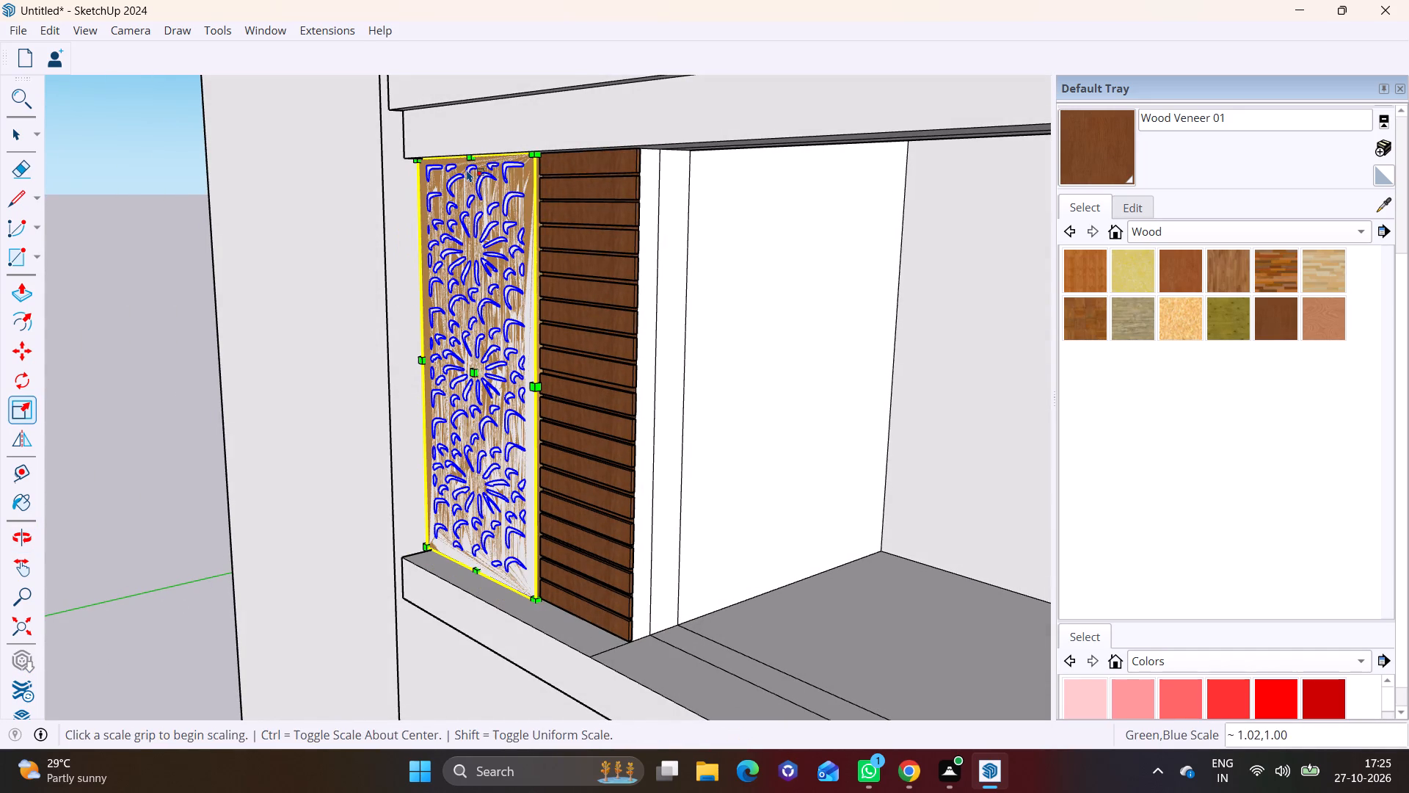
Move the CNC panel about 4 1/16" out from the front wall so its face stands clear of the wall surface.
middle_drag(467, 350, 359, 346)
key(m)
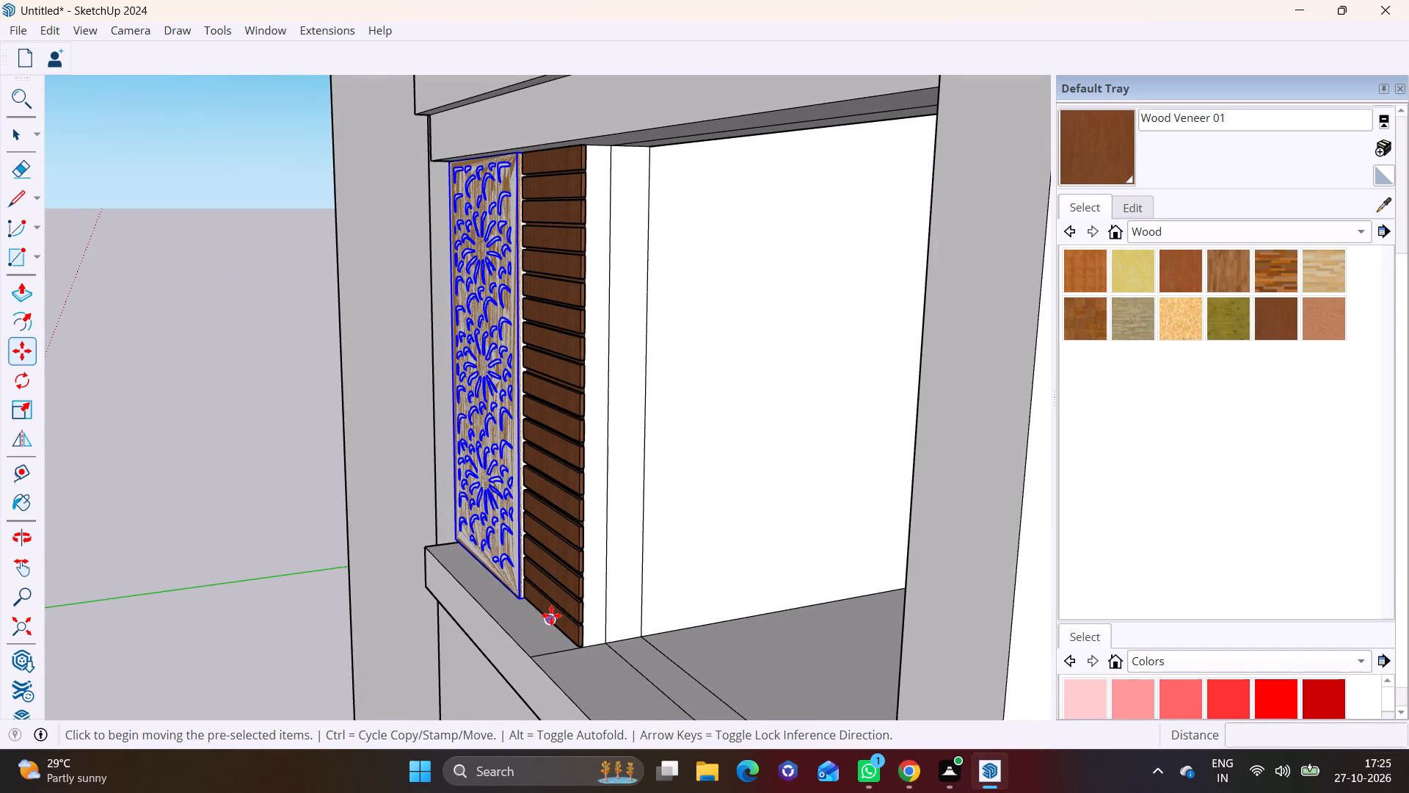
click(536, 623)
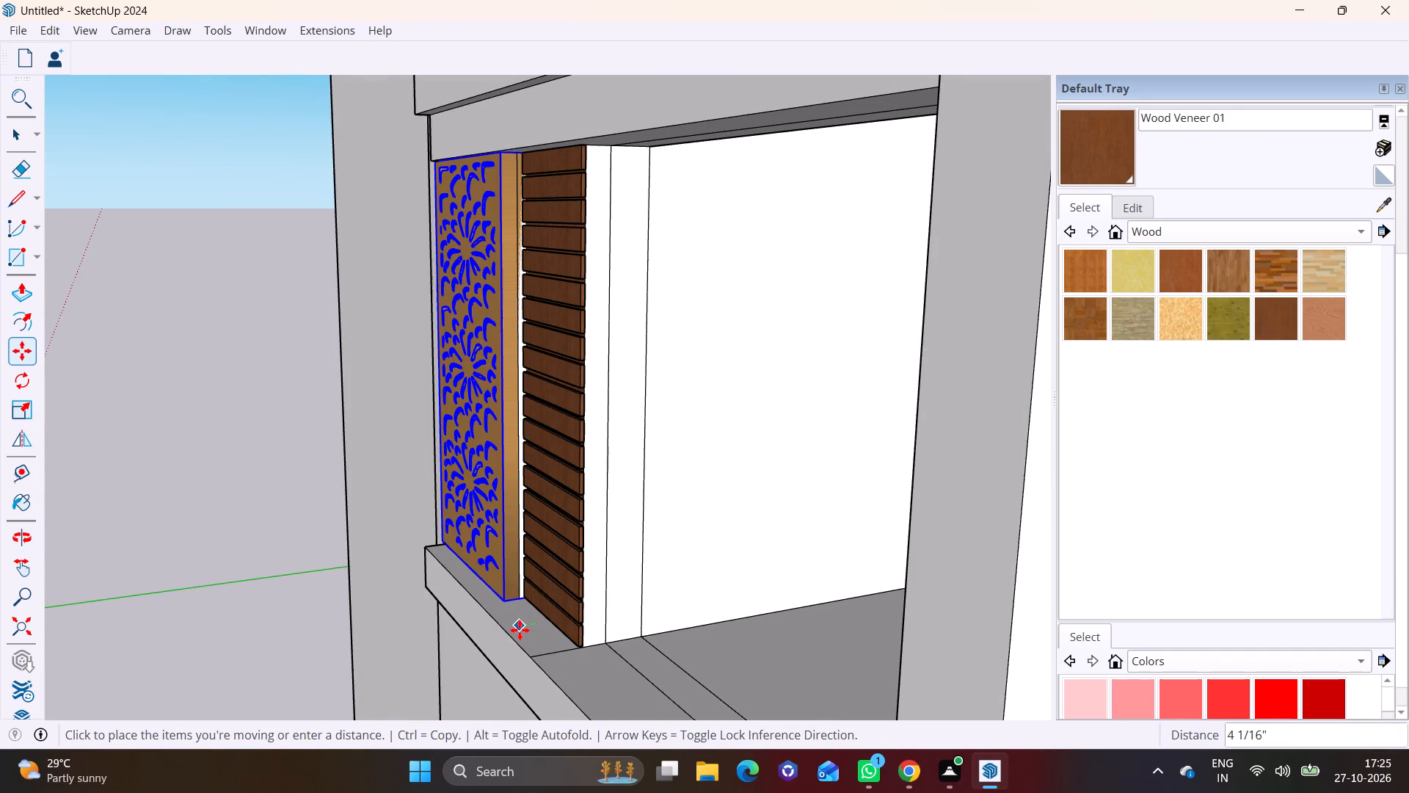
click(520, 630)
key(space)
click(275, 571)
Adjust the CNC panel's position slightly on the ledge beside the wood-slatted pilaster.
scroll(313, 571, down, 1)
middle_drag(337, 568, 571, 551)
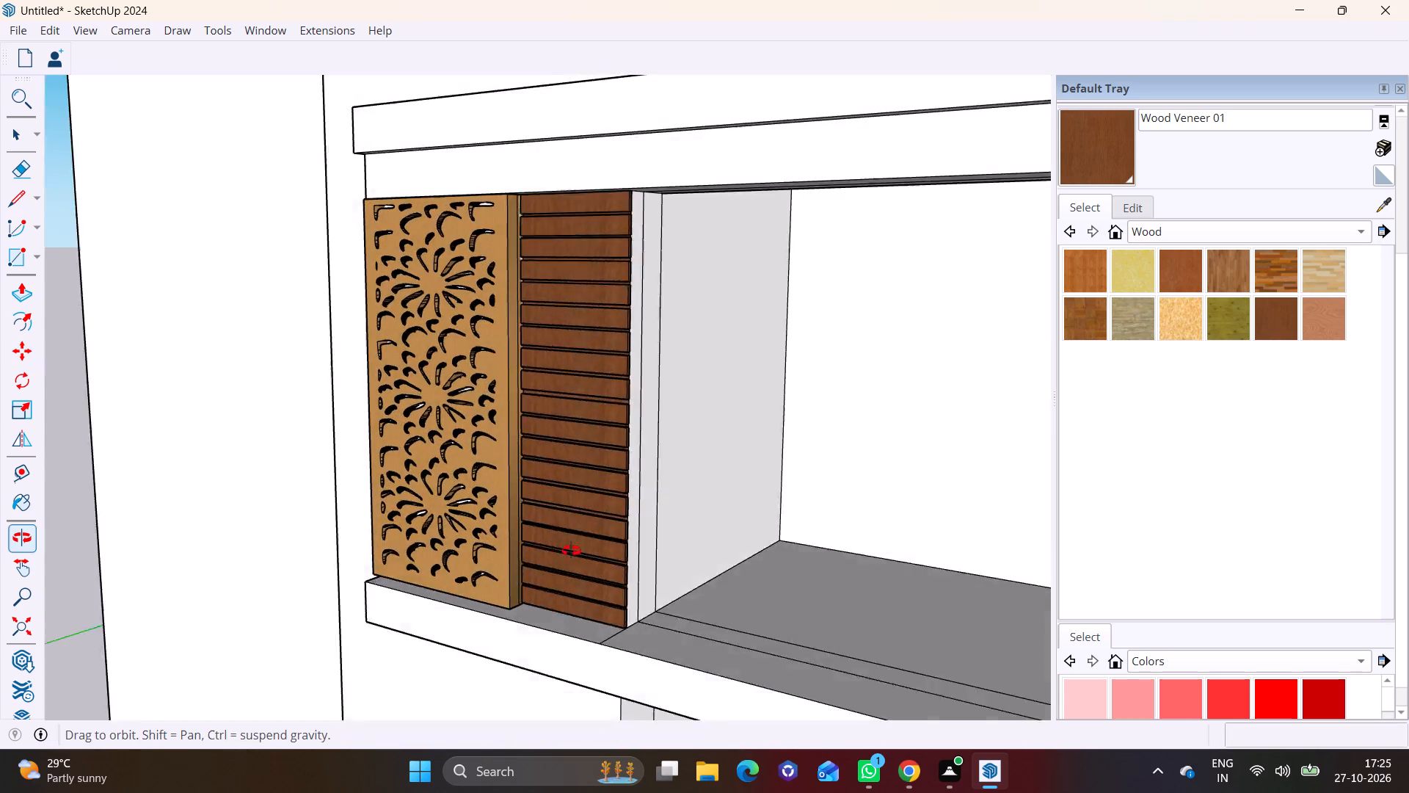
middle_drag(571, 551, 730, 523)
scroll(730, 523, down, 1)
scroll(571, 532, down, 3)
middle_drag(577, 537, 931, 483)
middle_drag(525, 496, 525, 497)
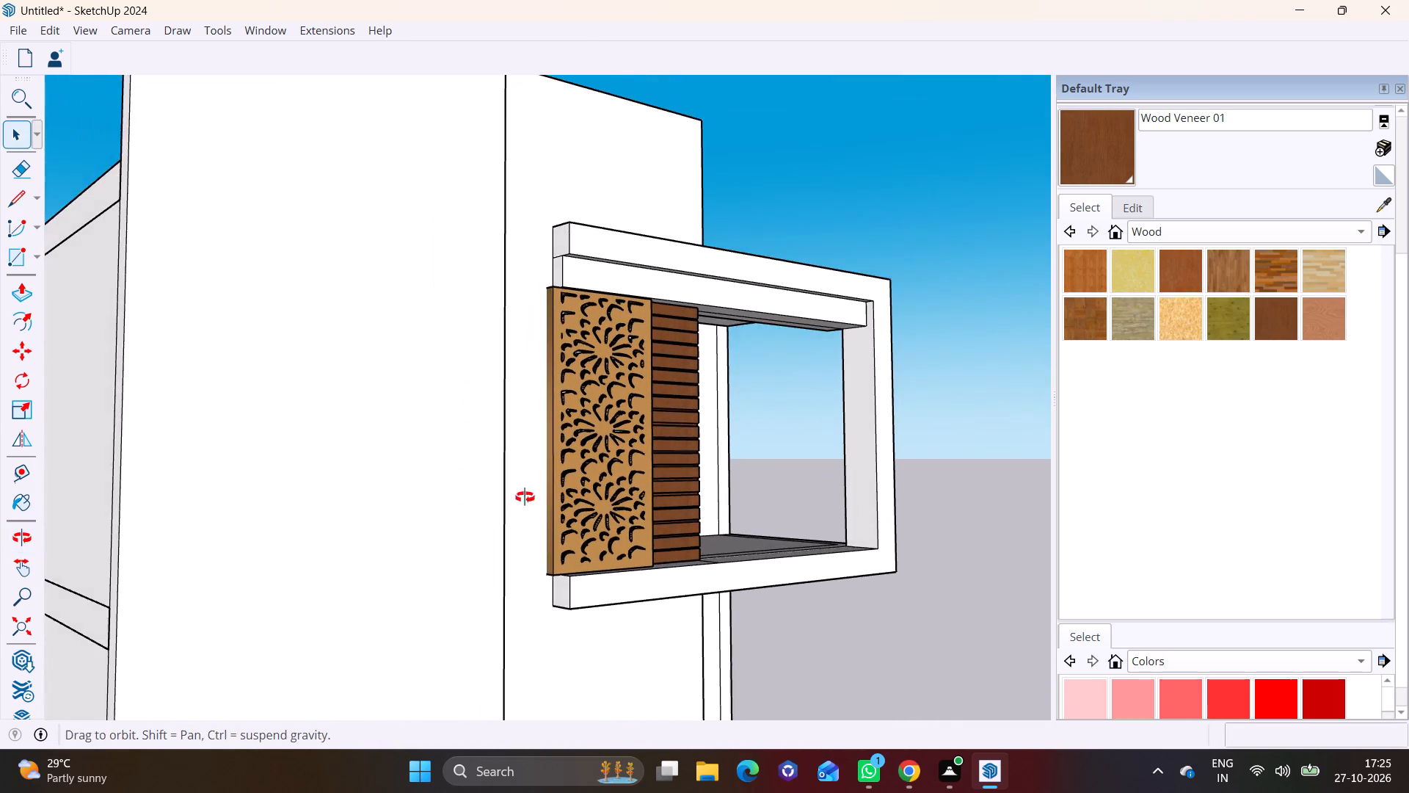
middle_drag(525, 497, 666, 532)
scroll(644, 533, up, 7)
click(613, 472)
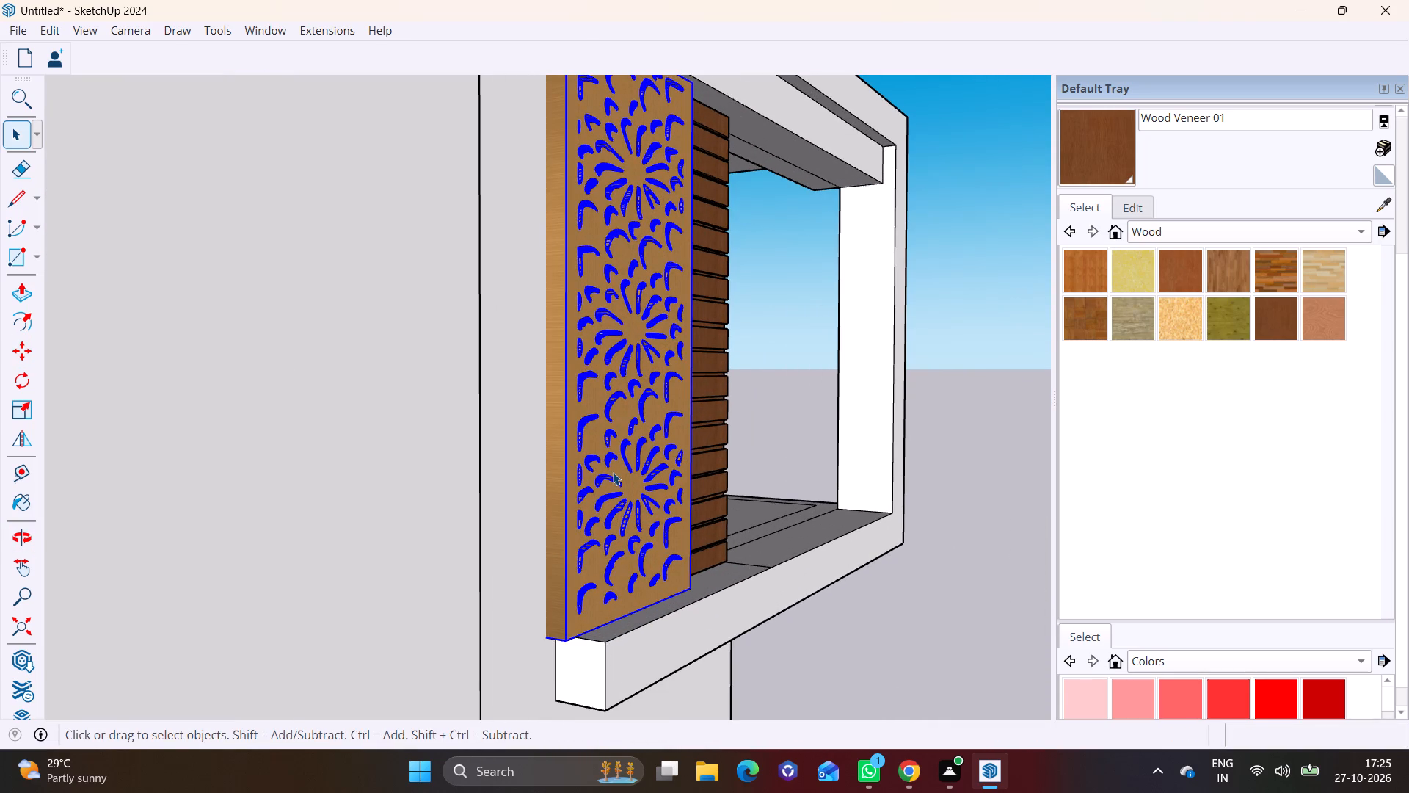
key(m)
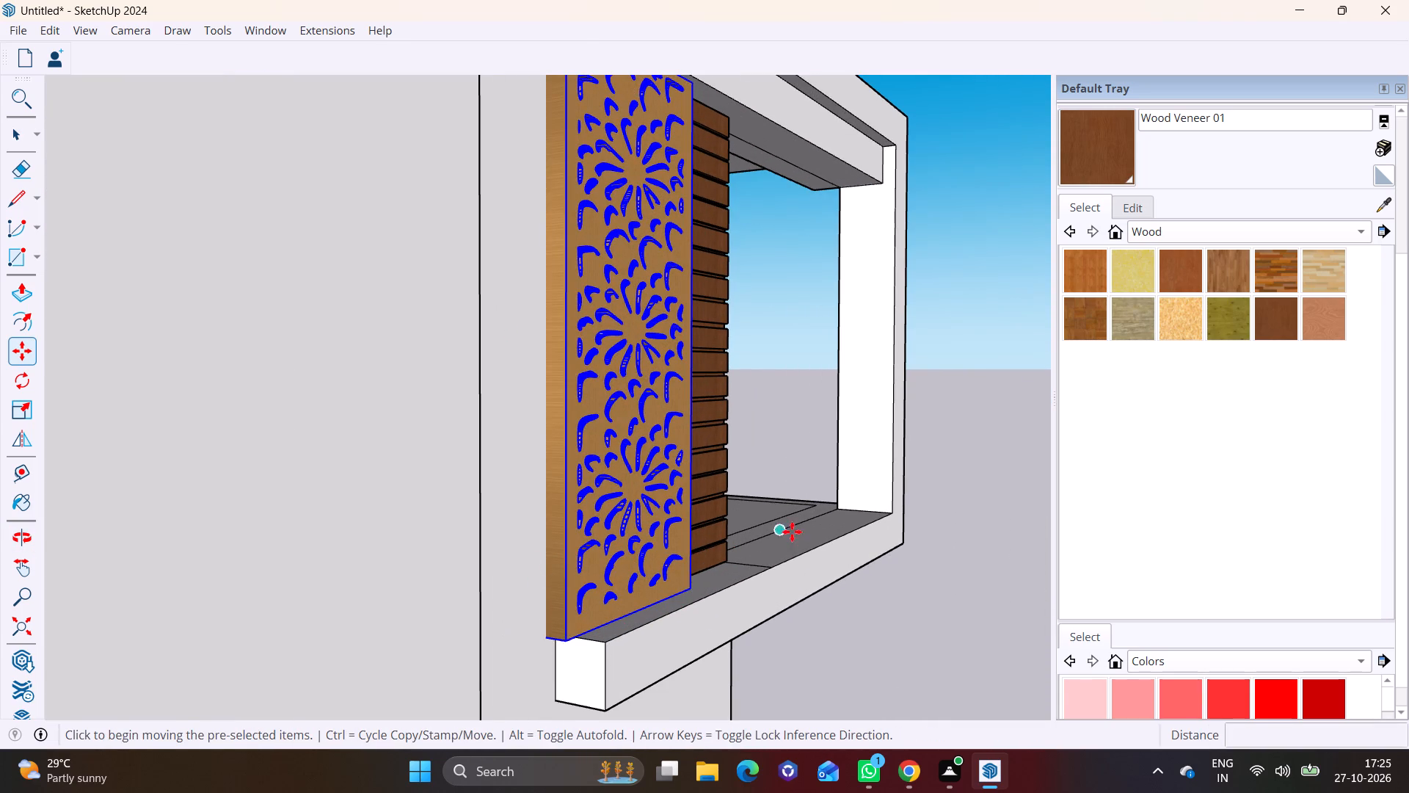
click(798, 542)
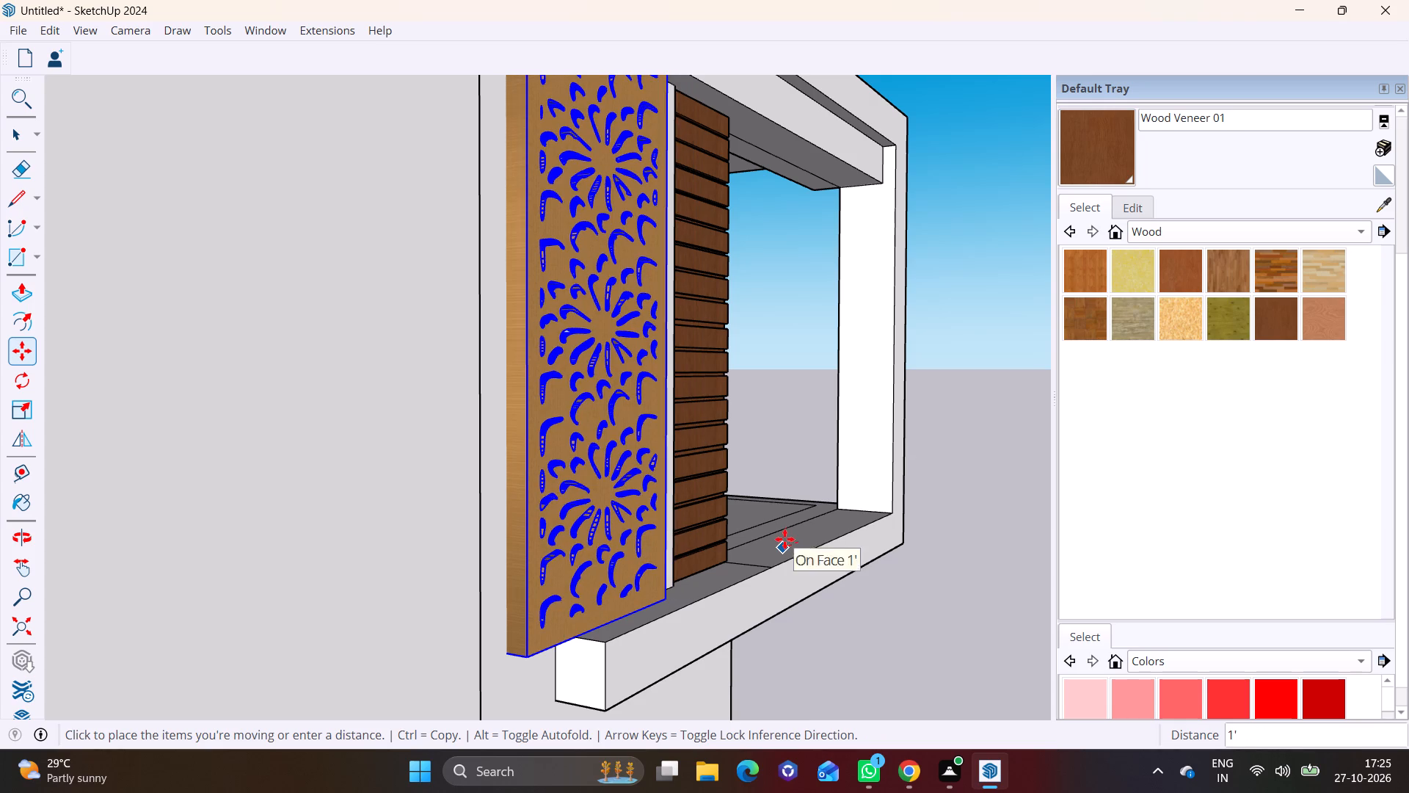
click(795, 532)
Scale the CNC panel from its outer vertical edge to about 0.89 and 0.69, bringing that edge within the beam's end.
scroll(801, 560, up, 2)
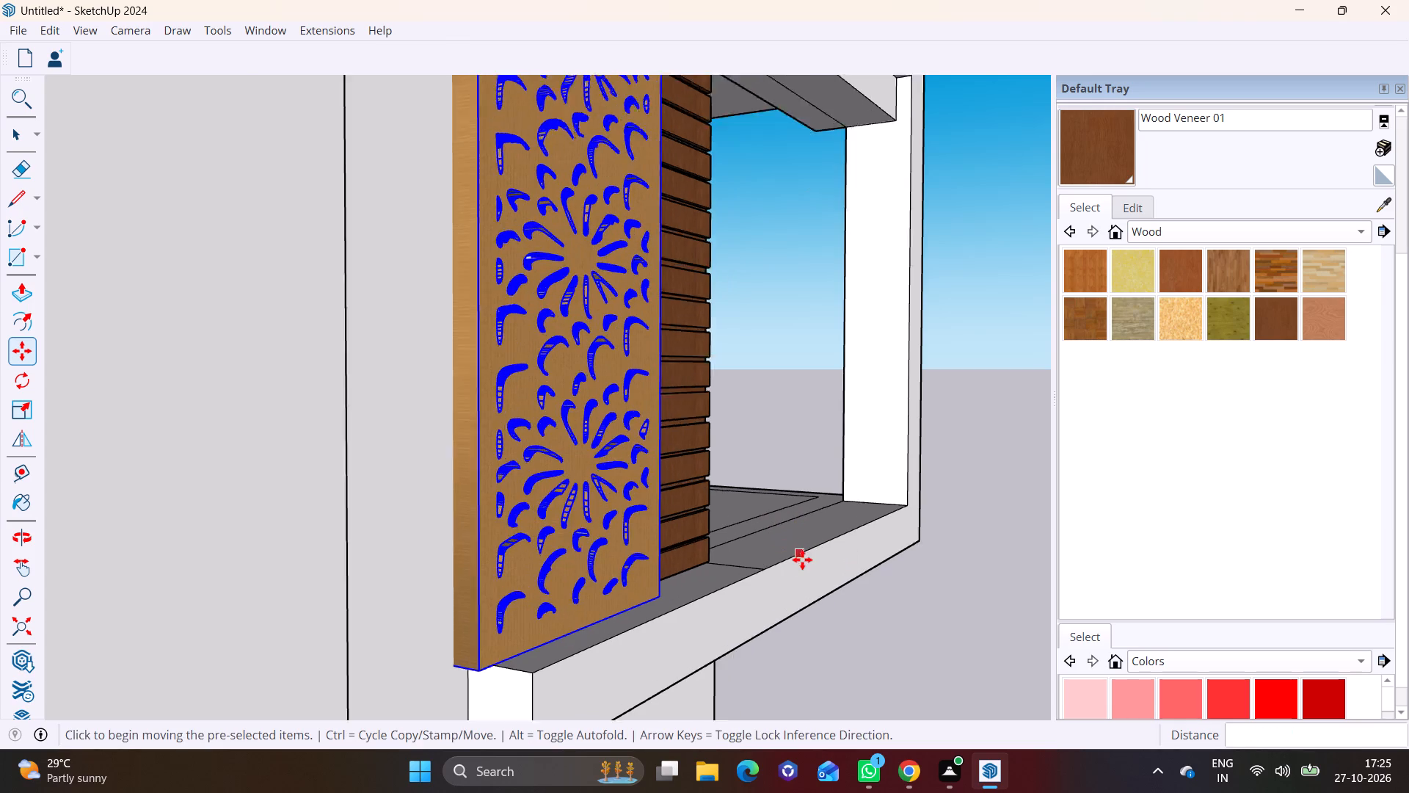
scroll(802, 560, up, 1)
scroll(798, 563, down, 10)
middle_drag(653, 505, 621, 707)
scroll(635, 648, down, 3)
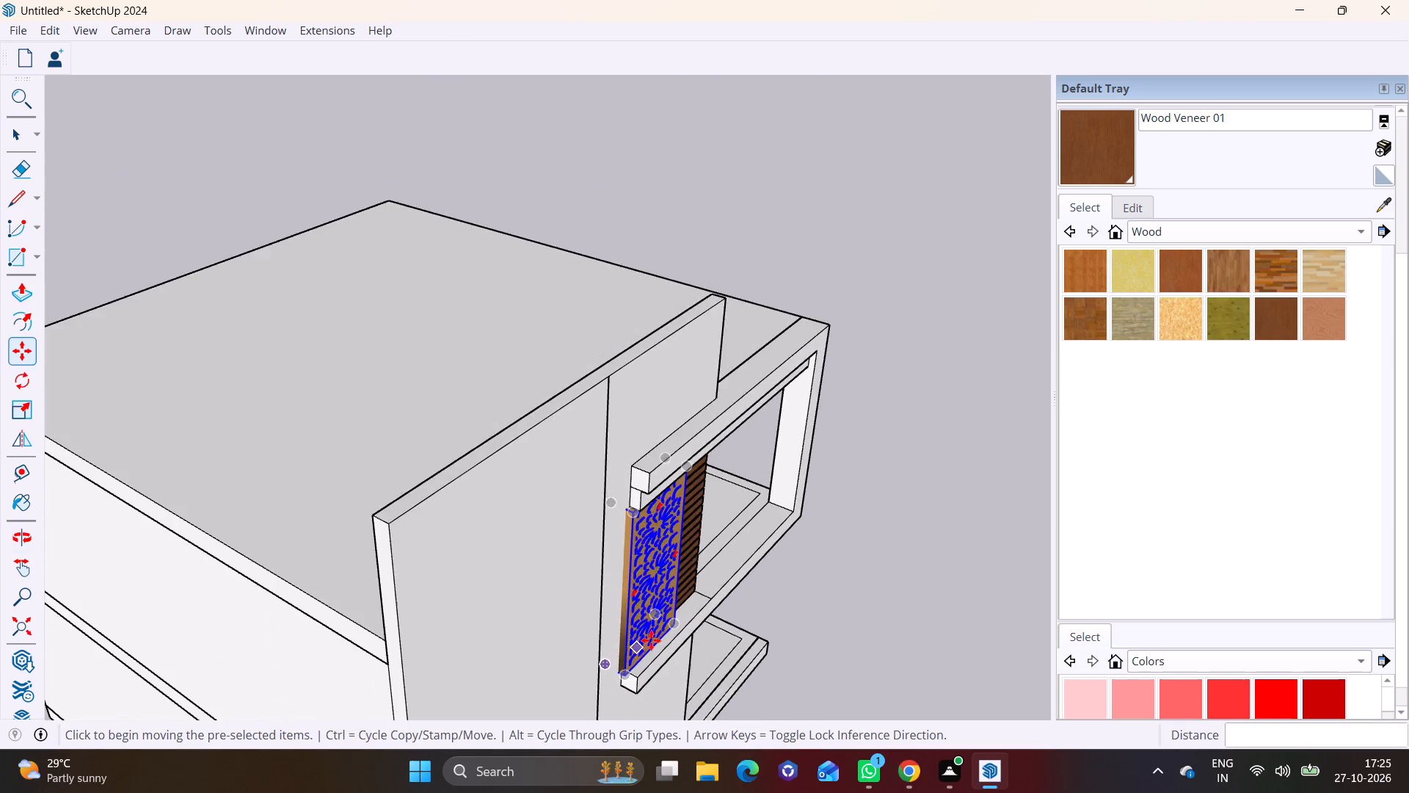
middle_drag(651, 617, 404, 551)
scroll(418, 536, up, 6)
shift+middle_drag(489, 560, 481, 513)
scroll(526, 535, up, 4)
middle_drag(525, 554, 548, 534)
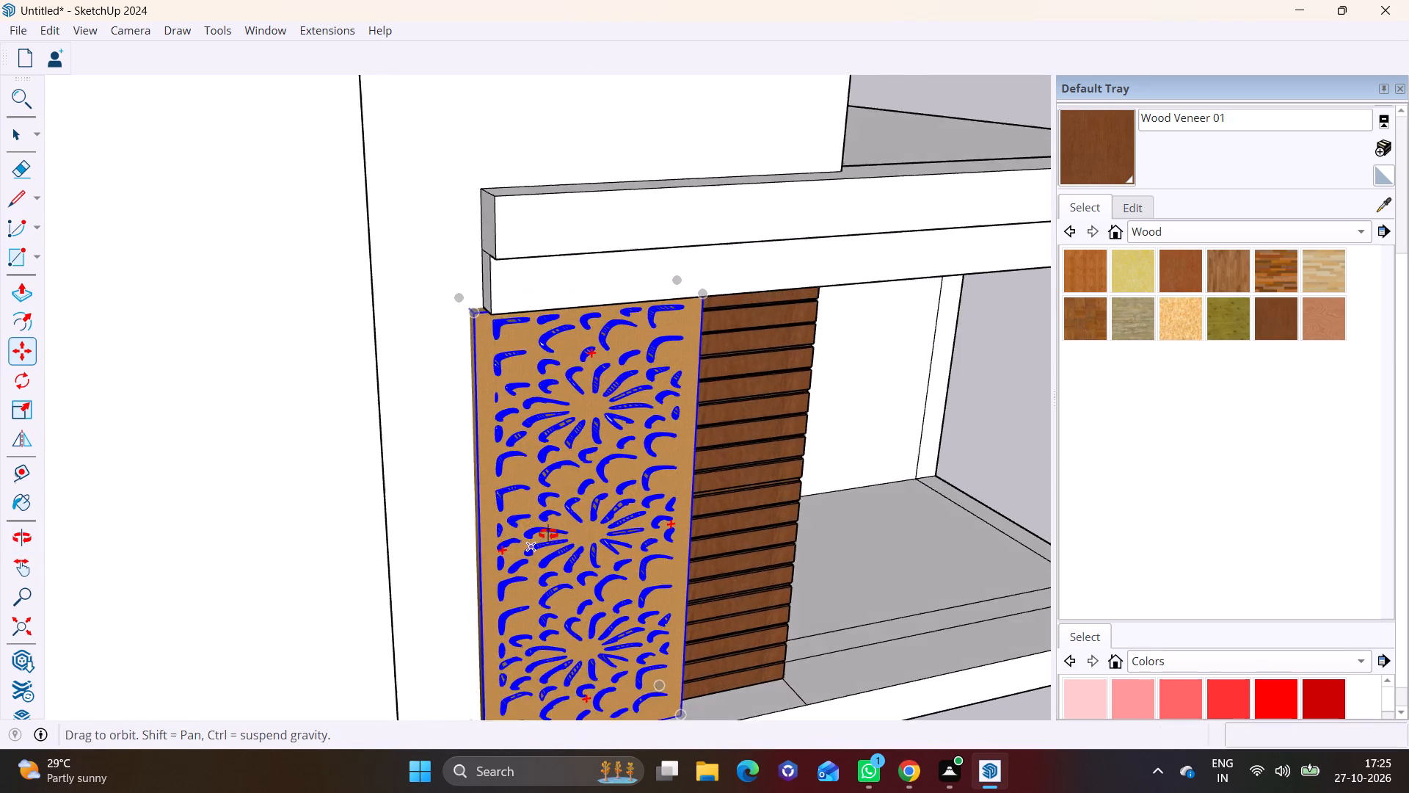
middle_drag(548, 534, 607, 478)
middle_drag(605, 505, 691, 501)
key(space)
click(617, 494)
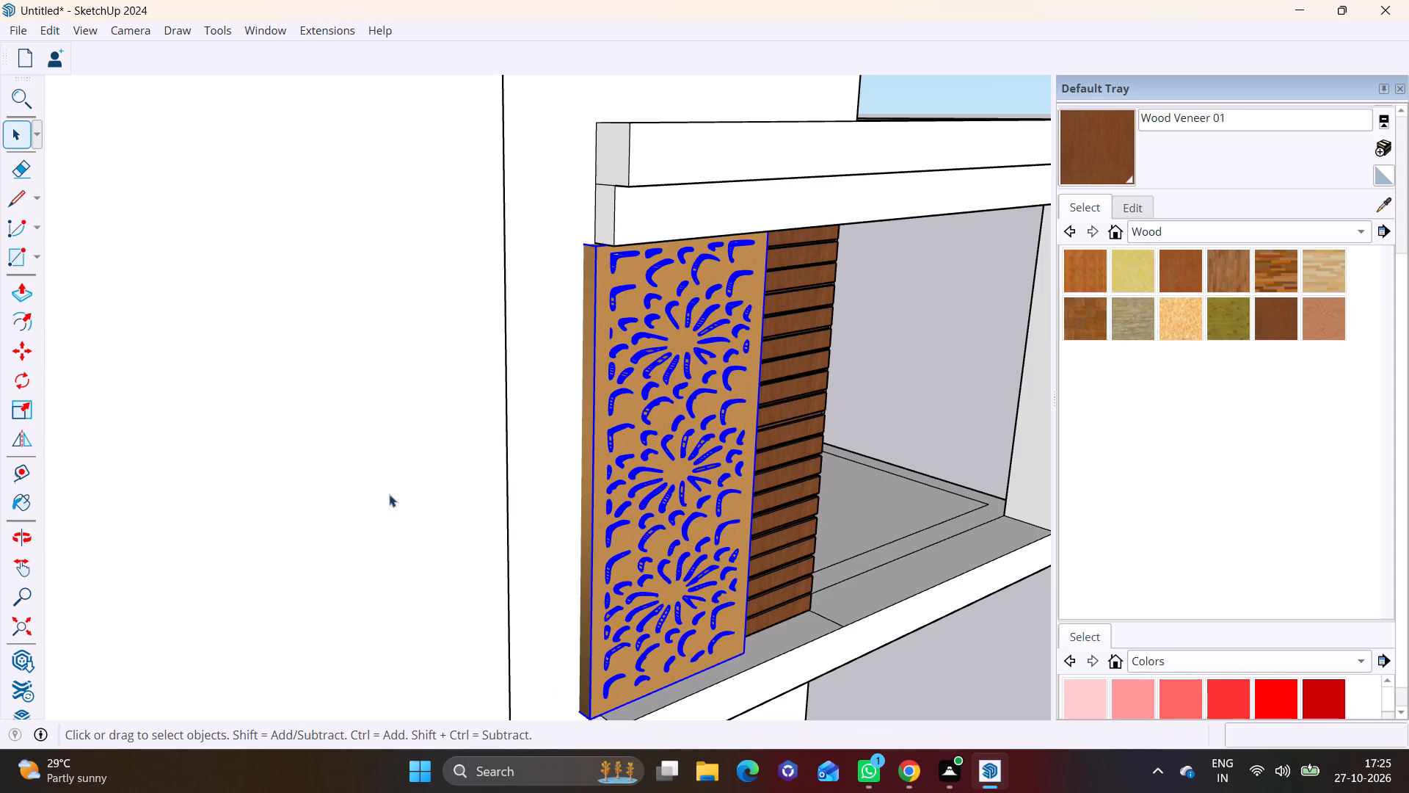
click(27, 410)
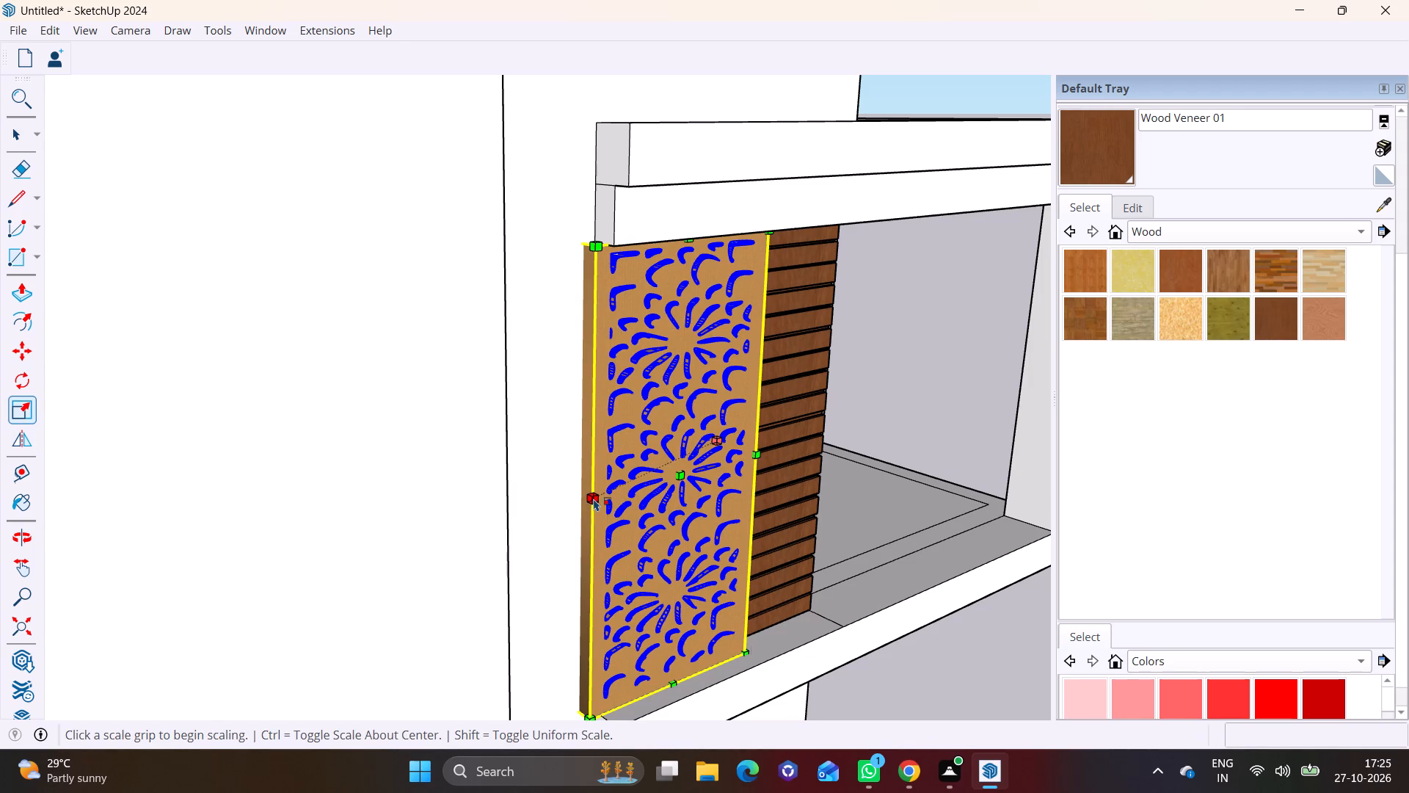
click(594, 499)
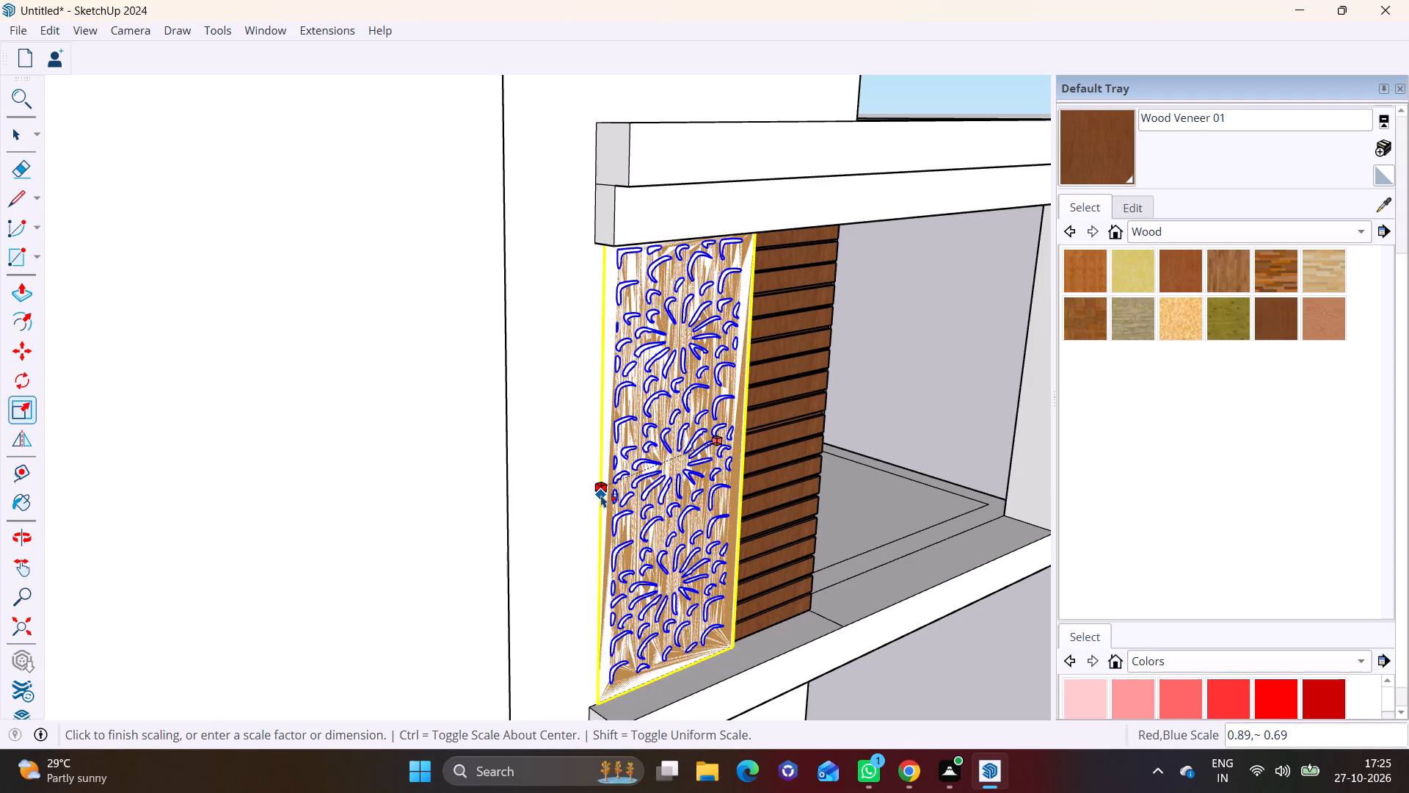
click(603, 497)
Move the narrowed CNC panel a few inches out from the front wall toward the ledge's front edge.
scroll(627, 511, up, 2)
middle_drag(627, 511, 574, 468)
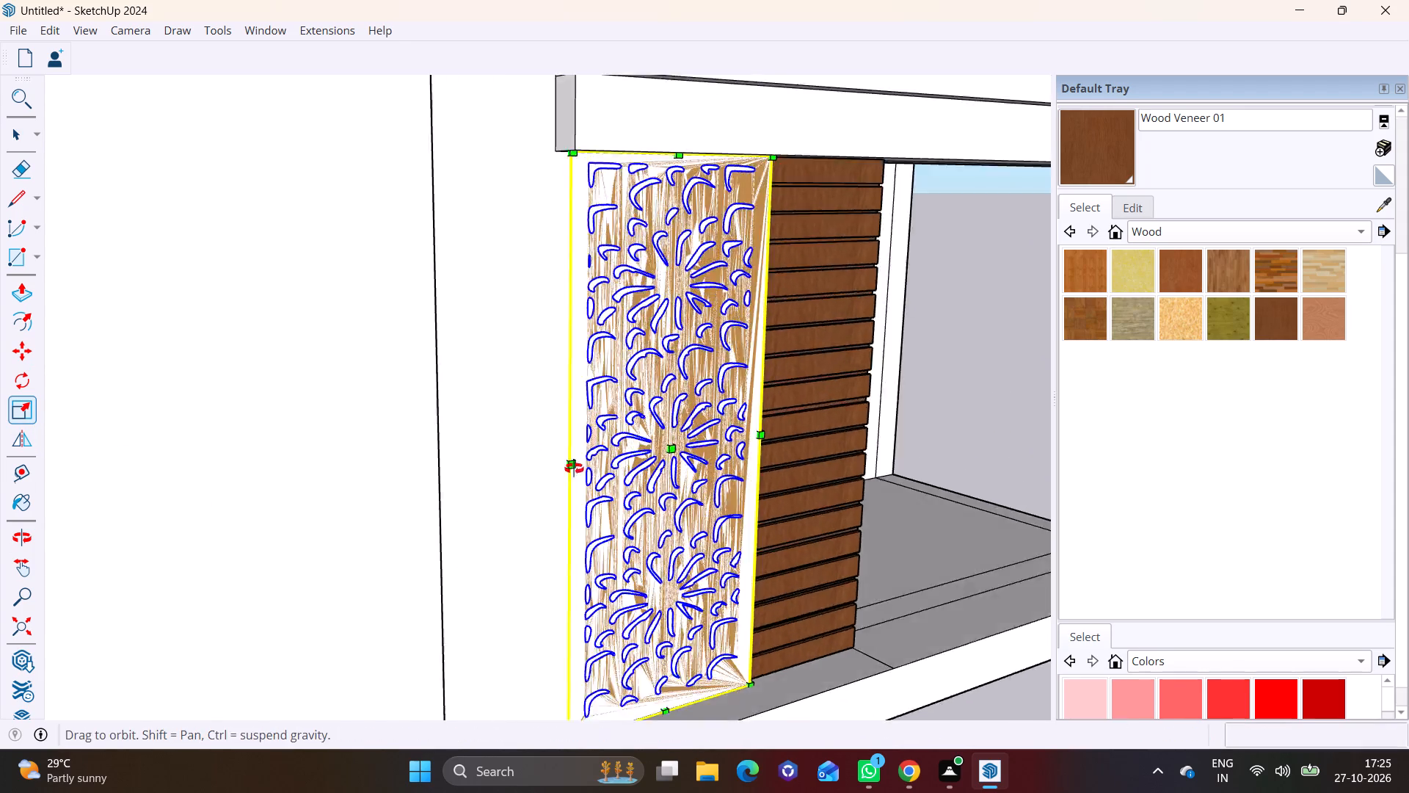
middle_drag(574, 468, 478, 373)
scroll(477, 441, down, 2)
middle_drag(518, 611, 441, 657)
middle_drag(448, 529, 676, 640)
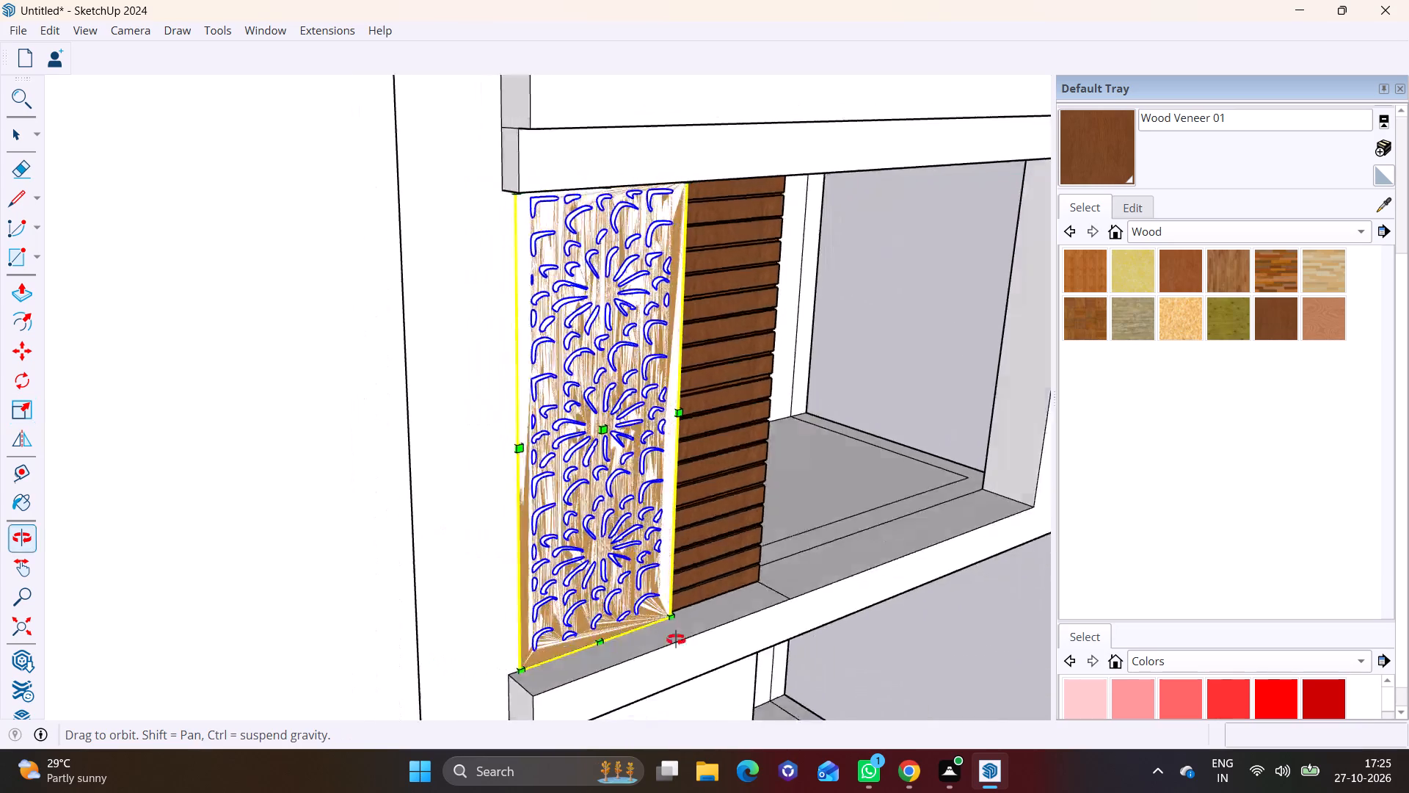
middle_drag(676, 640, 717, 656)
click(31, 297)
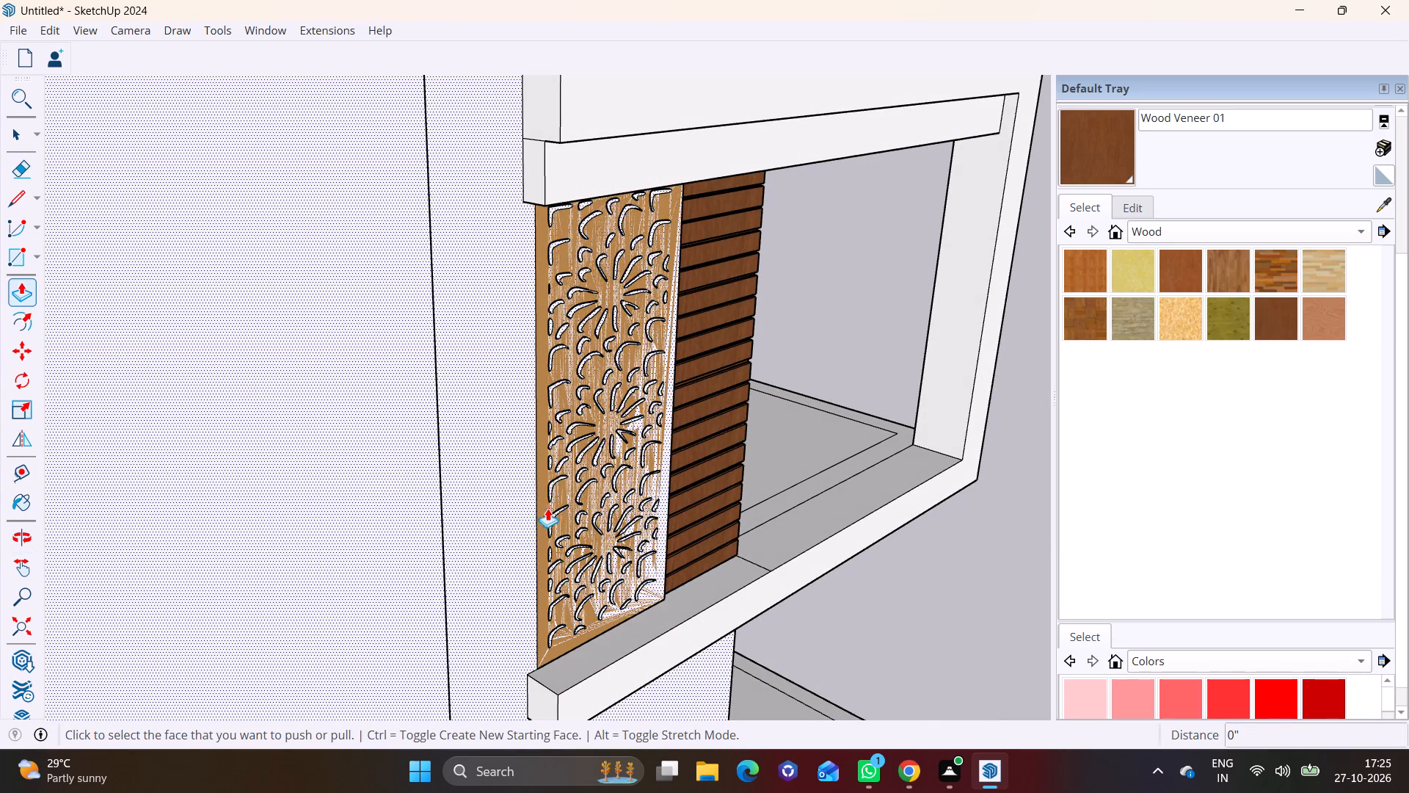
click(24, 363)
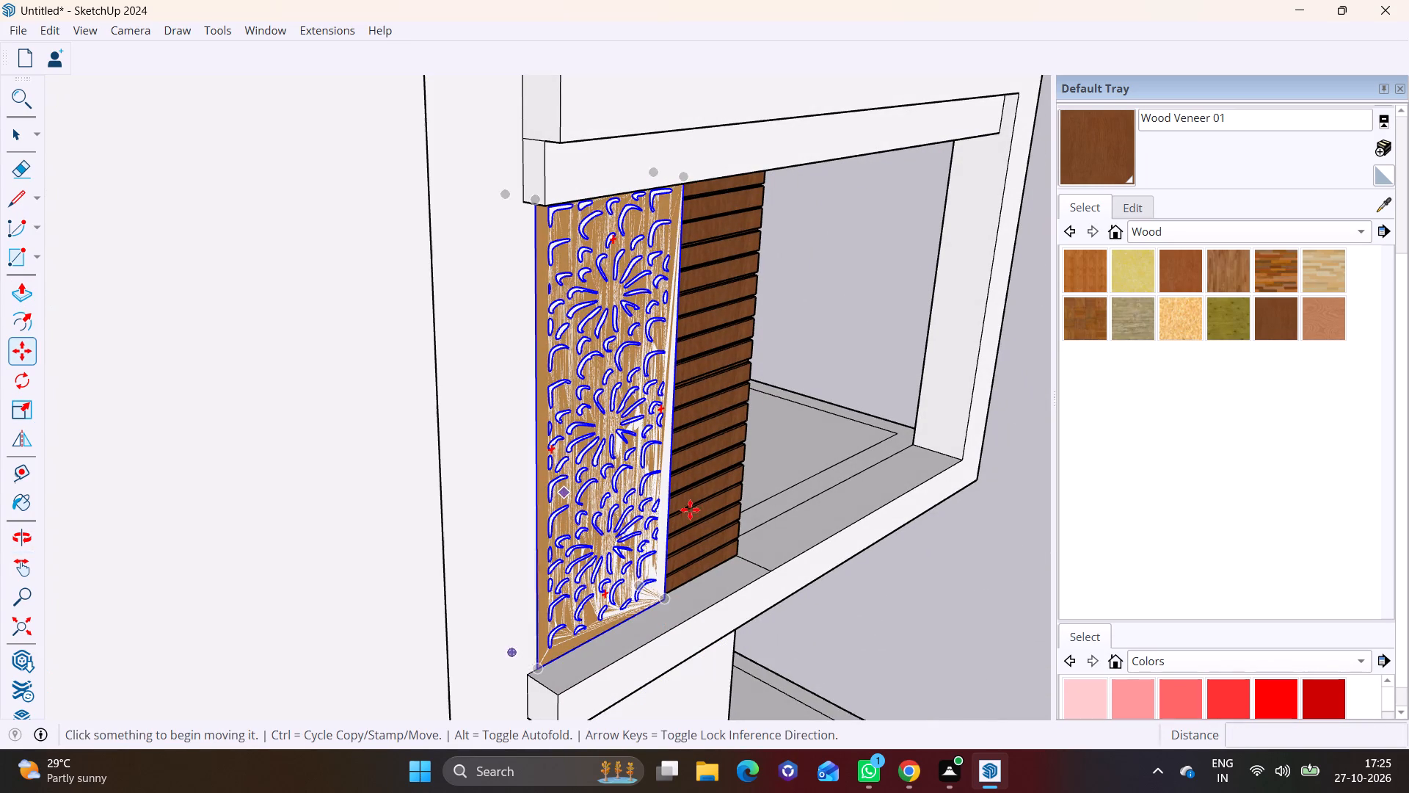
click(787, 524)
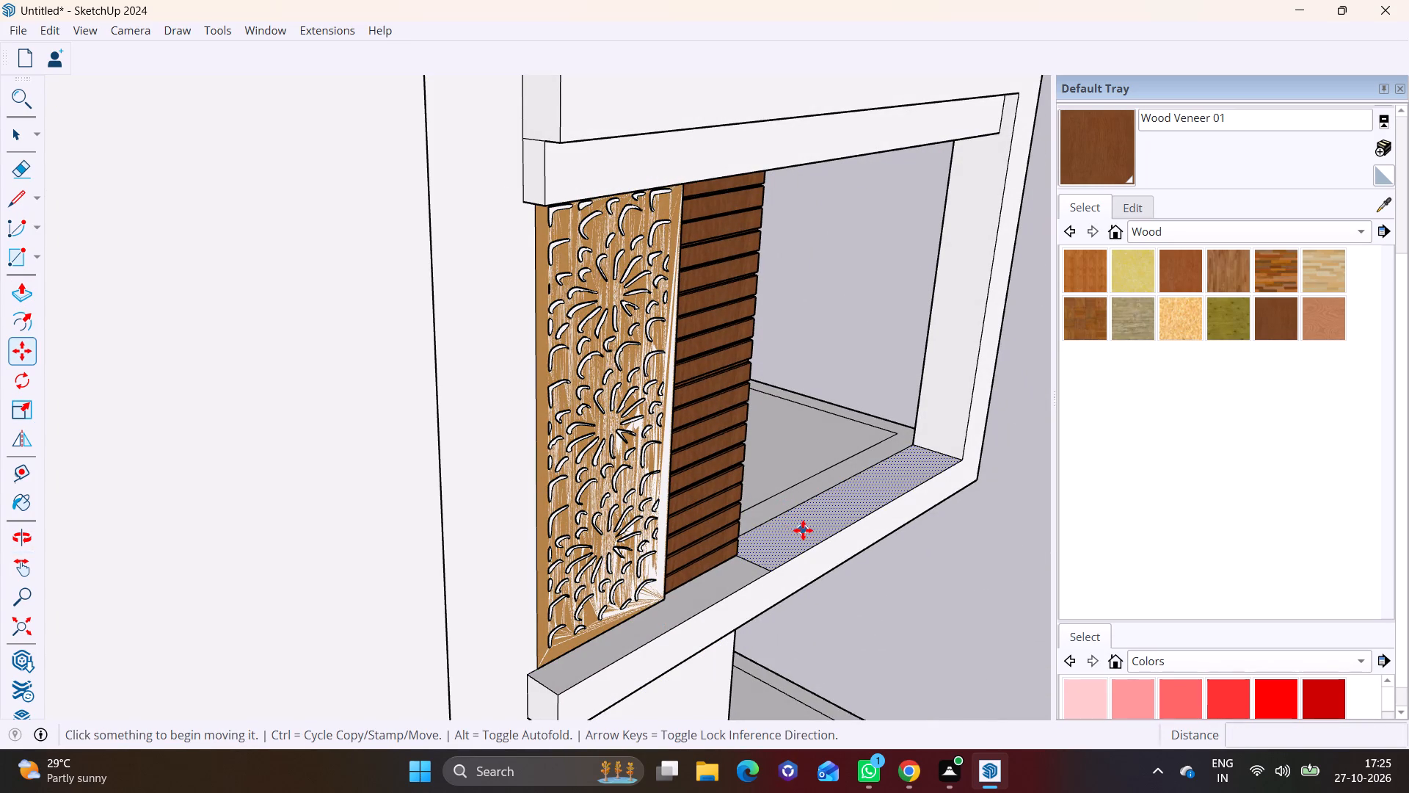
key(space)
click(618, 533)
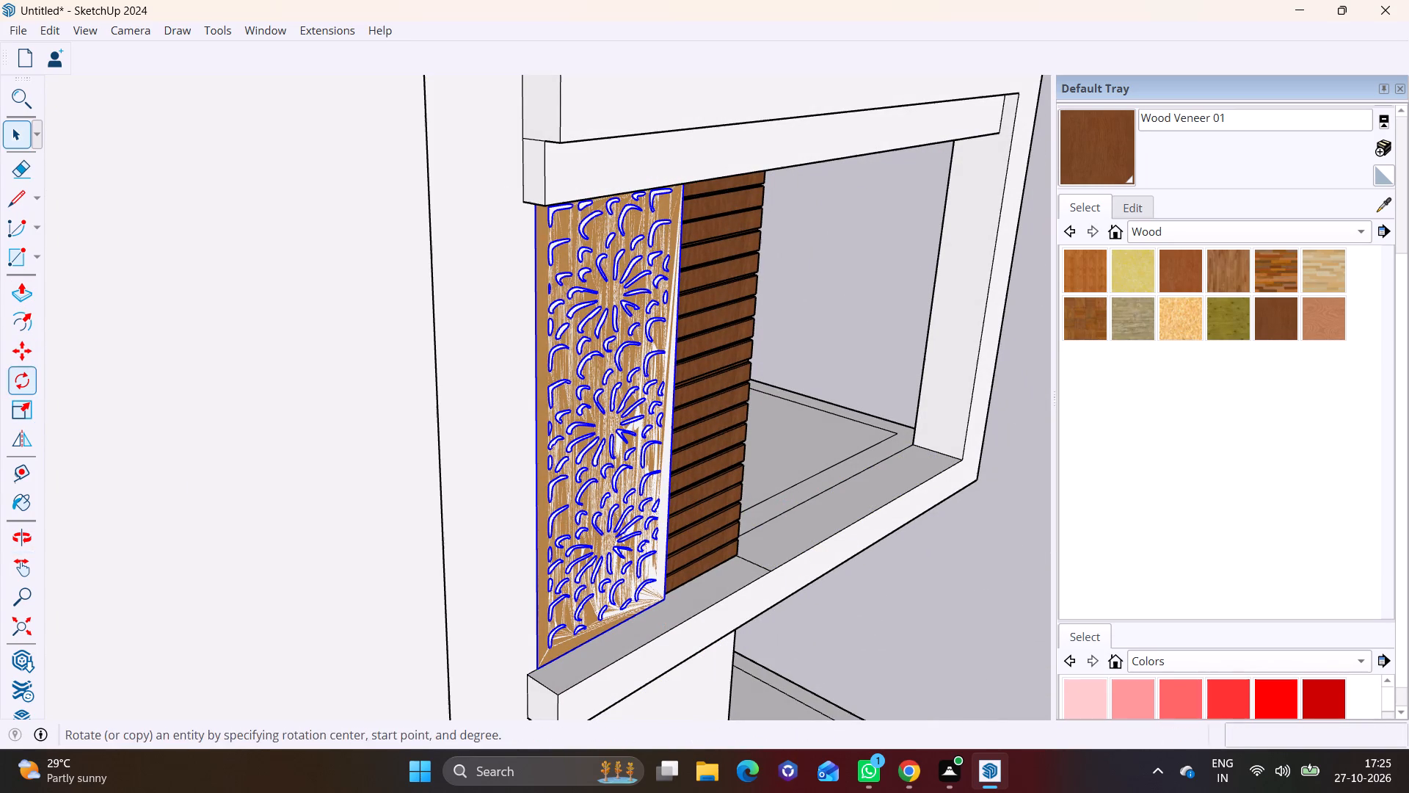
click(23, 356)
click(683, 595)
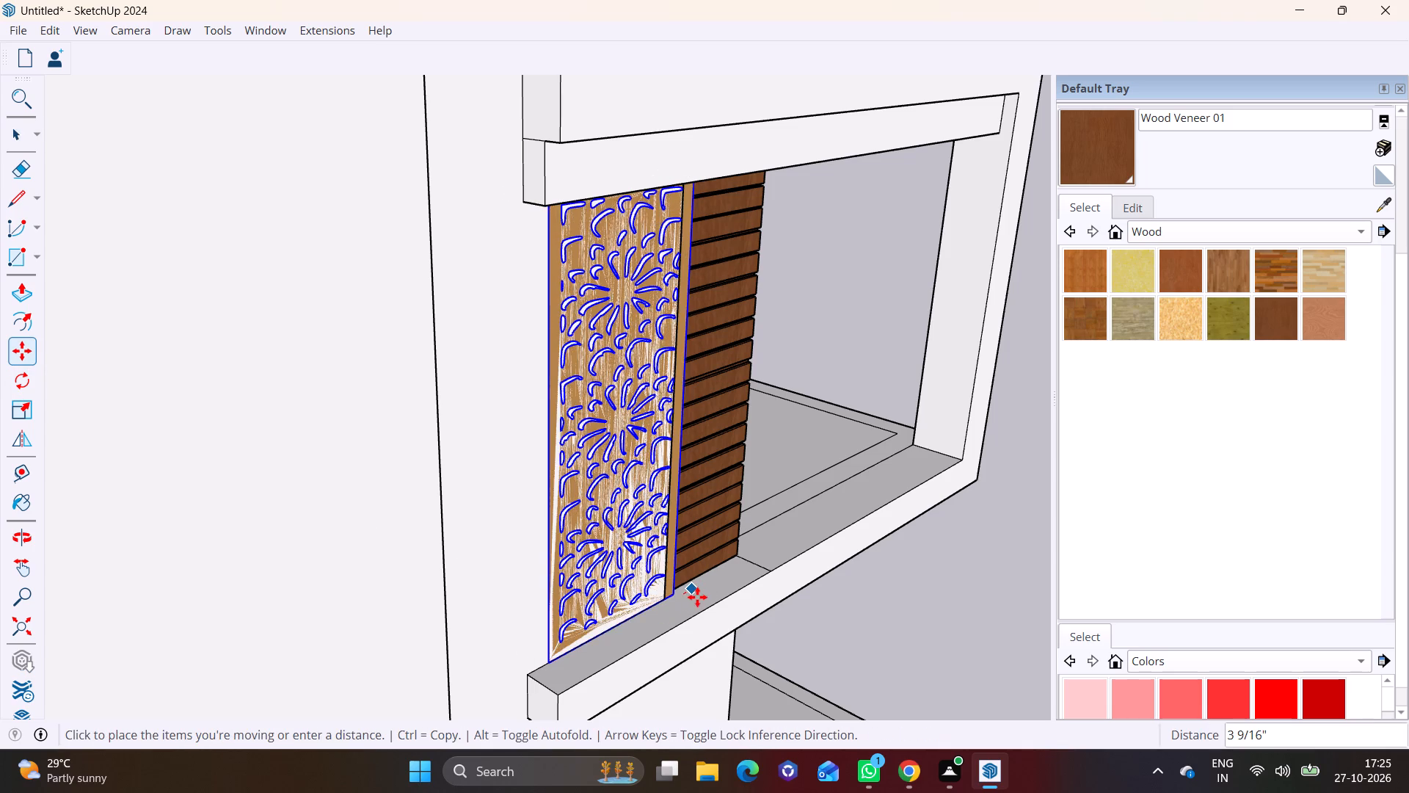
click(697, 602)
key(space)
click(900, 682)
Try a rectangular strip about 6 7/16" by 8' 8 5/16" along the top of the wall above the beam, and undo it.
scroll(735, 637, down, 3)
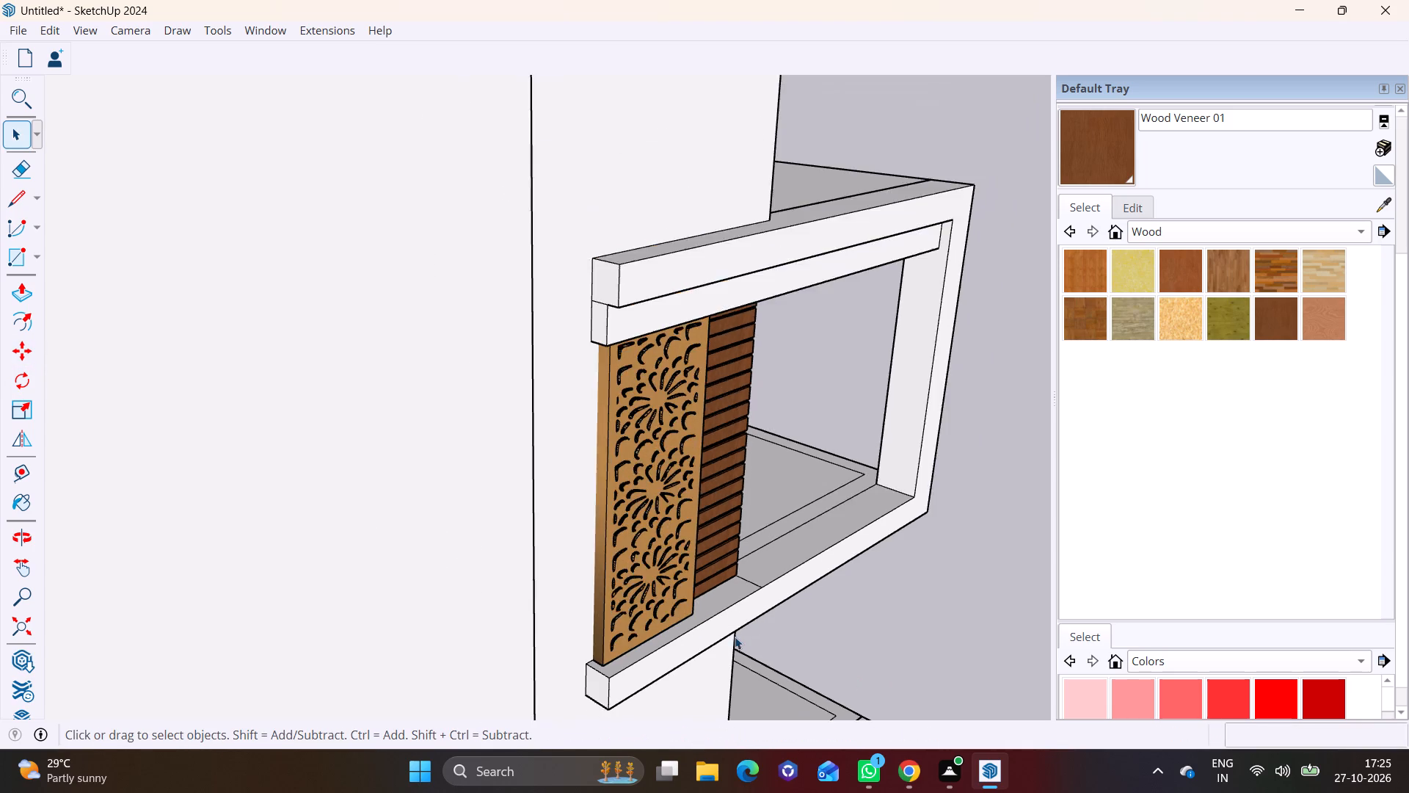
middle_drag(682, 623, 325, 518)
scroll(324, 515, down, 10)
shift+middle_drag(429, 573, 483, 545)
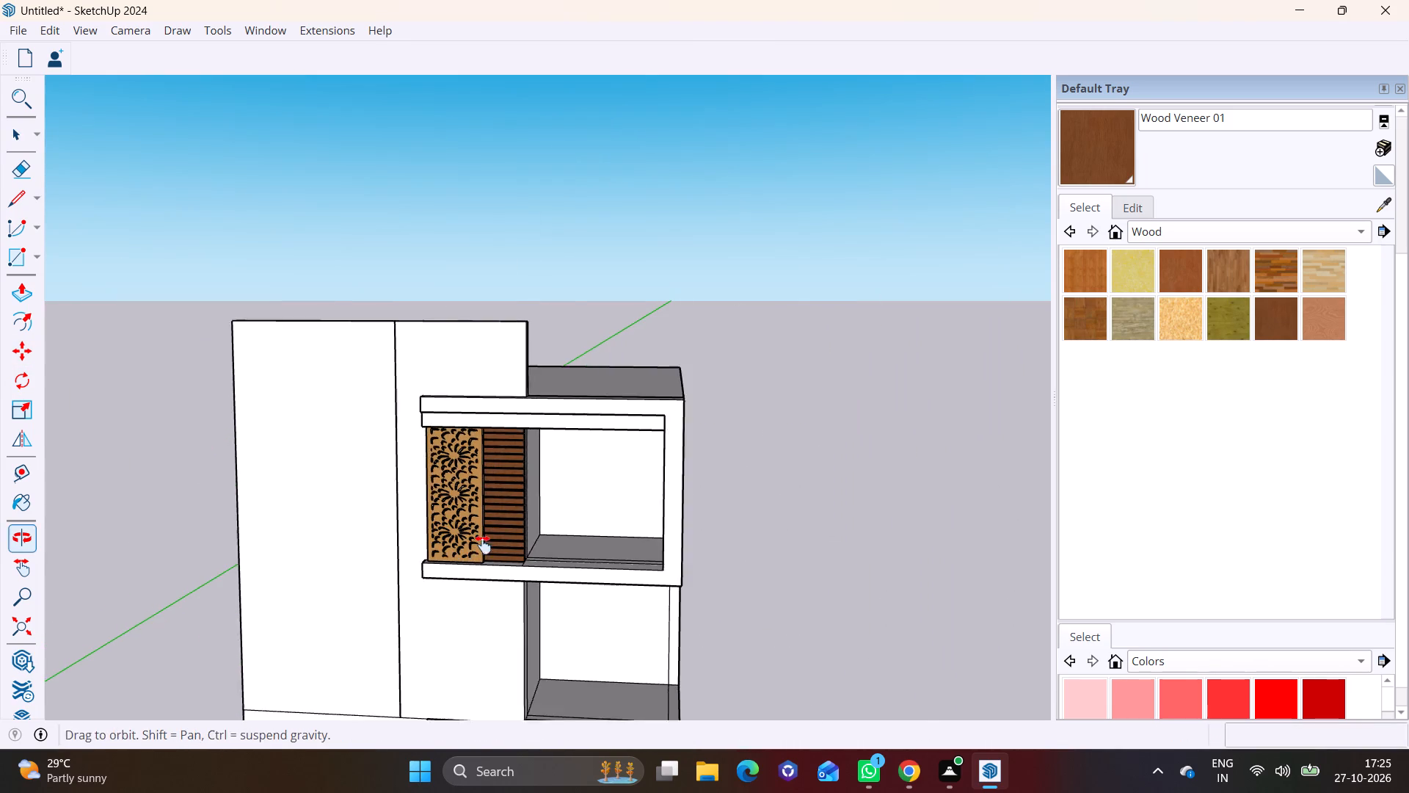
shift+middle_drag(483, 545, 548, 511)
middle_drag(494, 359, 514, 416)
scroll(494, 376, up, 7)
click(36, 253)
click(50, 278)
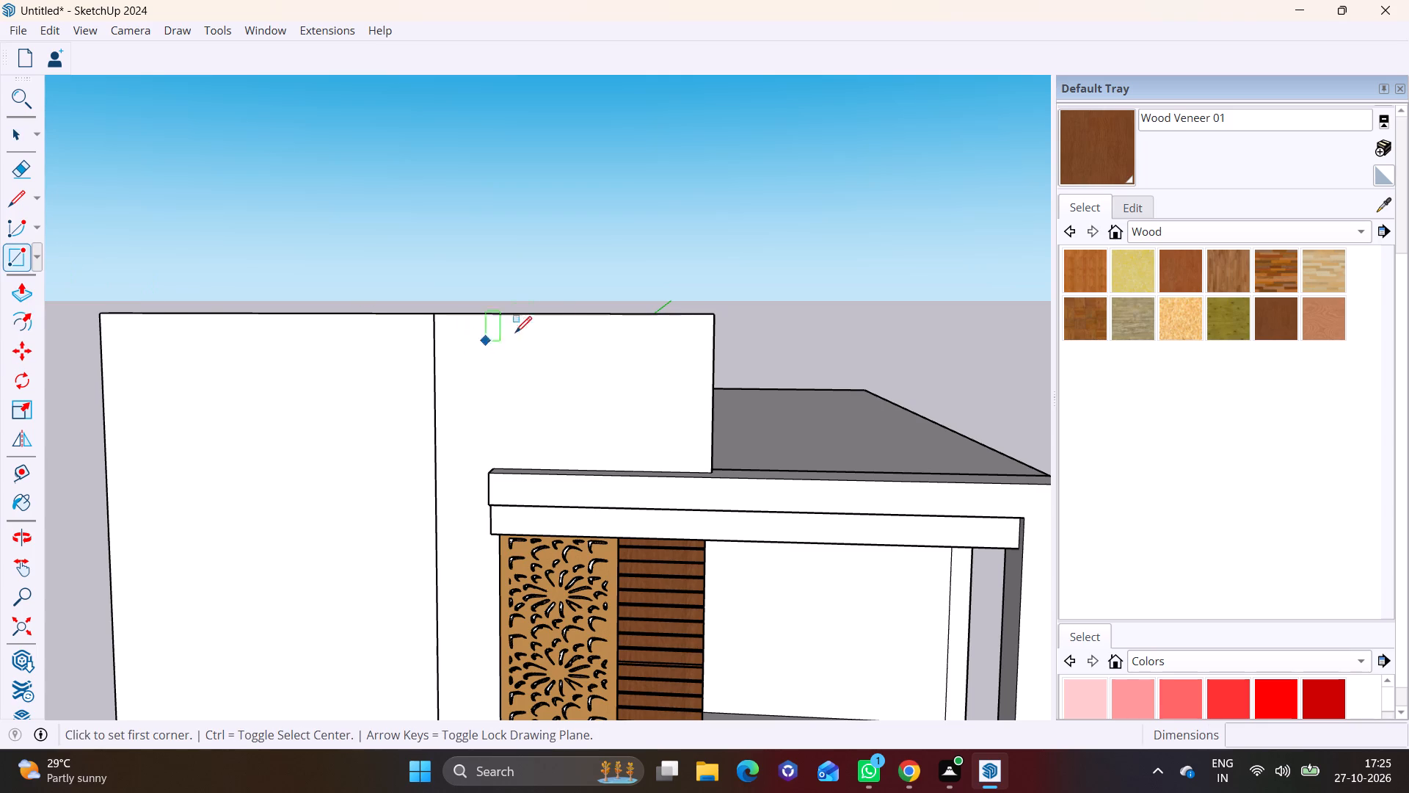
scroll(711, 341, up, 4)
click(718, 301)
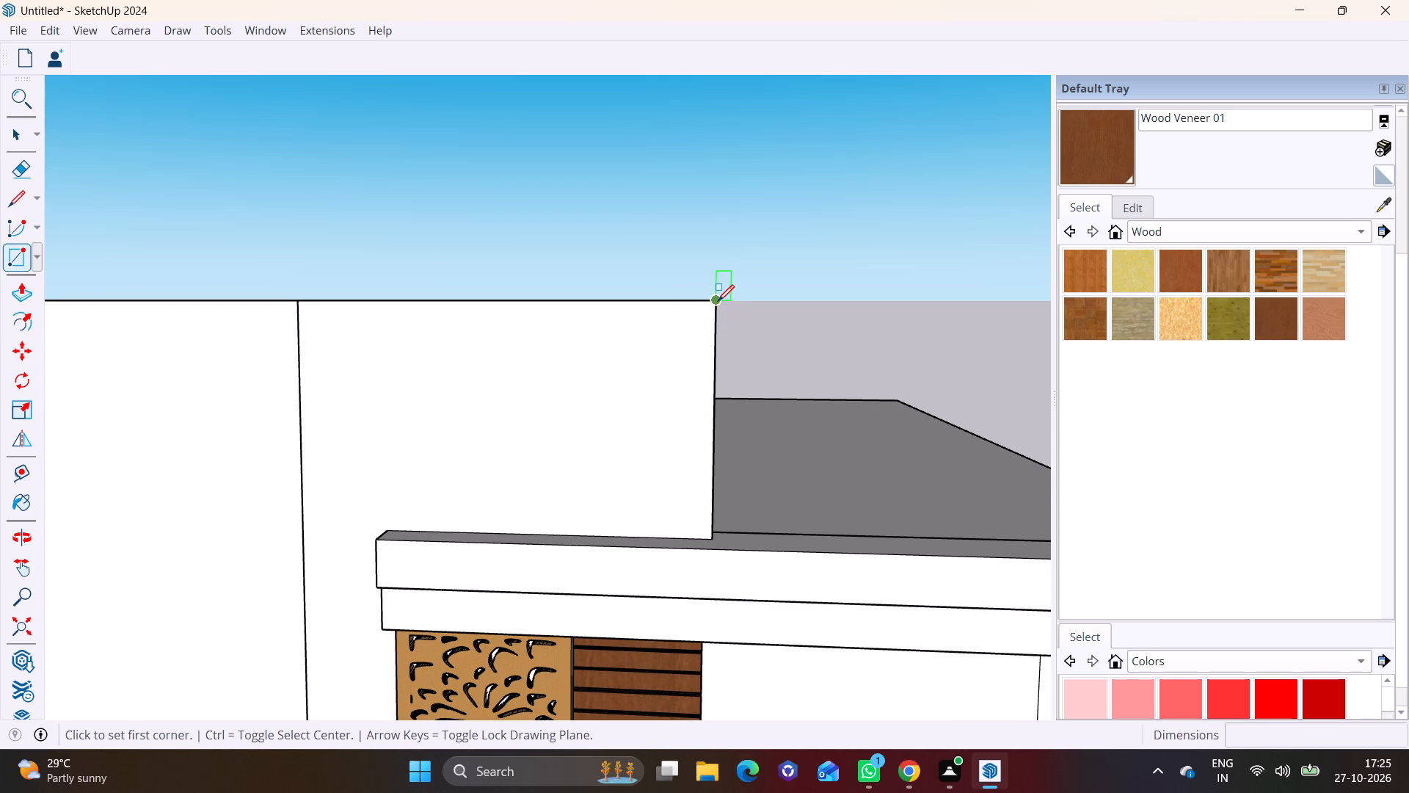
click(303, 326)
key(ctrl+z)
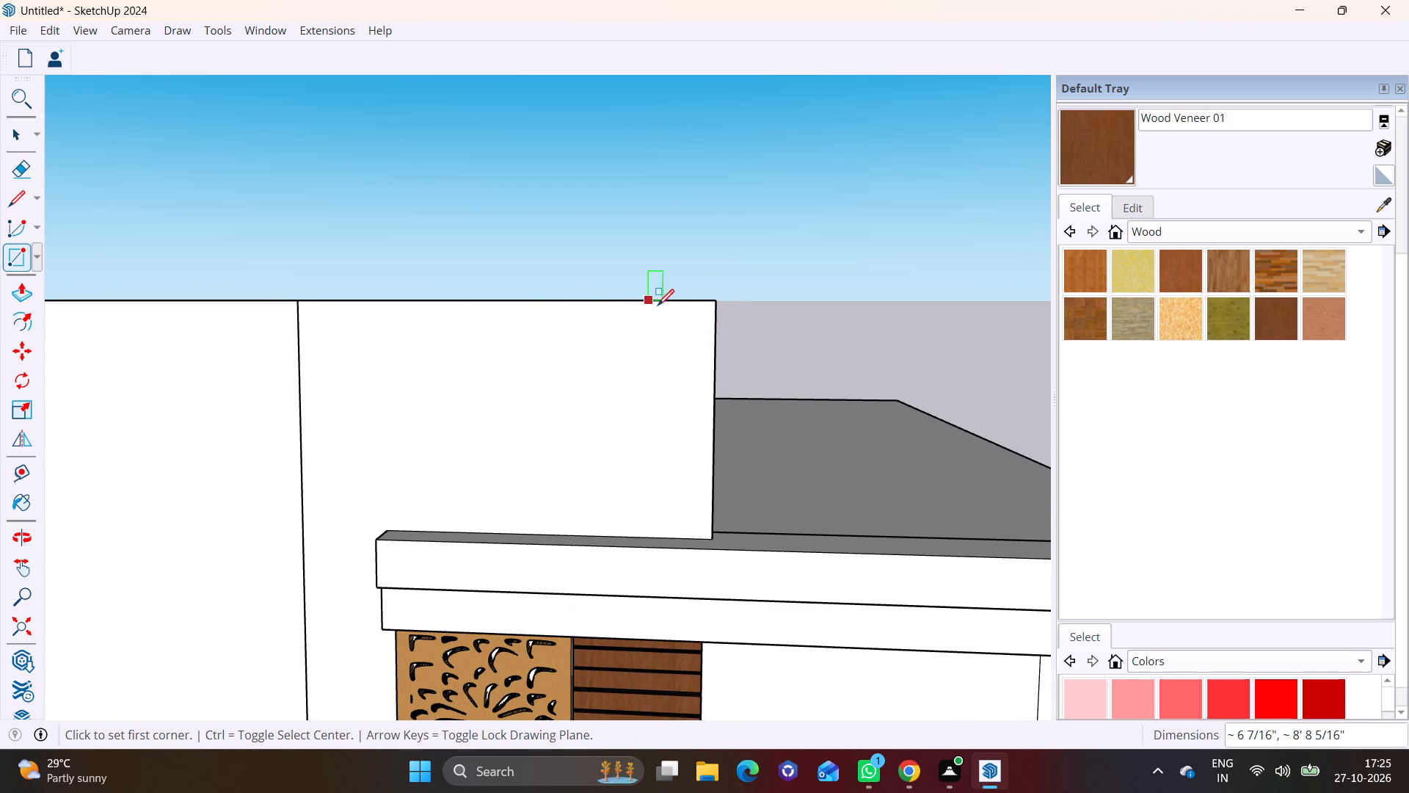
Draw a rectangular strip about 9 1/16" high and 8' 8 5/16" wide along the top of the wall above the beam.
click(714, 307)
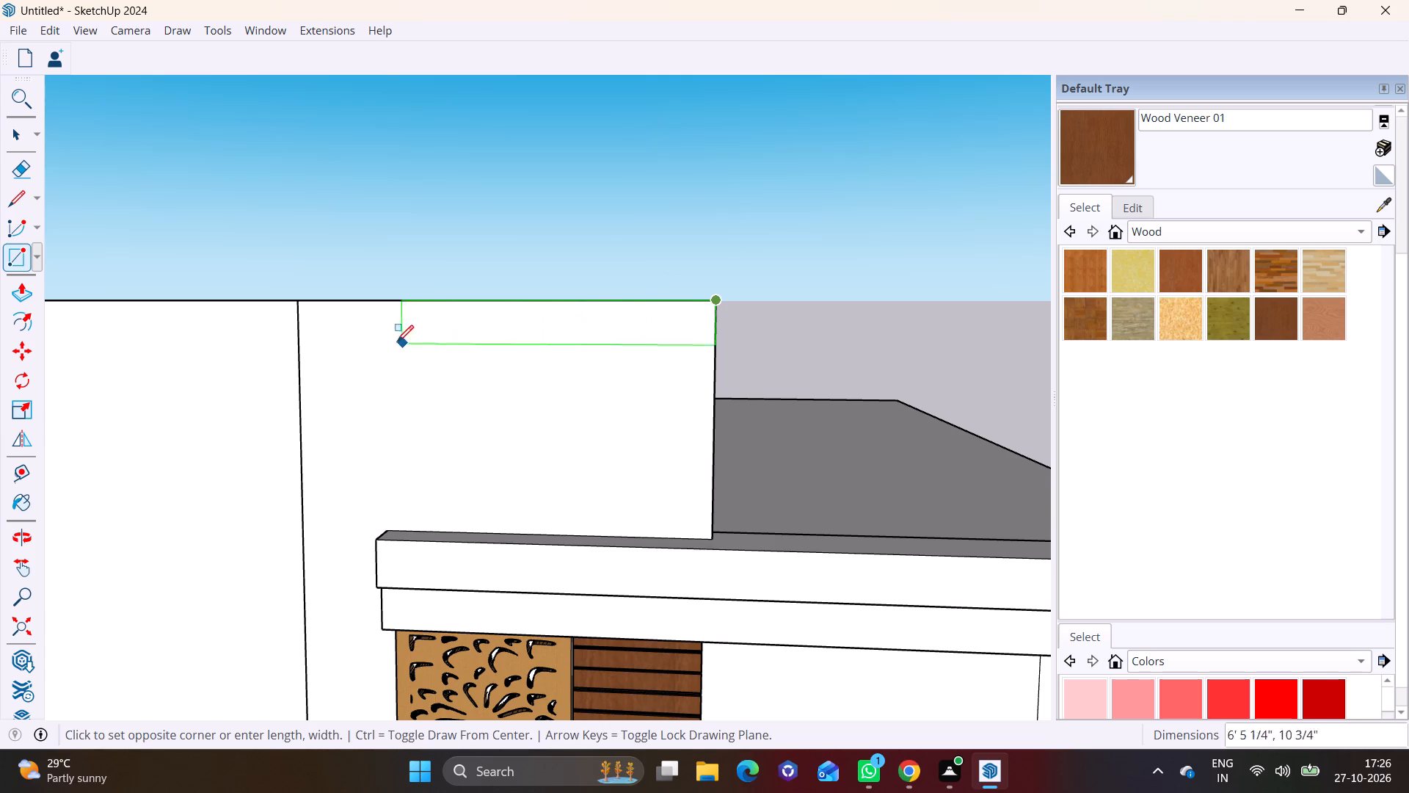
click(302, 336)
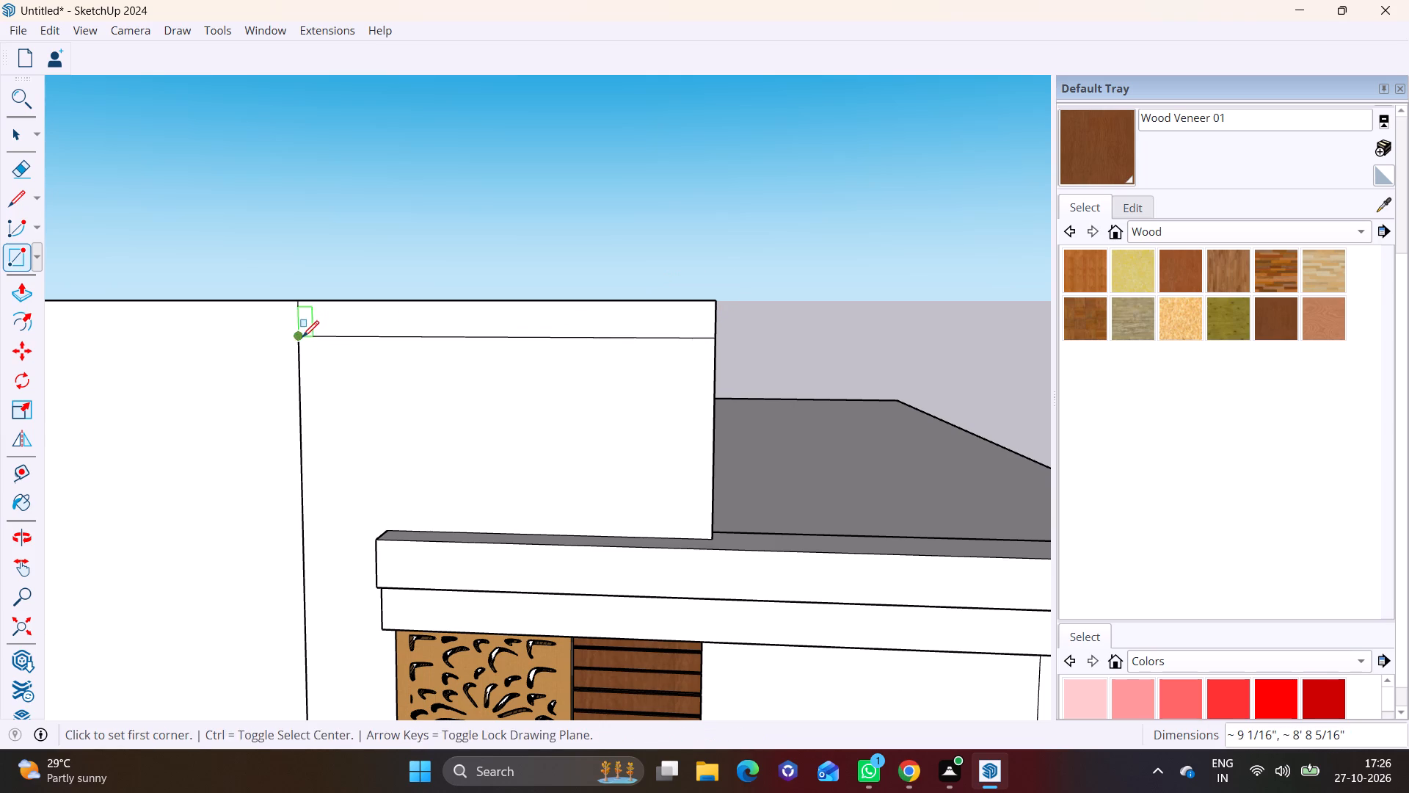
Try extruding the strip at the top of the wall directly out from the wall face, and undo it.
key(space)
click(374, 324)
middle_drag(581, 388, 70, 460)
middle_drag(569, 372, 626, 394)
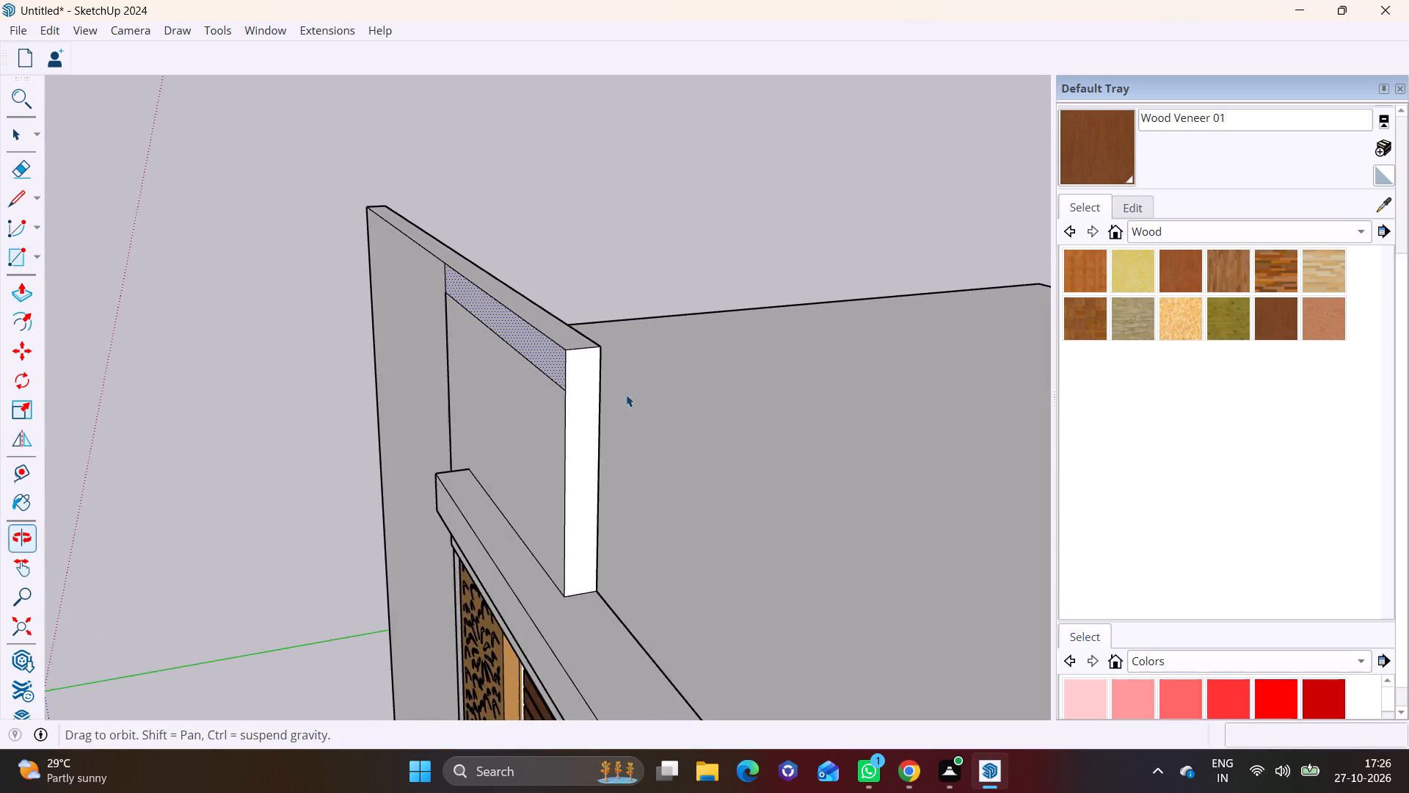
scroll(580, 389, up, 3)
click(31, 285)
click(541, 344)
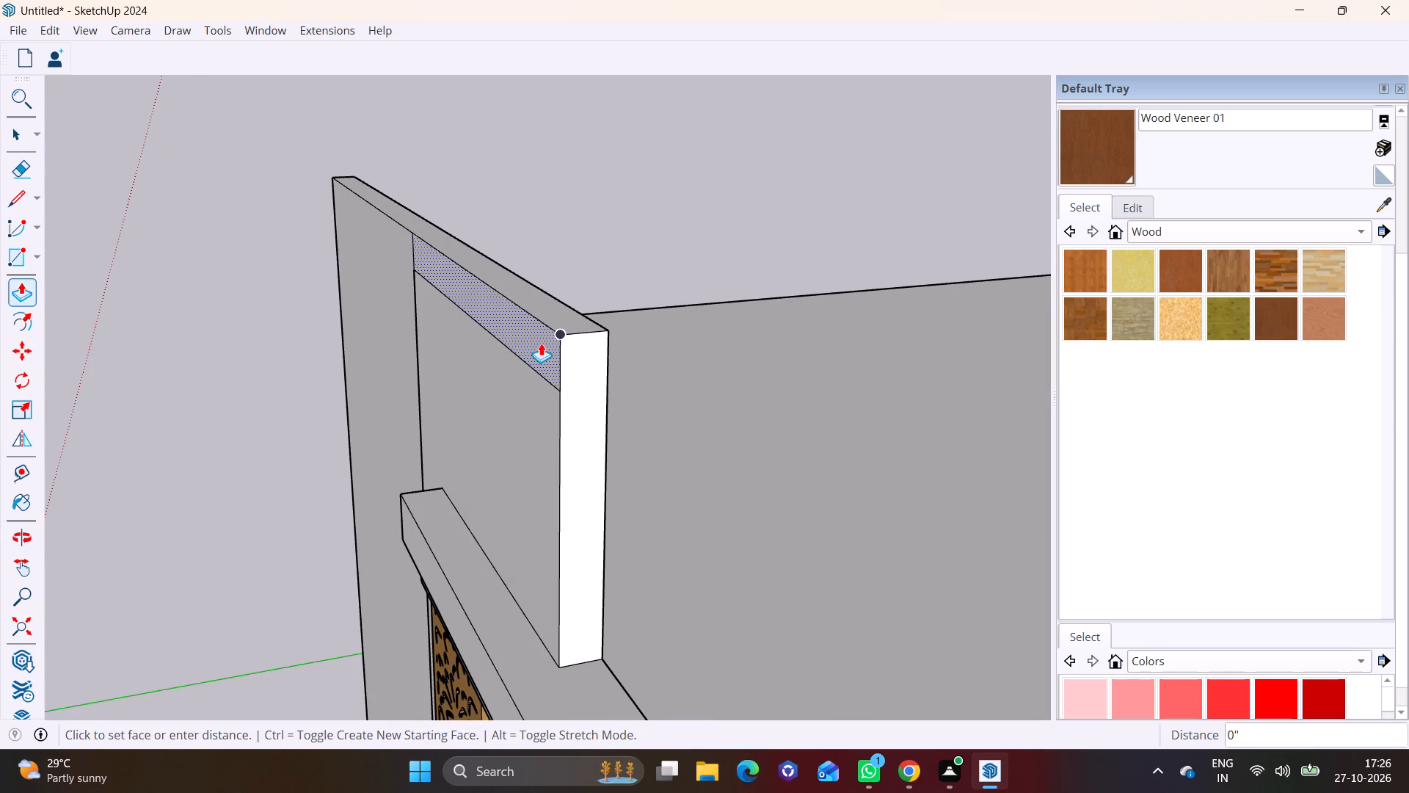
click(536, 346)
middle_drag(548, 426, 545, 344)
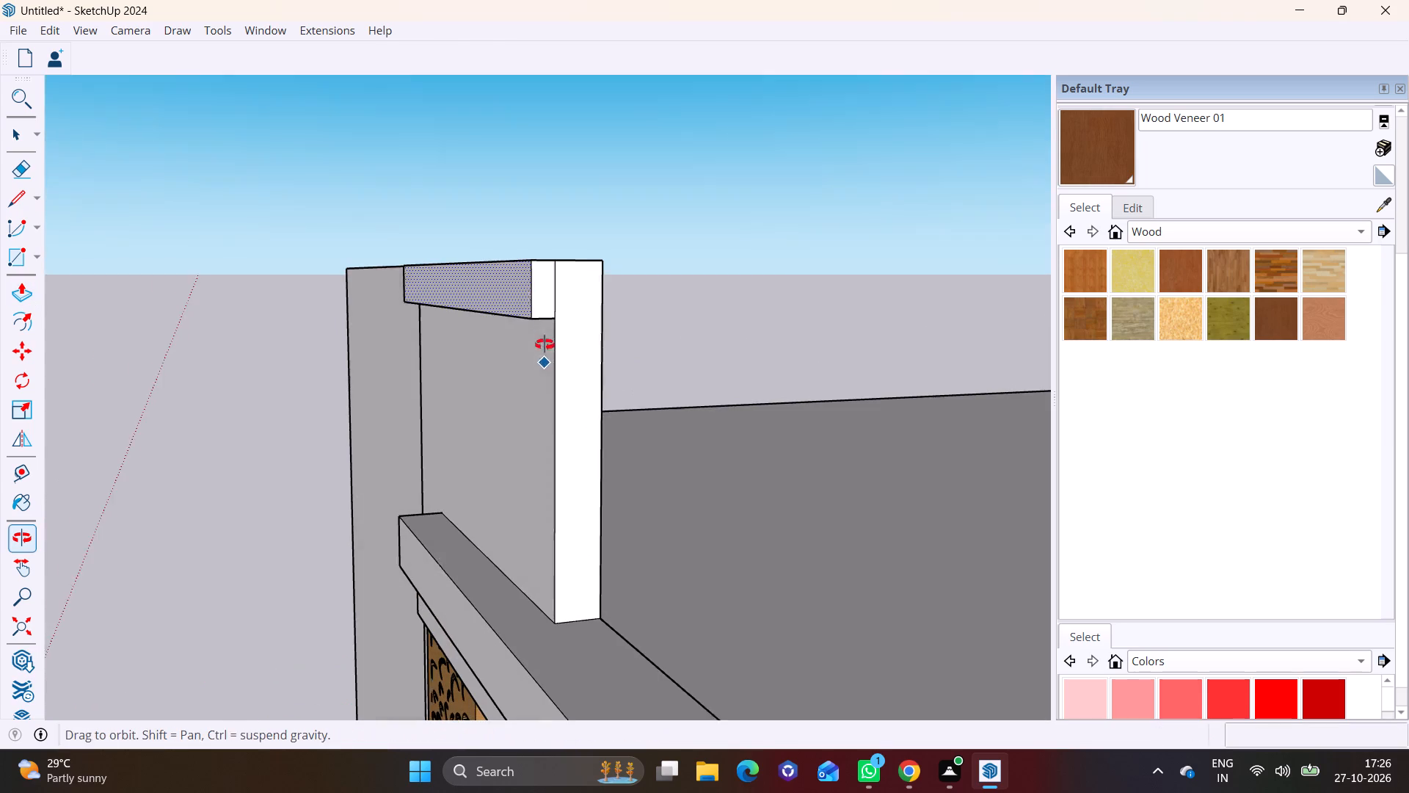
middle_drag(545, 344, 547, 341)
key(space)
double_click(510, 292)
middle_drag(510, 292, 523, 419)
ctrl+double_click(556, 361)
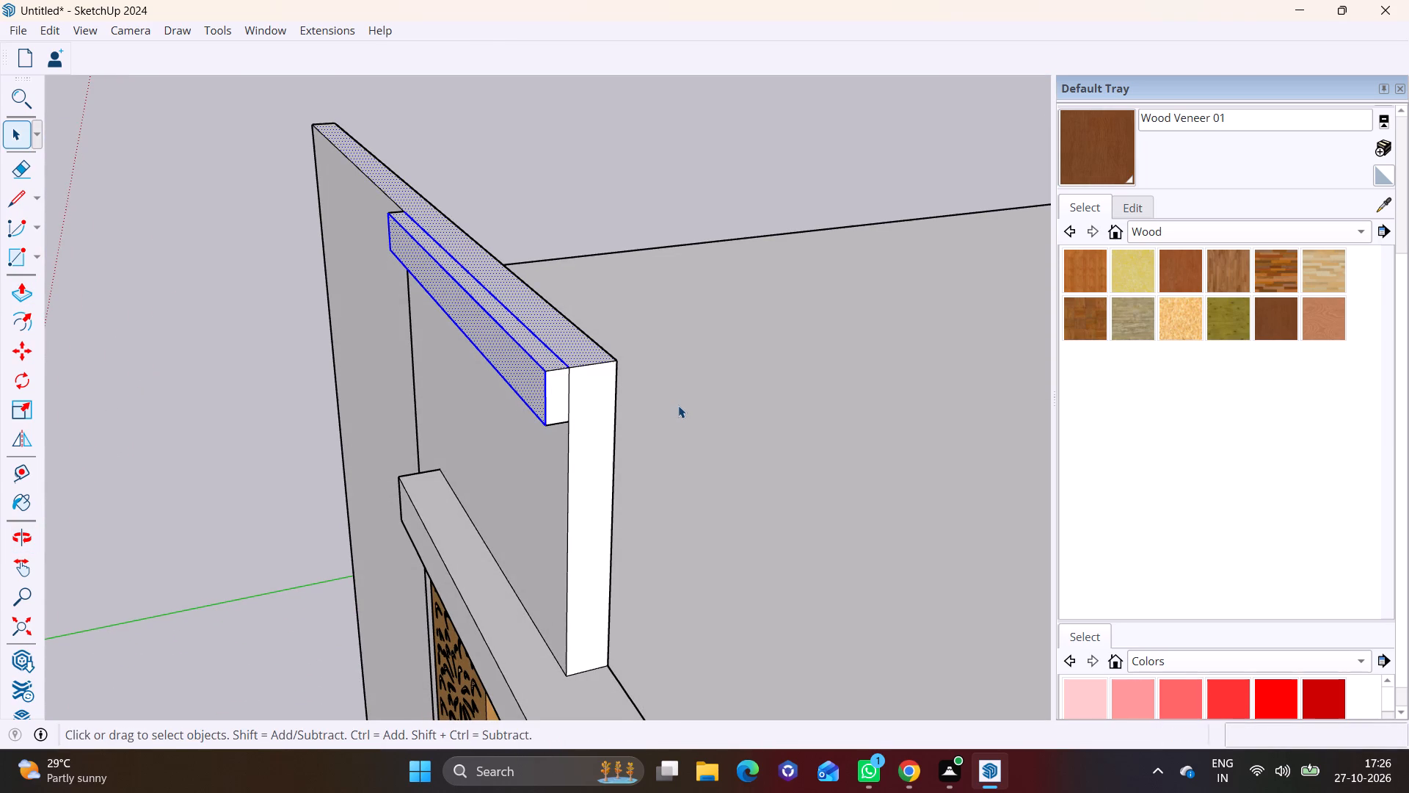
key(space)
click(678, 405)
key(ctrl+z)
Make a group from the rectangular strip's face and edges at the top of the wall.
double_click(555, 374)
right_click(555, 374)
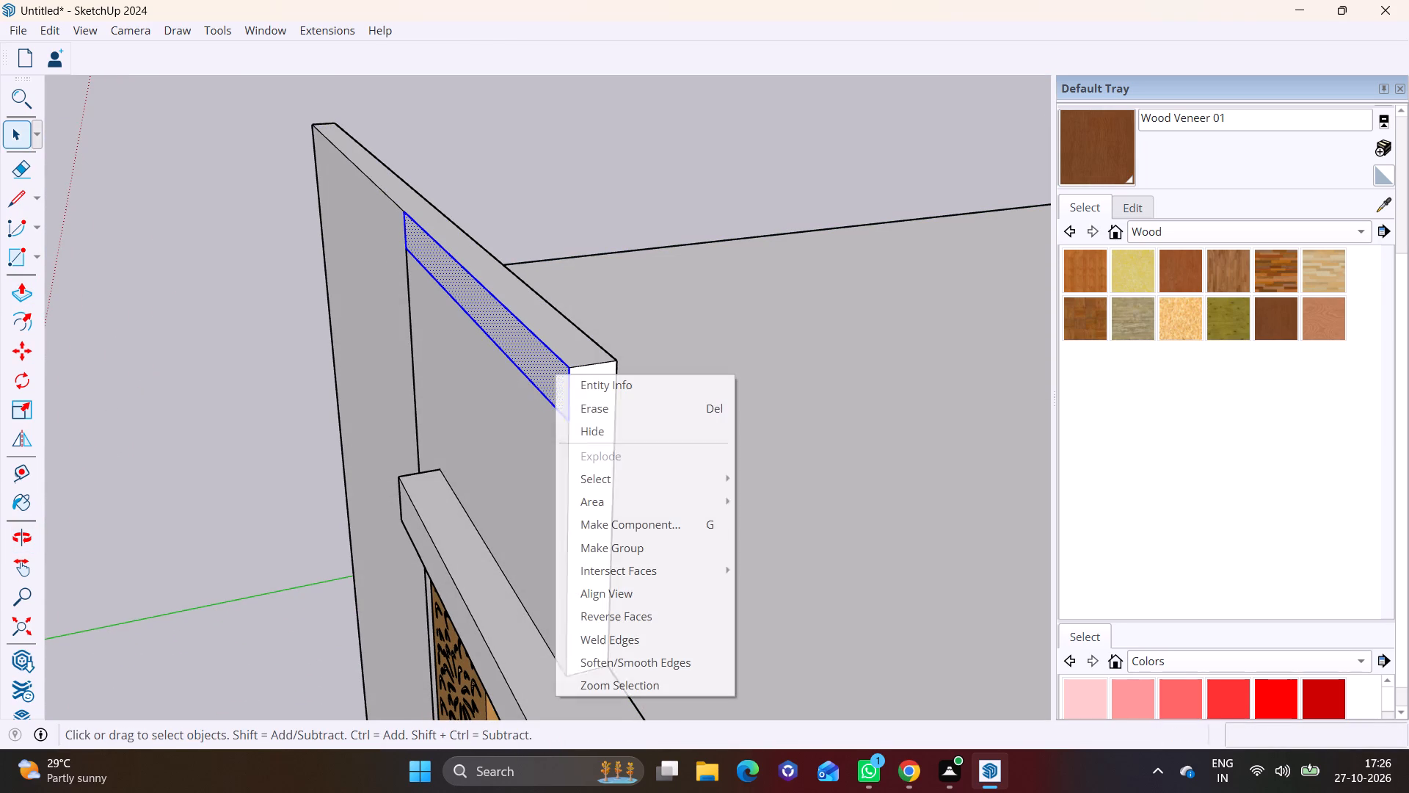
click(611, 541)
Inside the strip's group, extrude its face about 3 5/16" out from the wall to form a batten.
click(544, 345)
triple_click(530, 355)
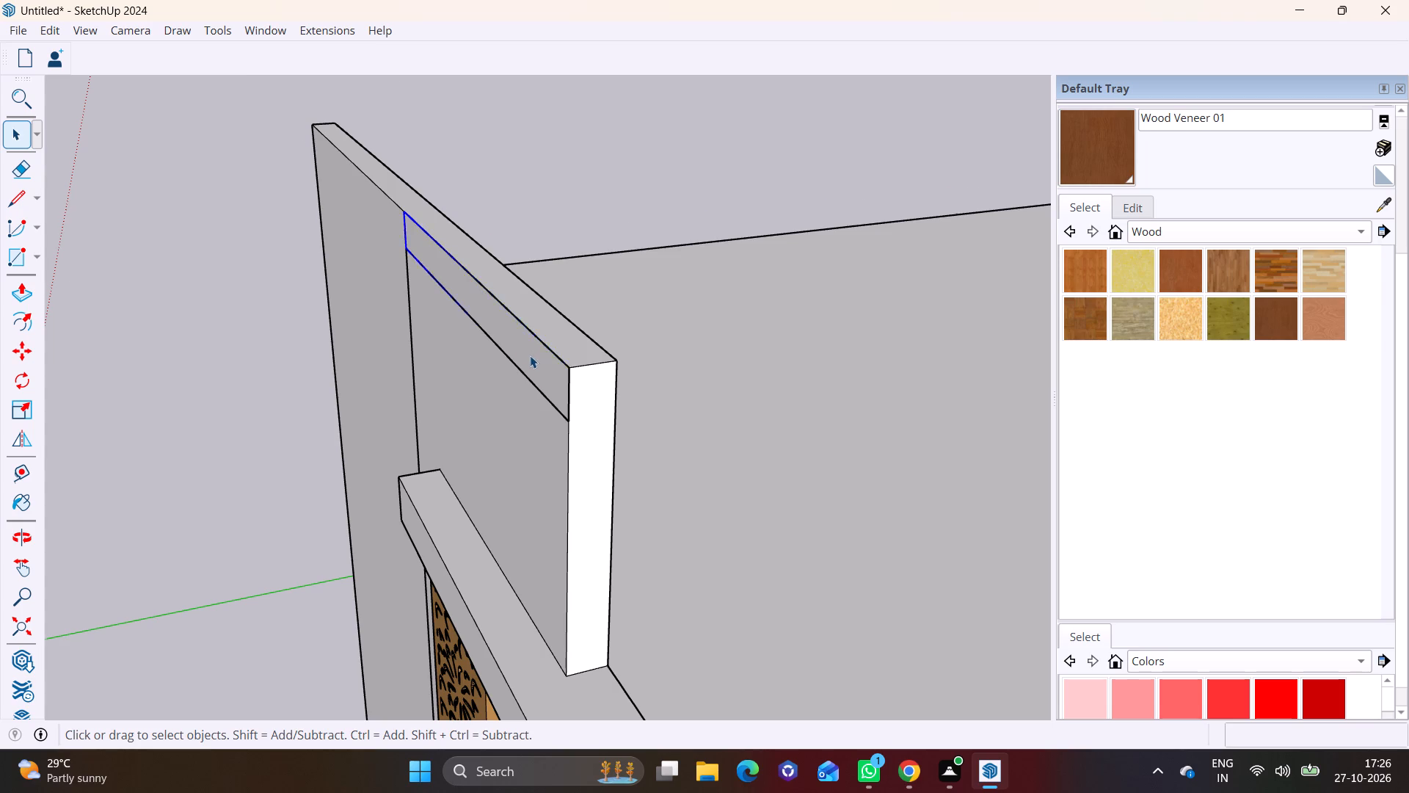
click(22, 294)
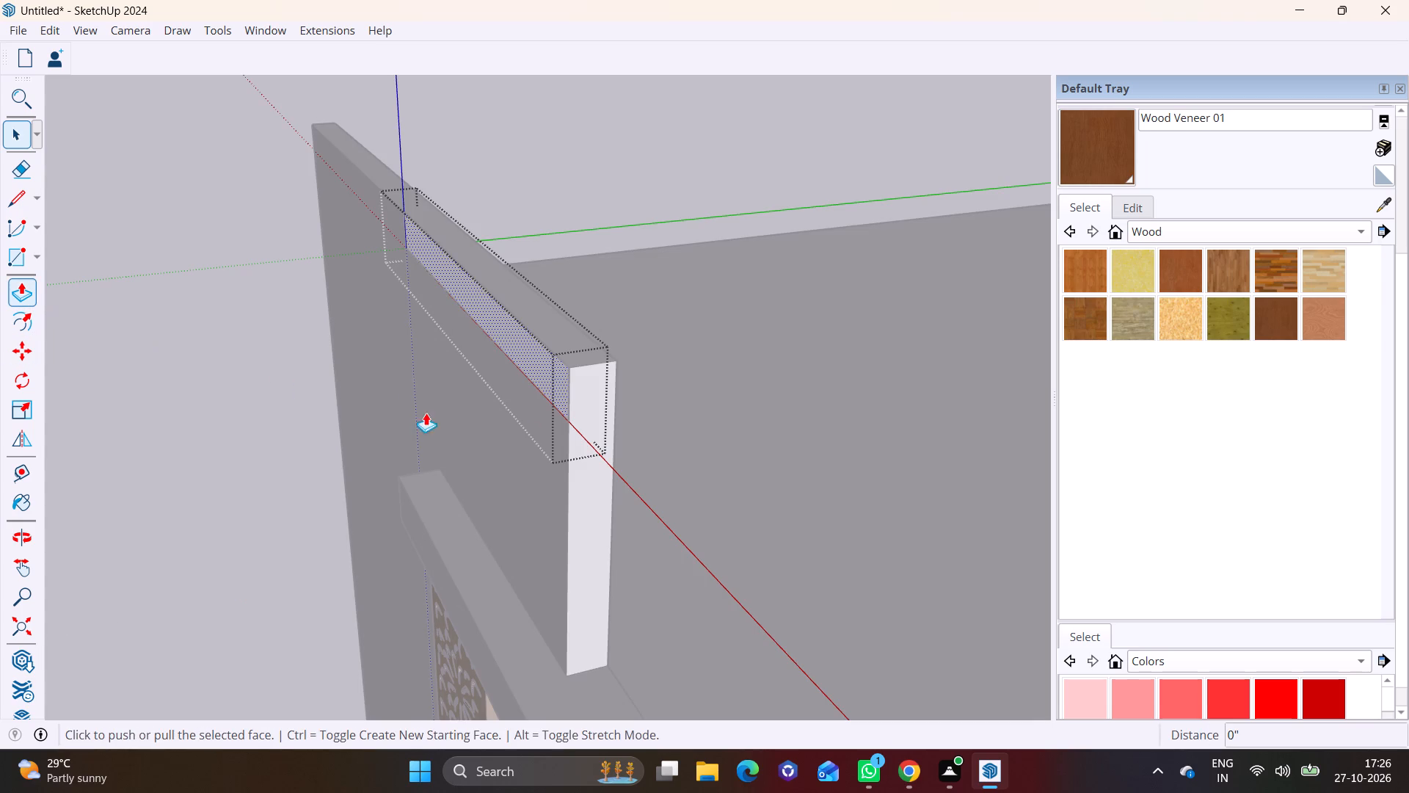
click(550, 384)
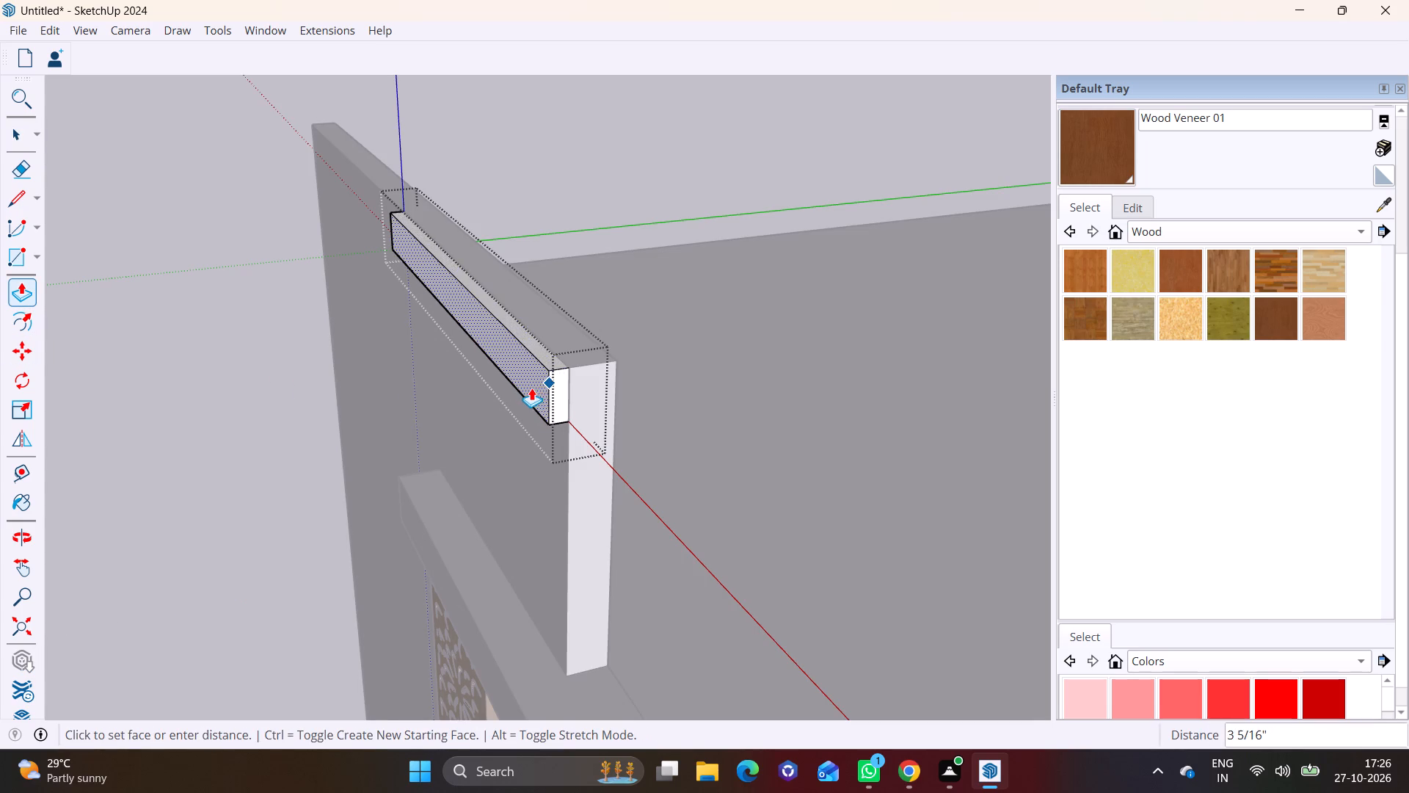
click(531, 388)
key(space)
click(652, 429)
Copy the top batten straight down the wall by about 10 13/16", leaving a narrow gap beneath the original.
middle_drag(652, 449, 674, 299)
scroll(639, 337, down, 3)
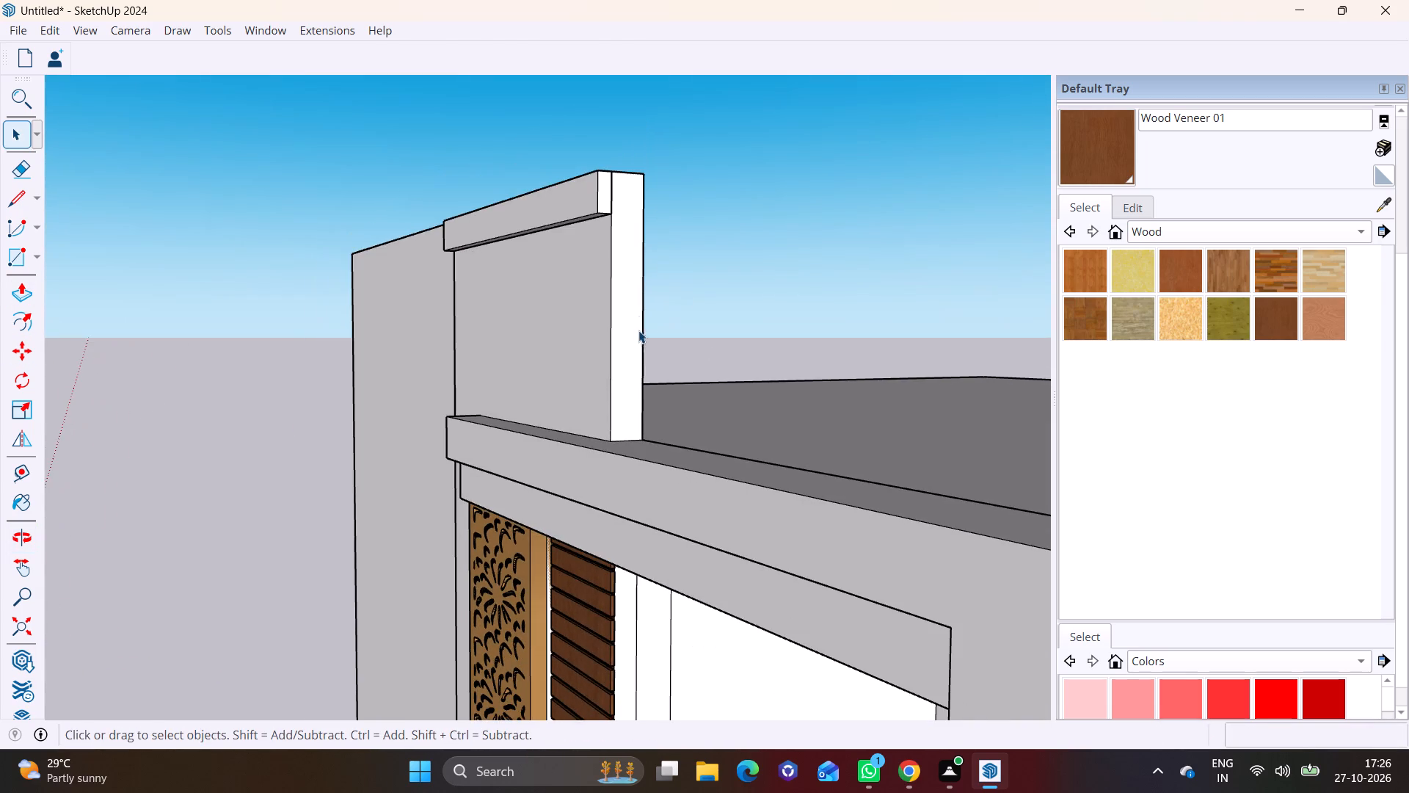
middle_drag(613, 230, 494, 347)
click(524, 250)
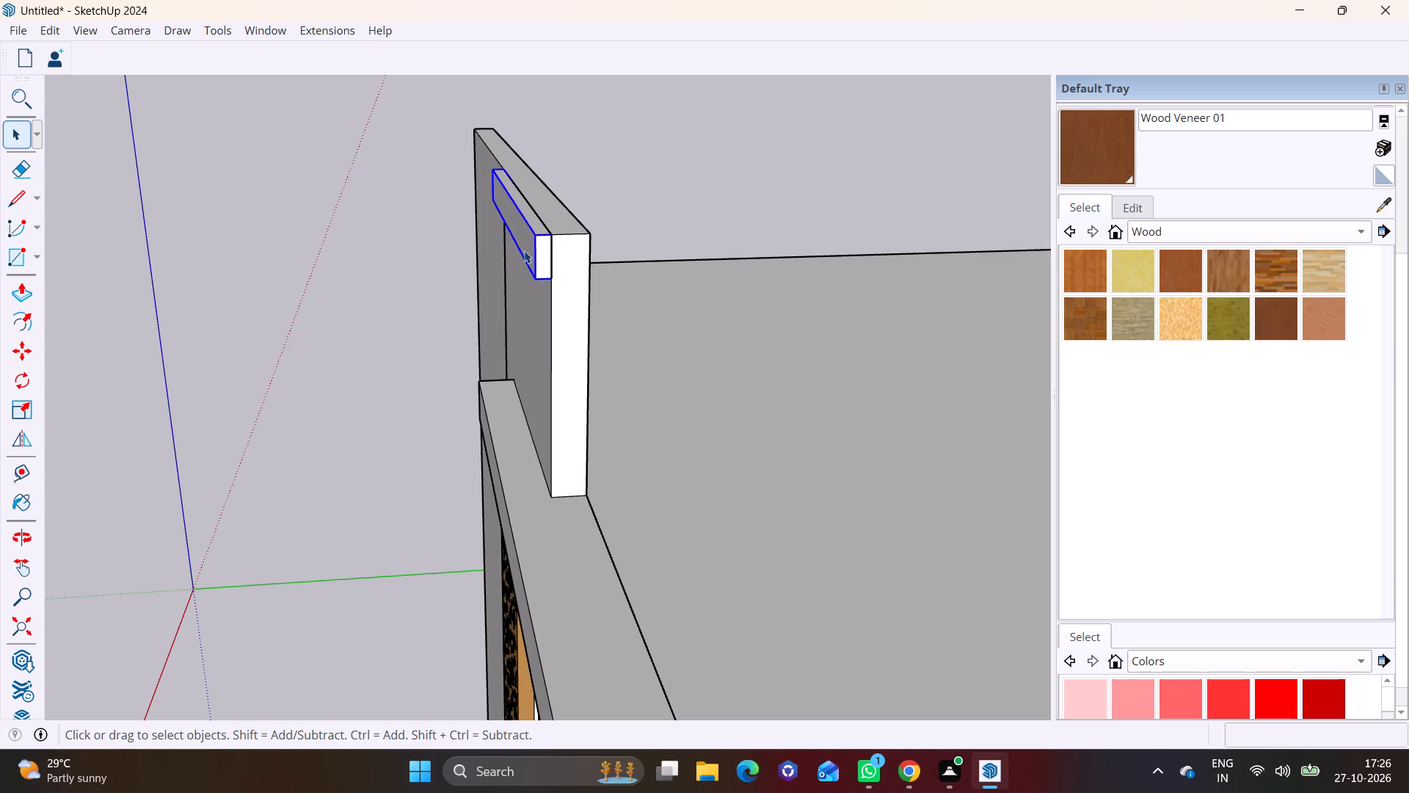
scroll(546, 258, up, 4)
key(m)
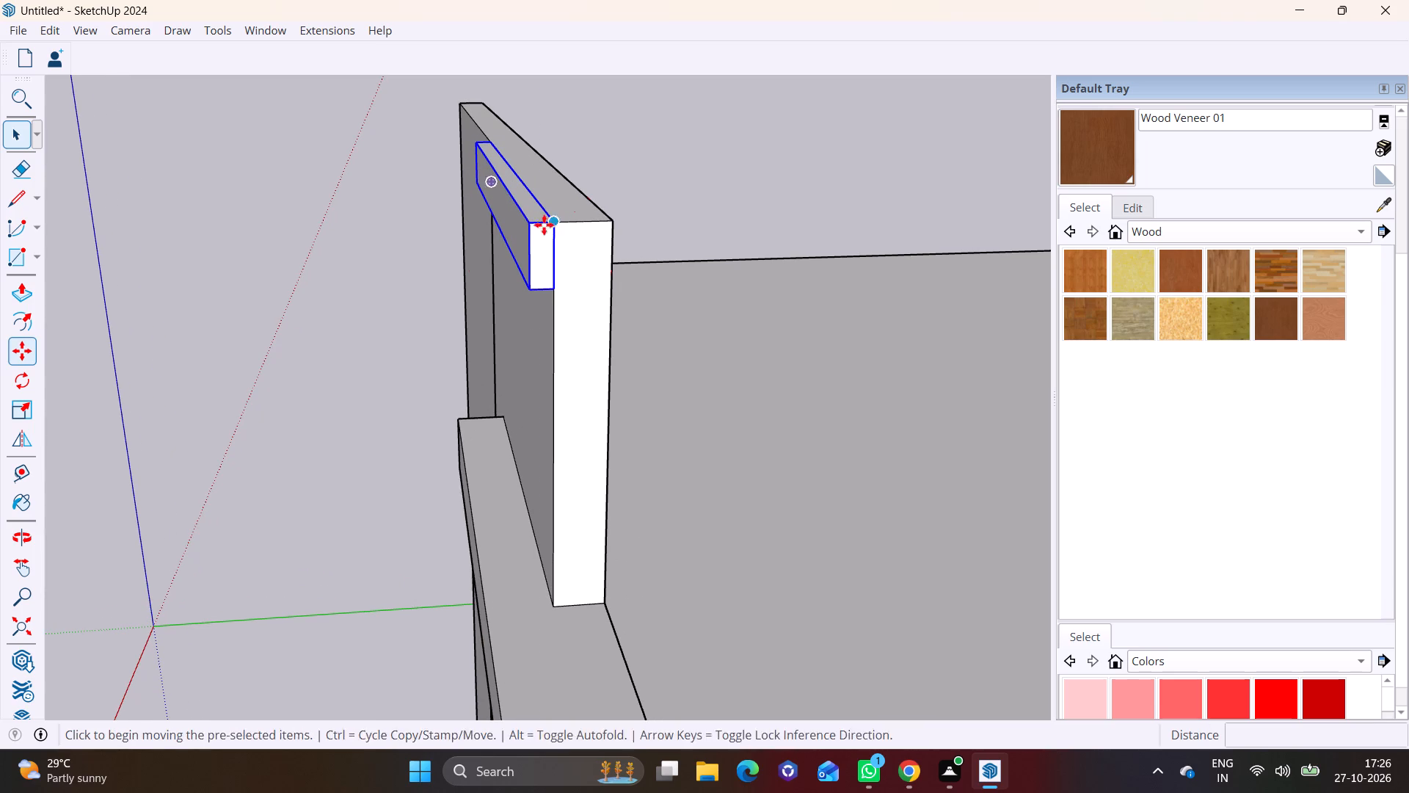
click(558, 223)
middle_drag(560, 327, 662, 223)
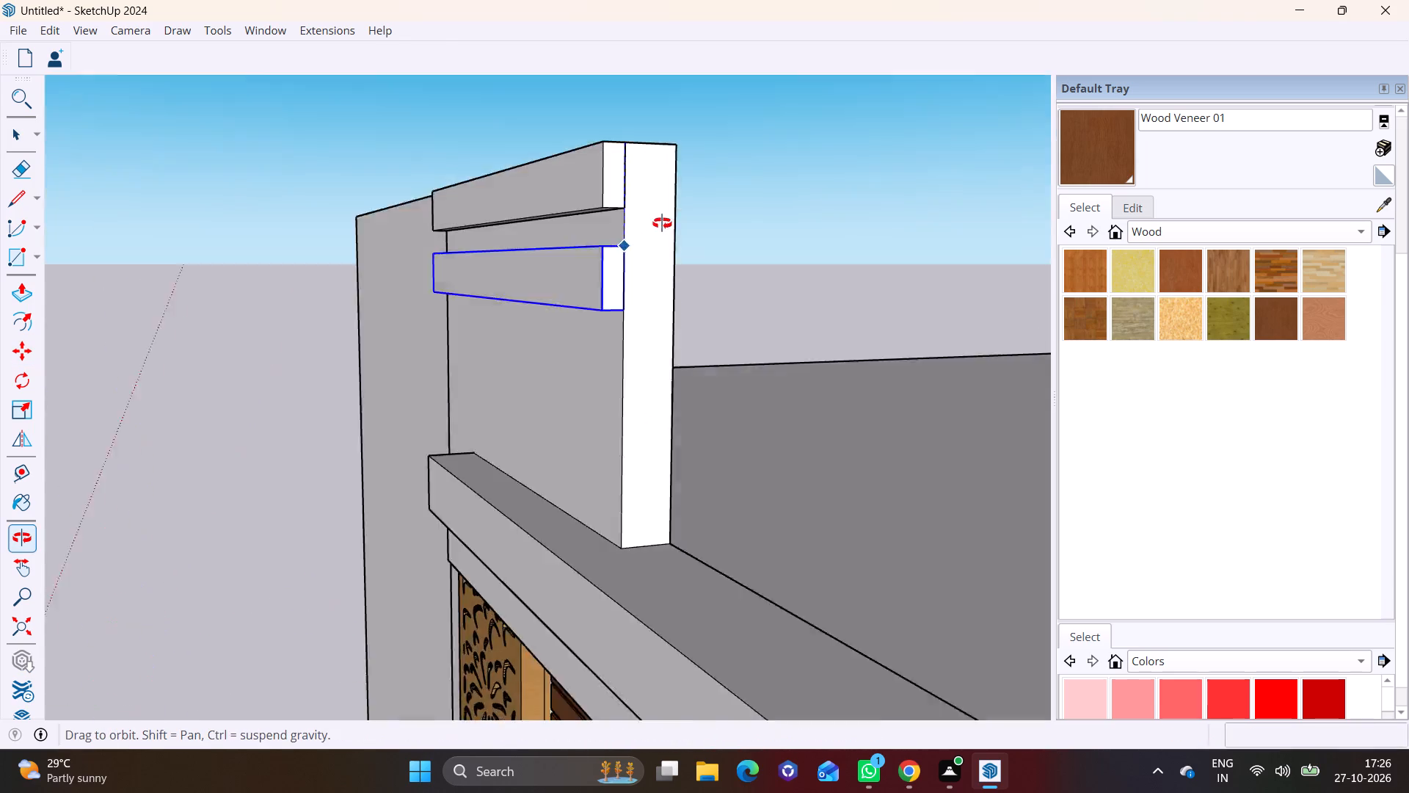
middle_drag(662, 223, 695, 196)
scroll(687, 196, up, 5)
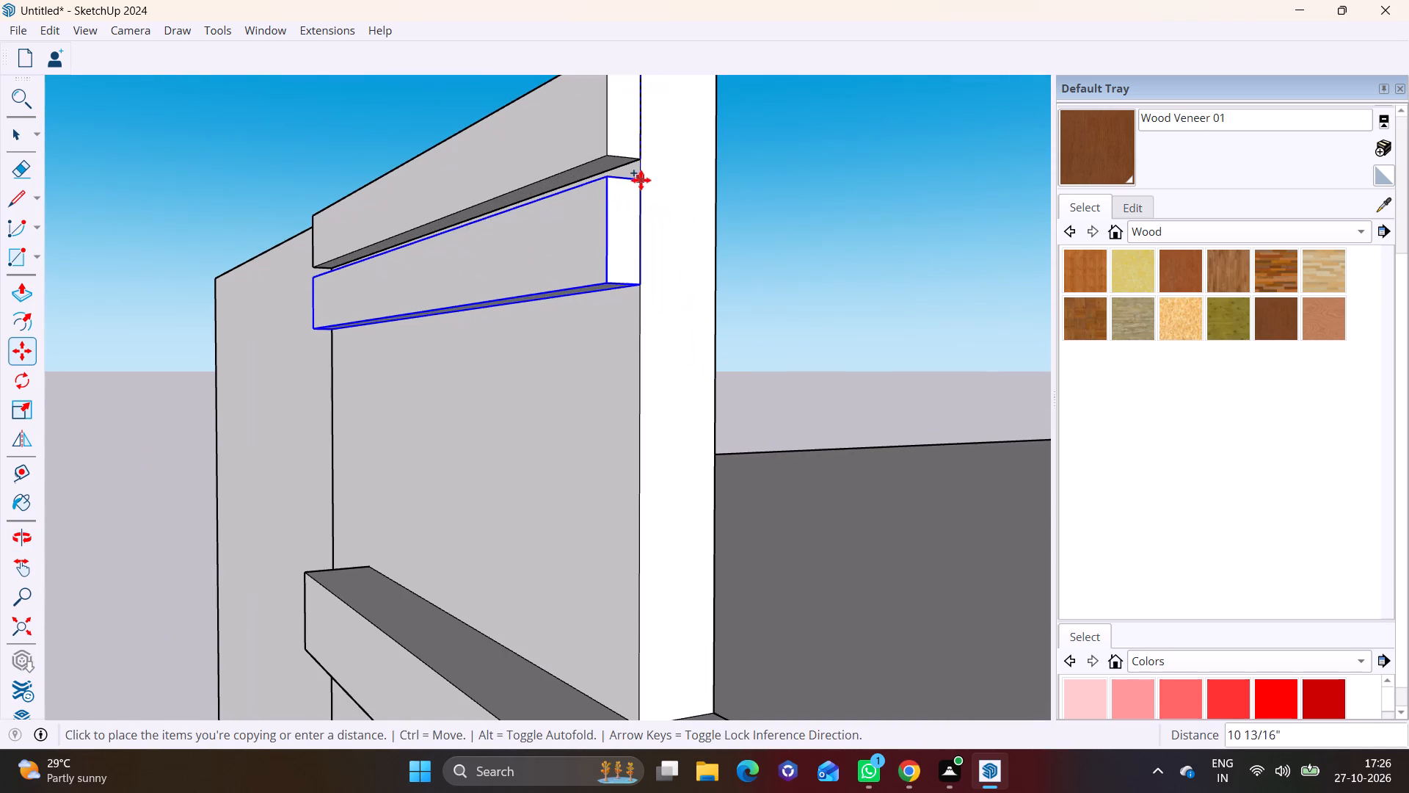
click(640, 177)
Add four more batten copies down the wall to the beam, each about 10" below the previous one with narrow gaps.
click(638, 172)
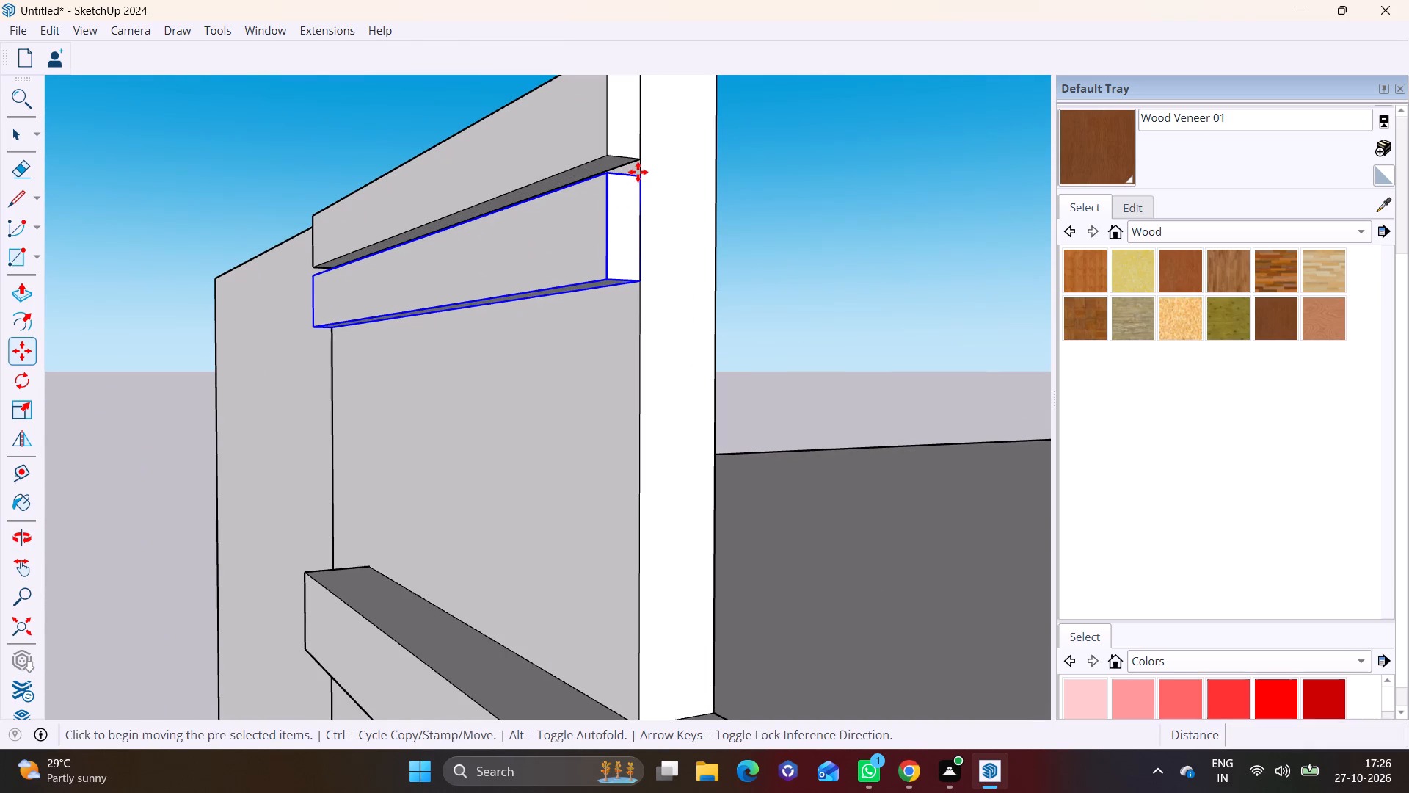
click(633, 293)
middle_drag(648, 325, 648, 294)
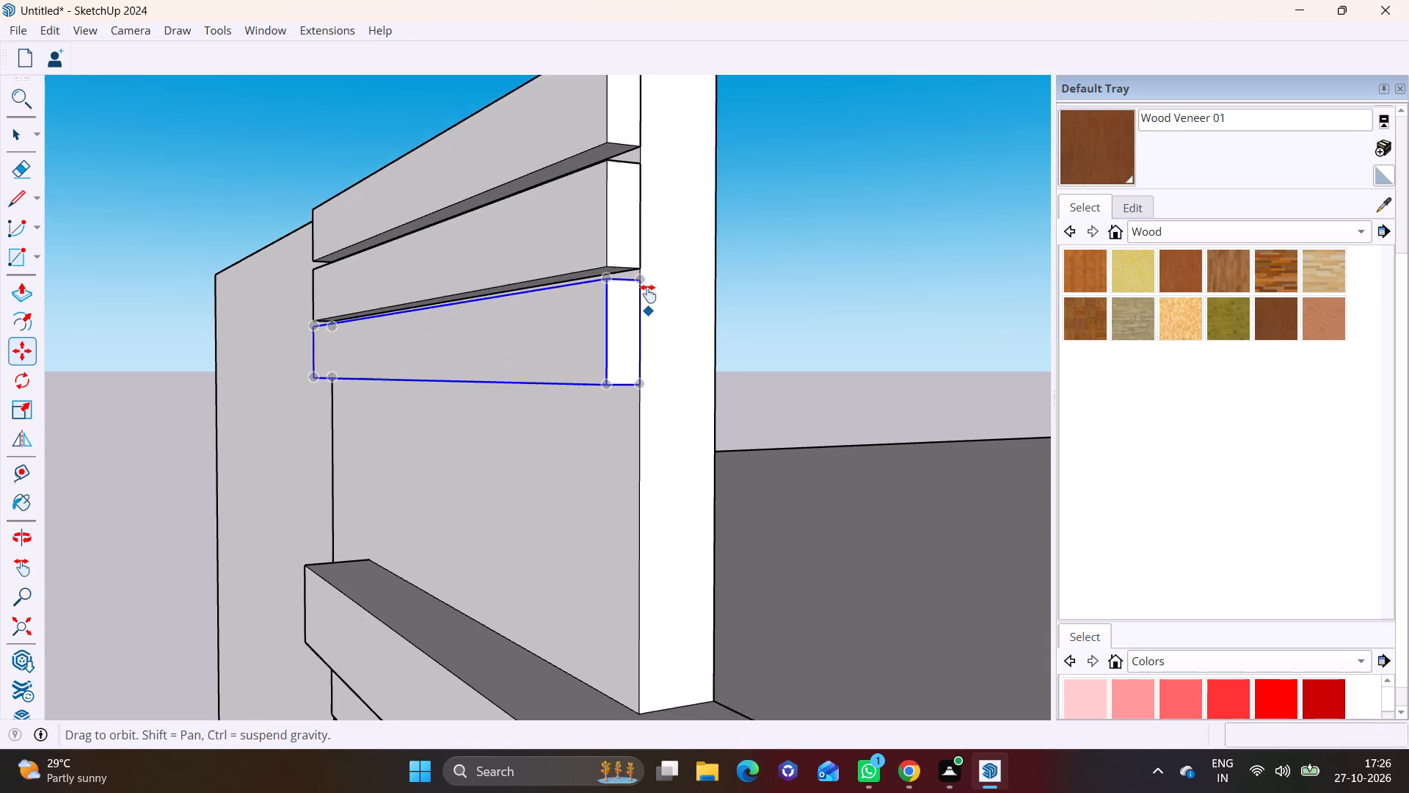
middle_drag(648, 294, 648, 220)
click(637, 189)
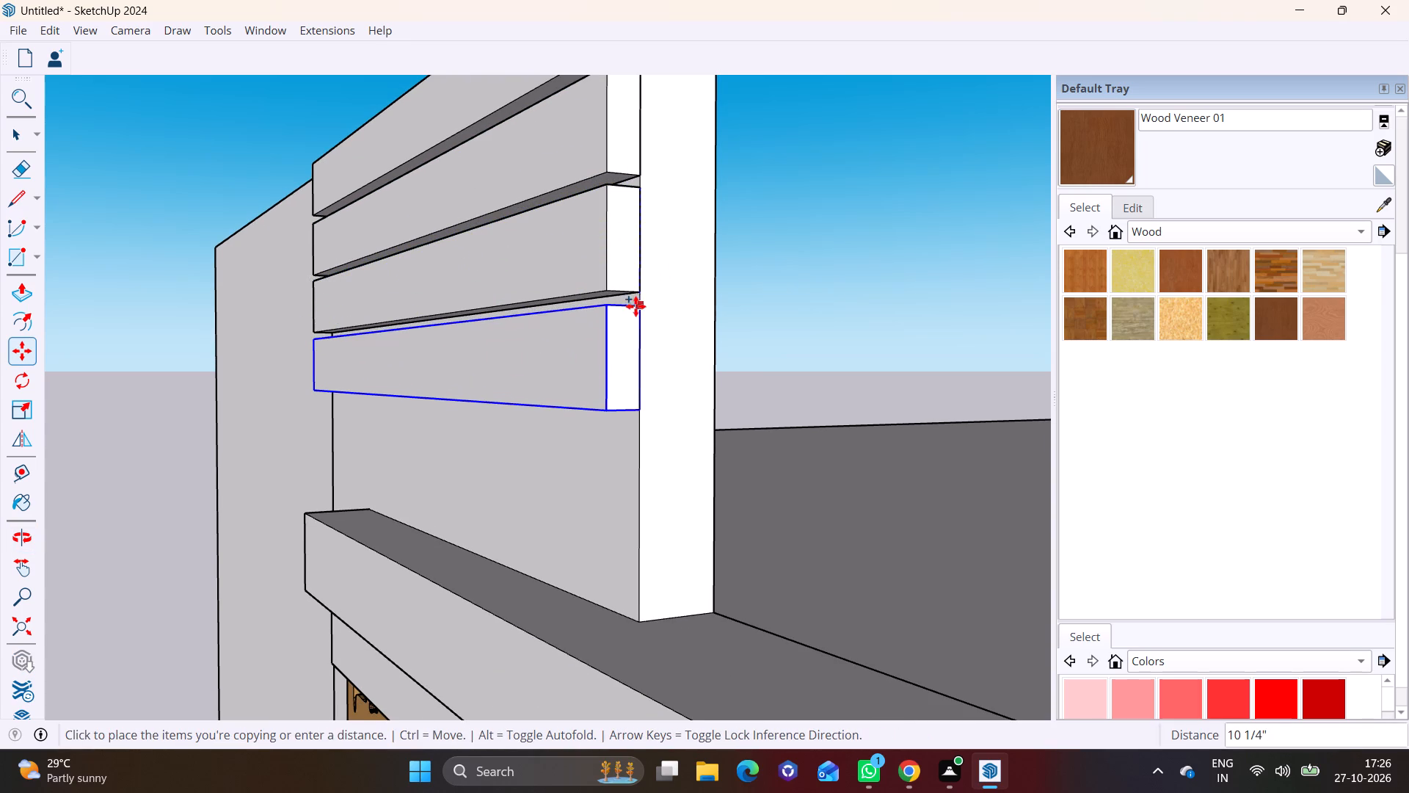
click(636, 306)
click(639, 306)
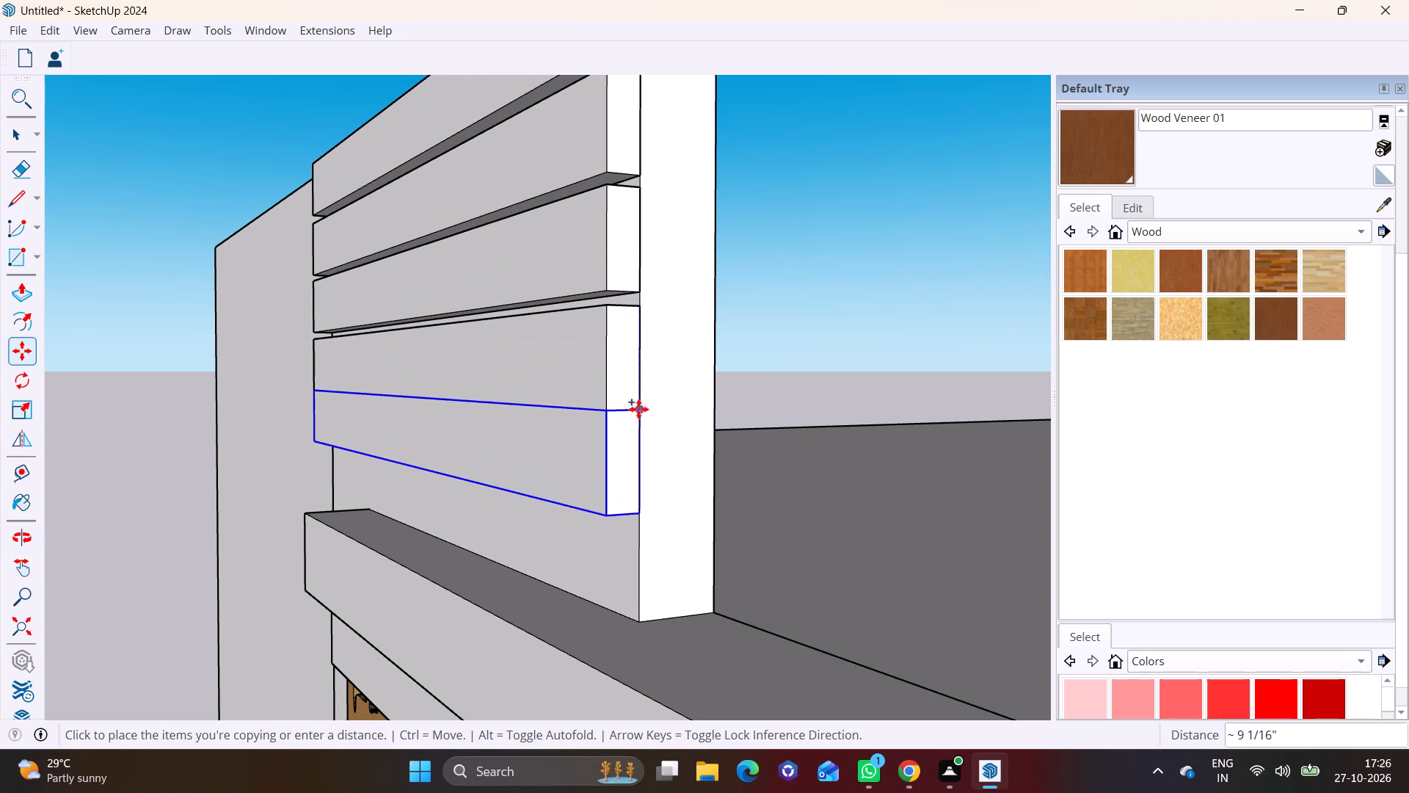
click(641, 422)
click(635, 421)
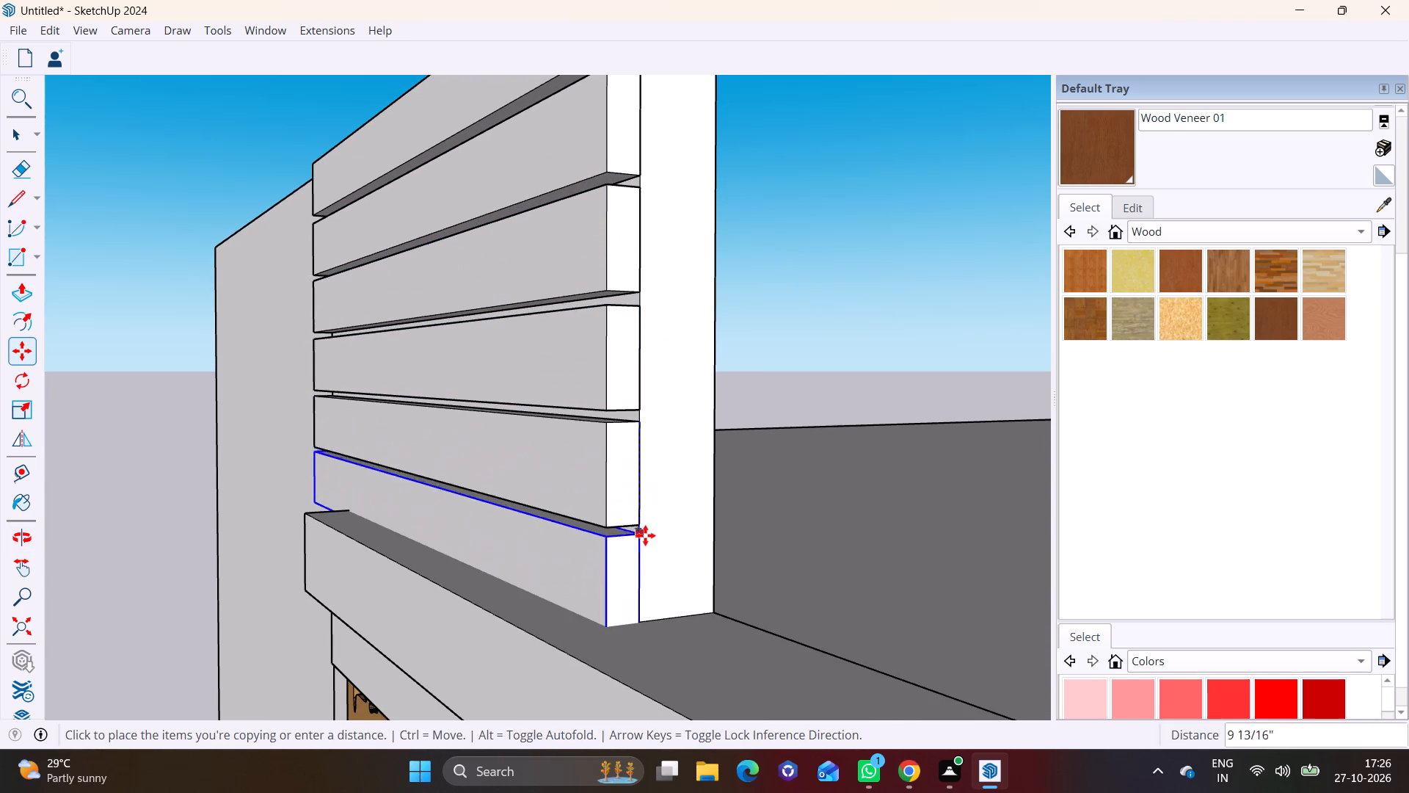
click(645, 539)
Add two more batten copies with the same narrow gaps, continuing down the wall beside the beam's end.
scroll(546, 484, down, 4)
middle_drag(568, 507, 897, 466)
scroll(511, 507, down, 3)
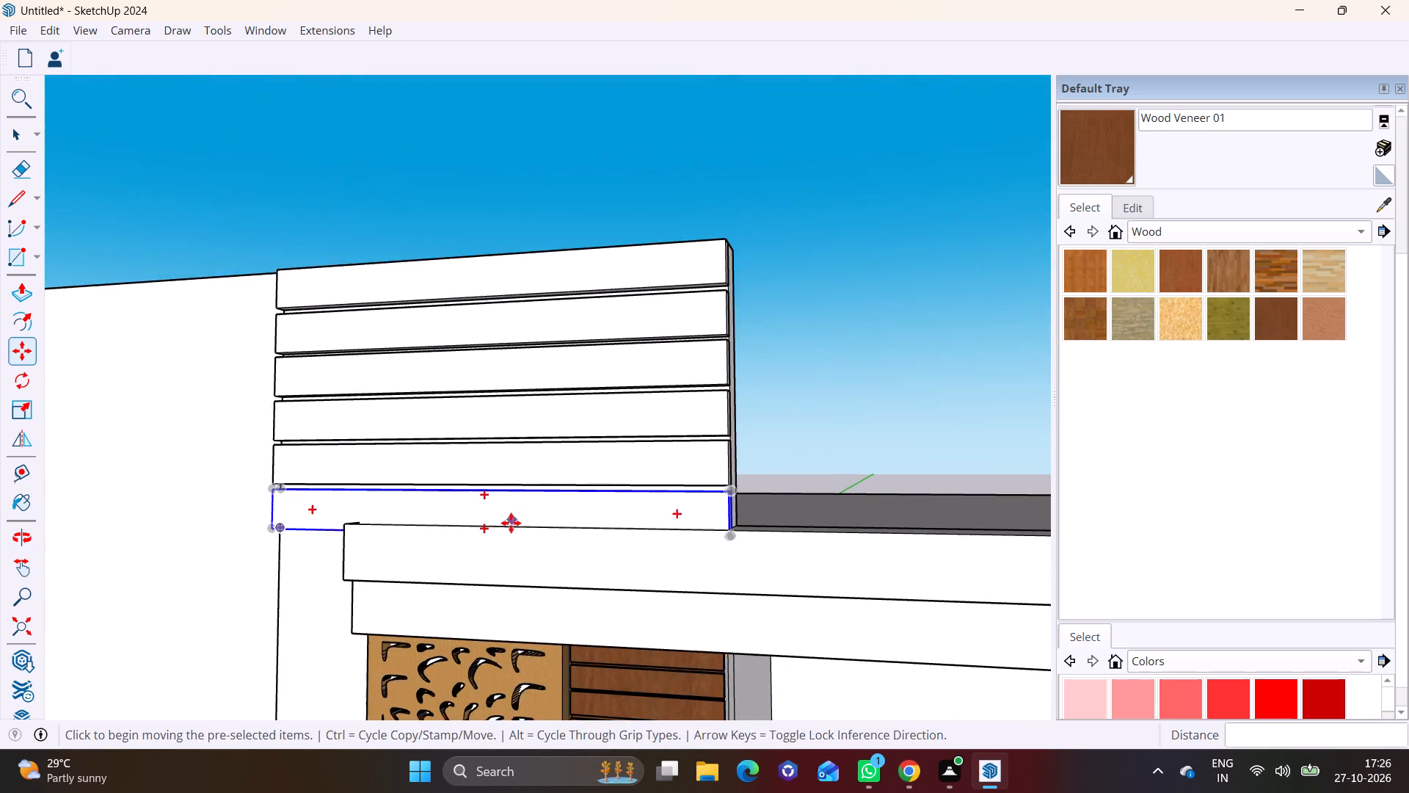
shift+middle_drag(517, 525, 739, 325)
middle_drag(443, 352, 823, 419)
scroll(618, 416, up, 2)
middle_drag(597, 404, 656, 341)
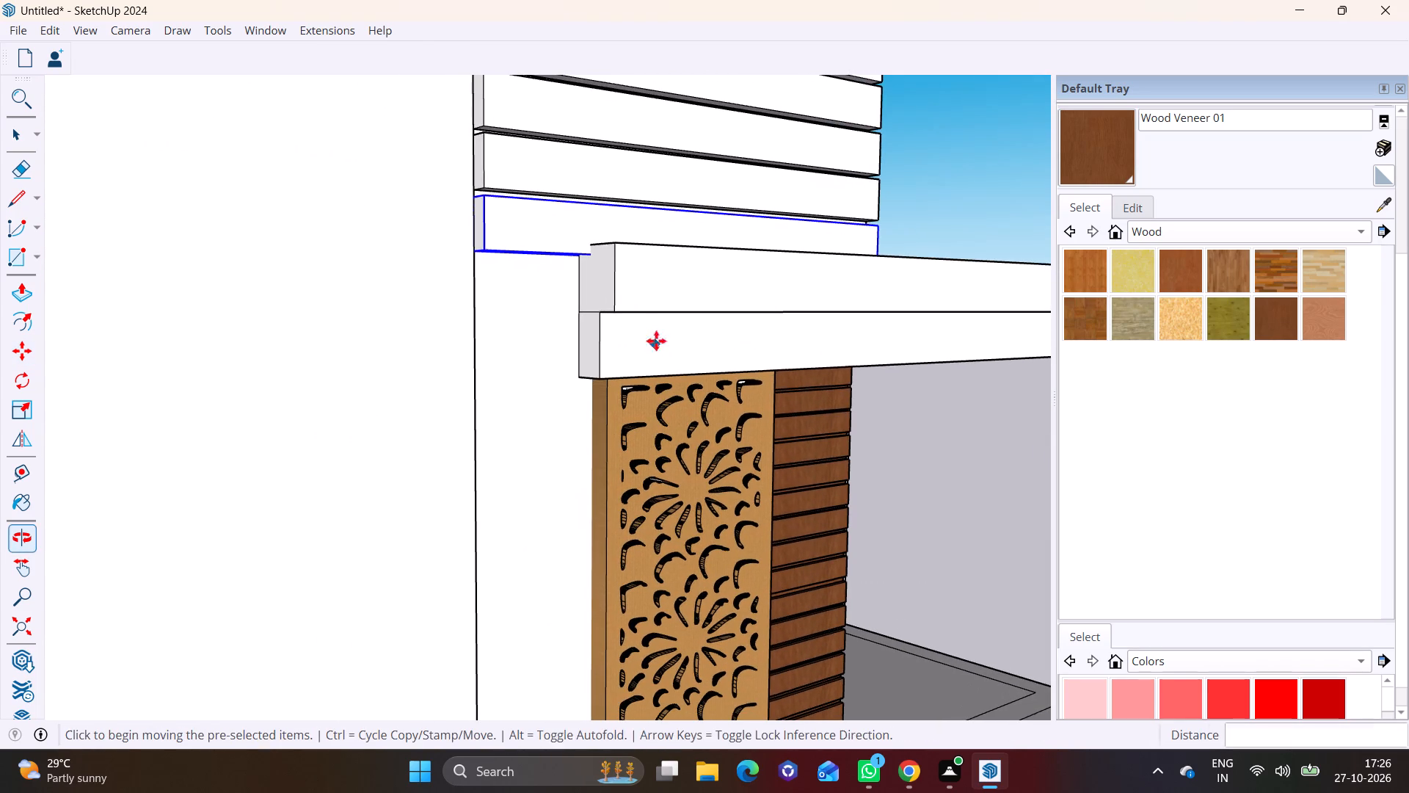
middle_drag(656, 341, 656, 341)
click(470, 198)
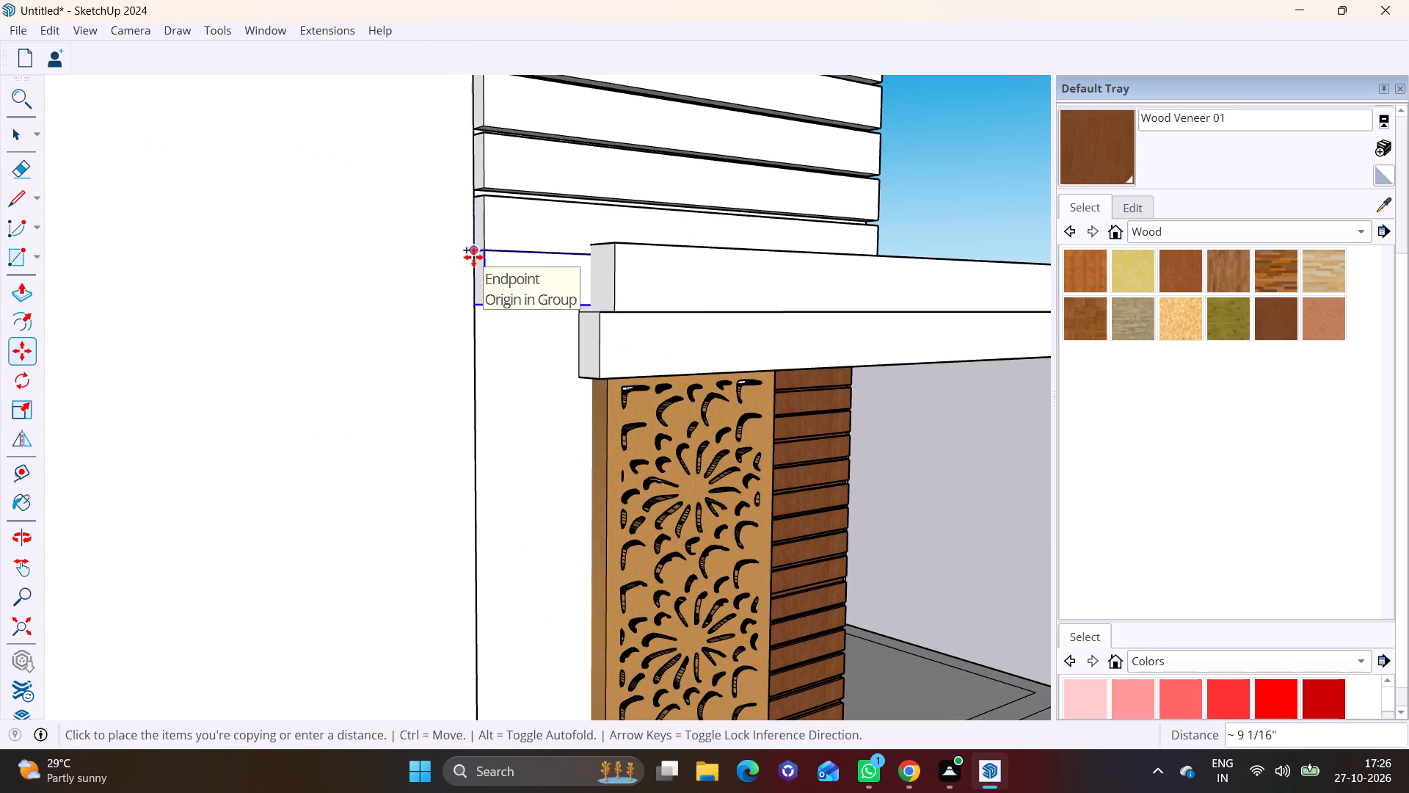
scroll(478, 258, up, 5)
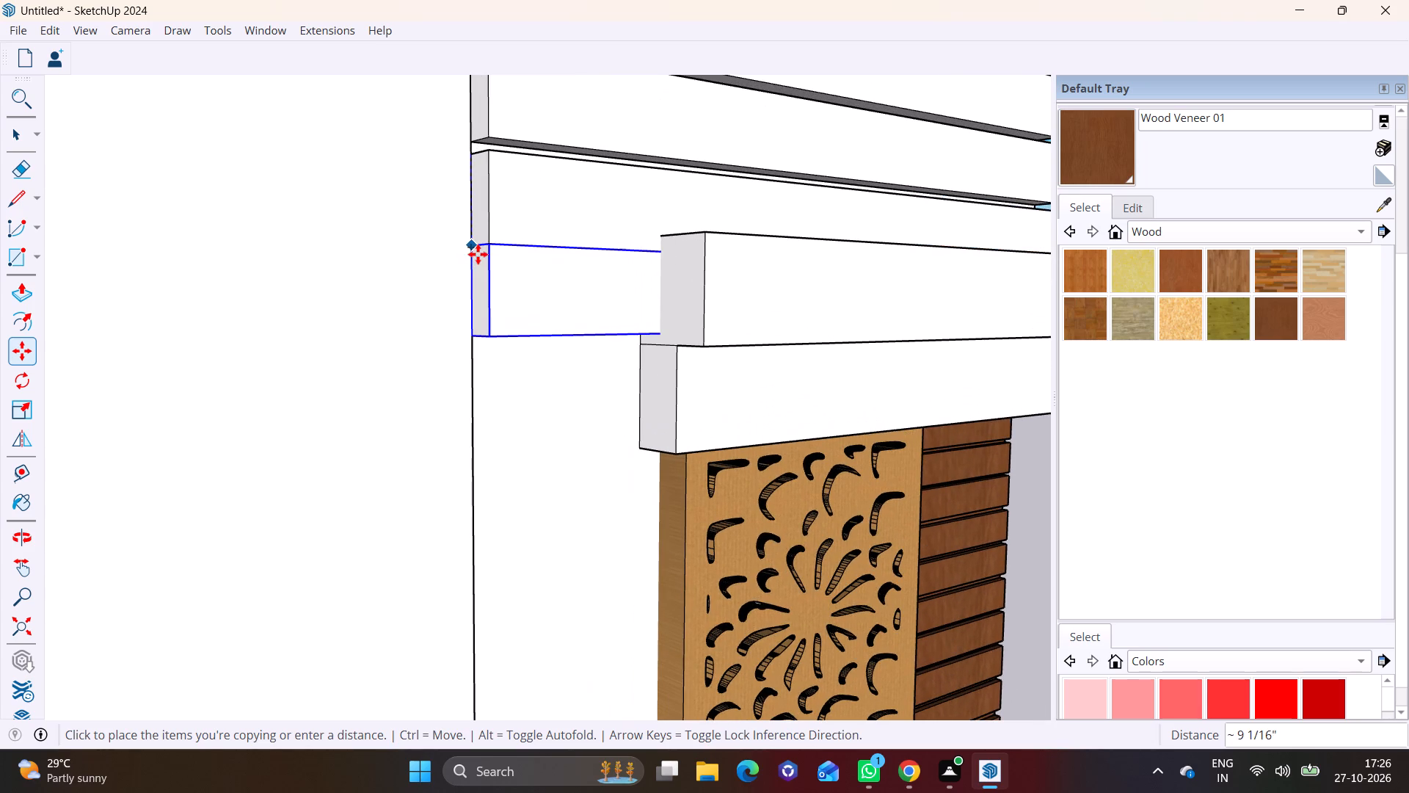
click(478, 256)
click(478, 256)
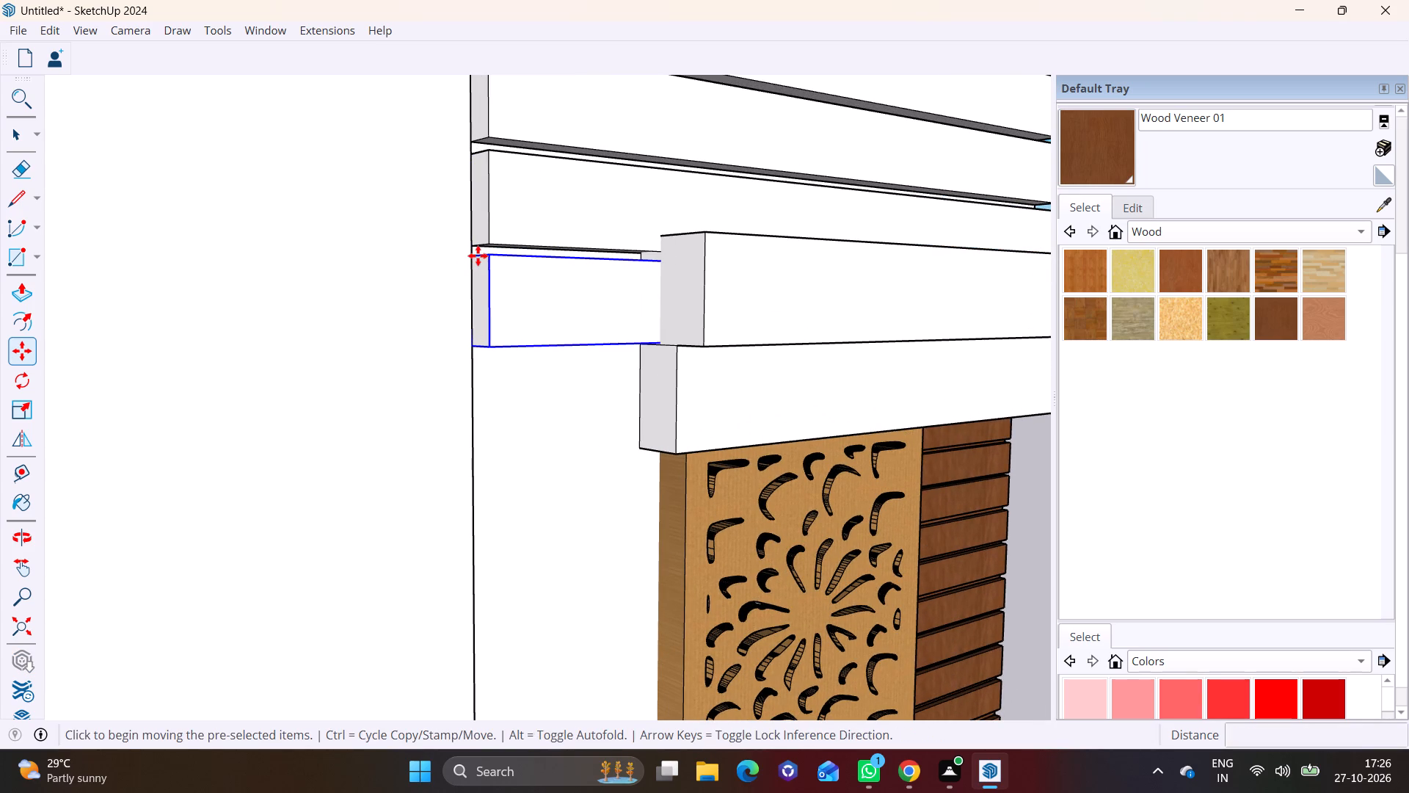
click(471, 357)
shift+middle_drag(484, 360, 458, 169)
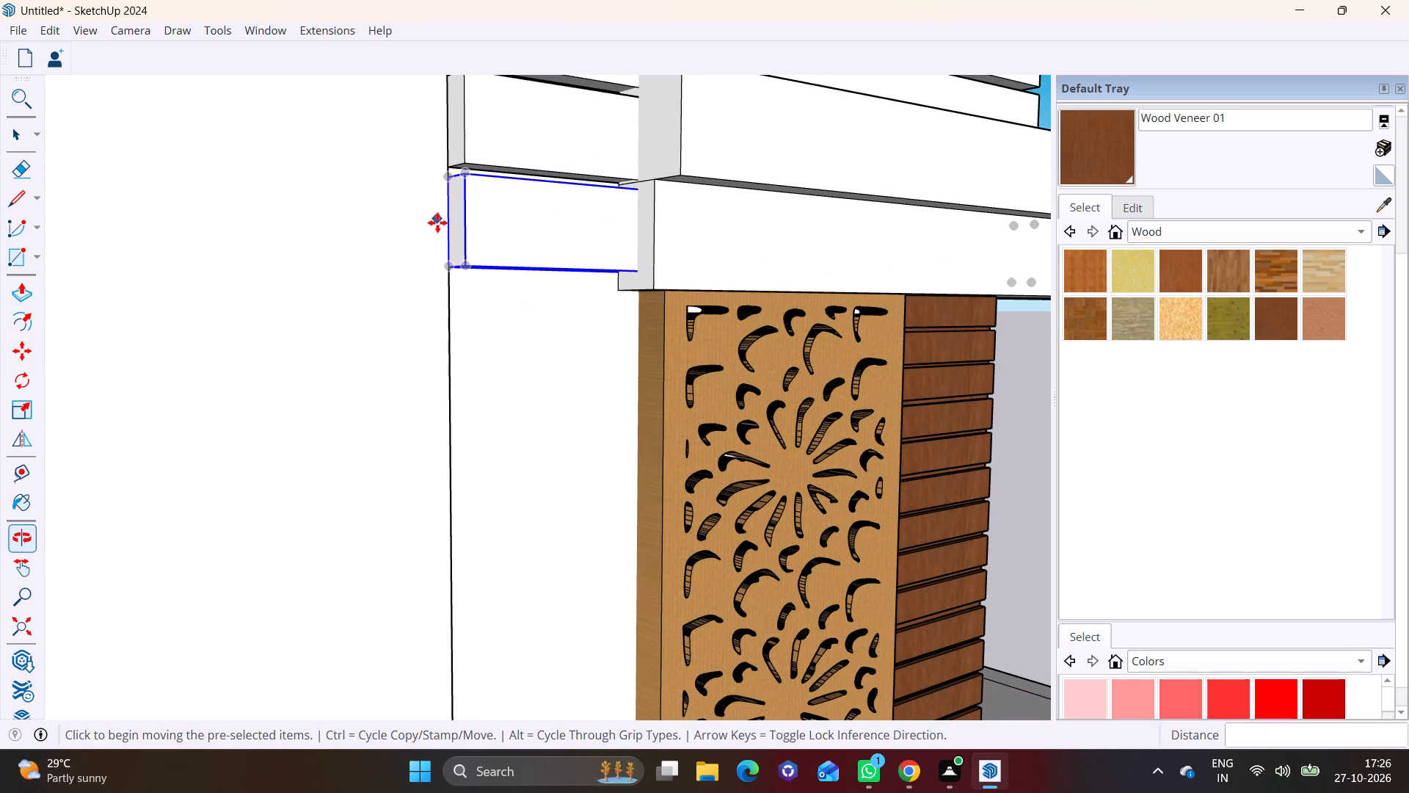
click(448, 178)
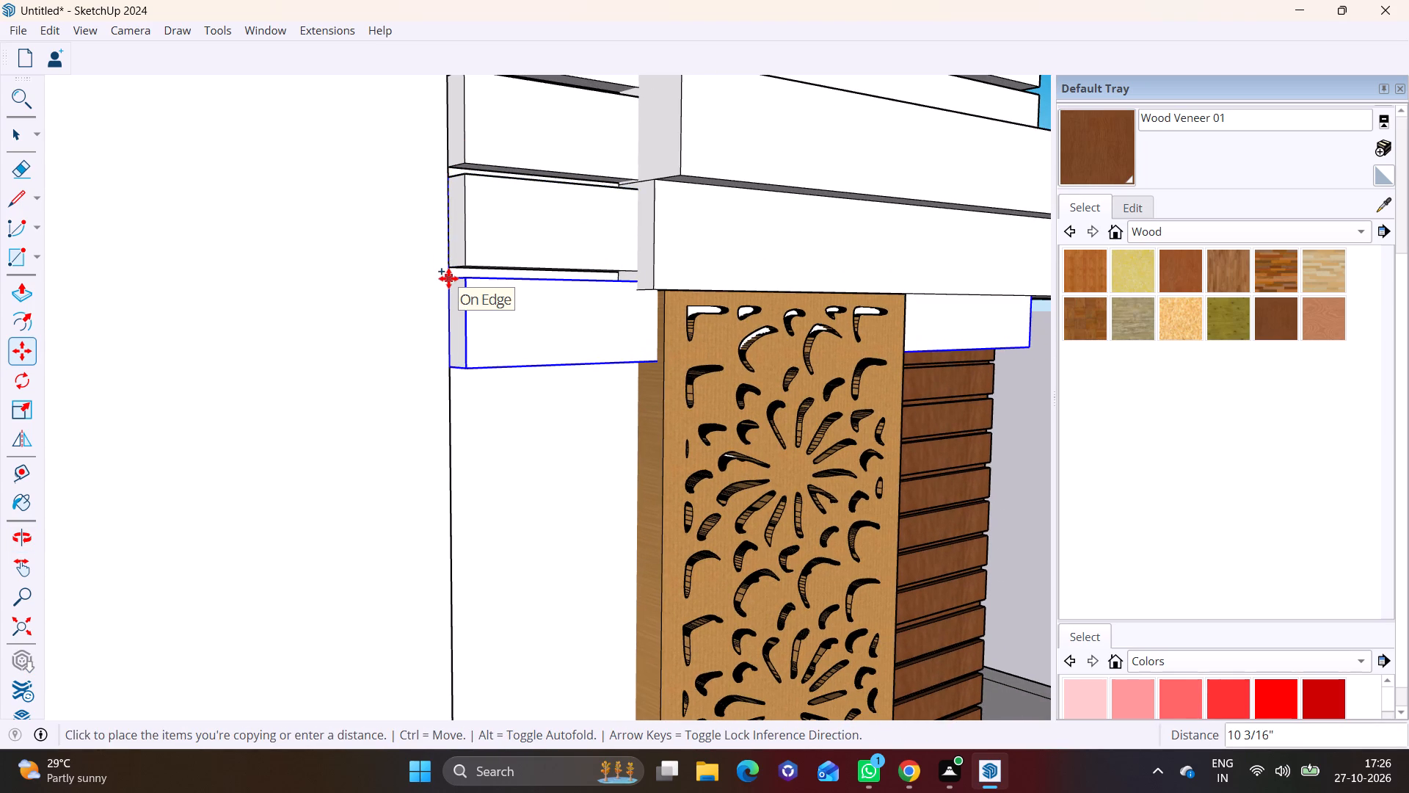
key(ctrl+z)
Copy the top batten about 11' 1 13/16" down and away onto the plain wall beside the CNC panel.
scroll(492, 233, down, 8)
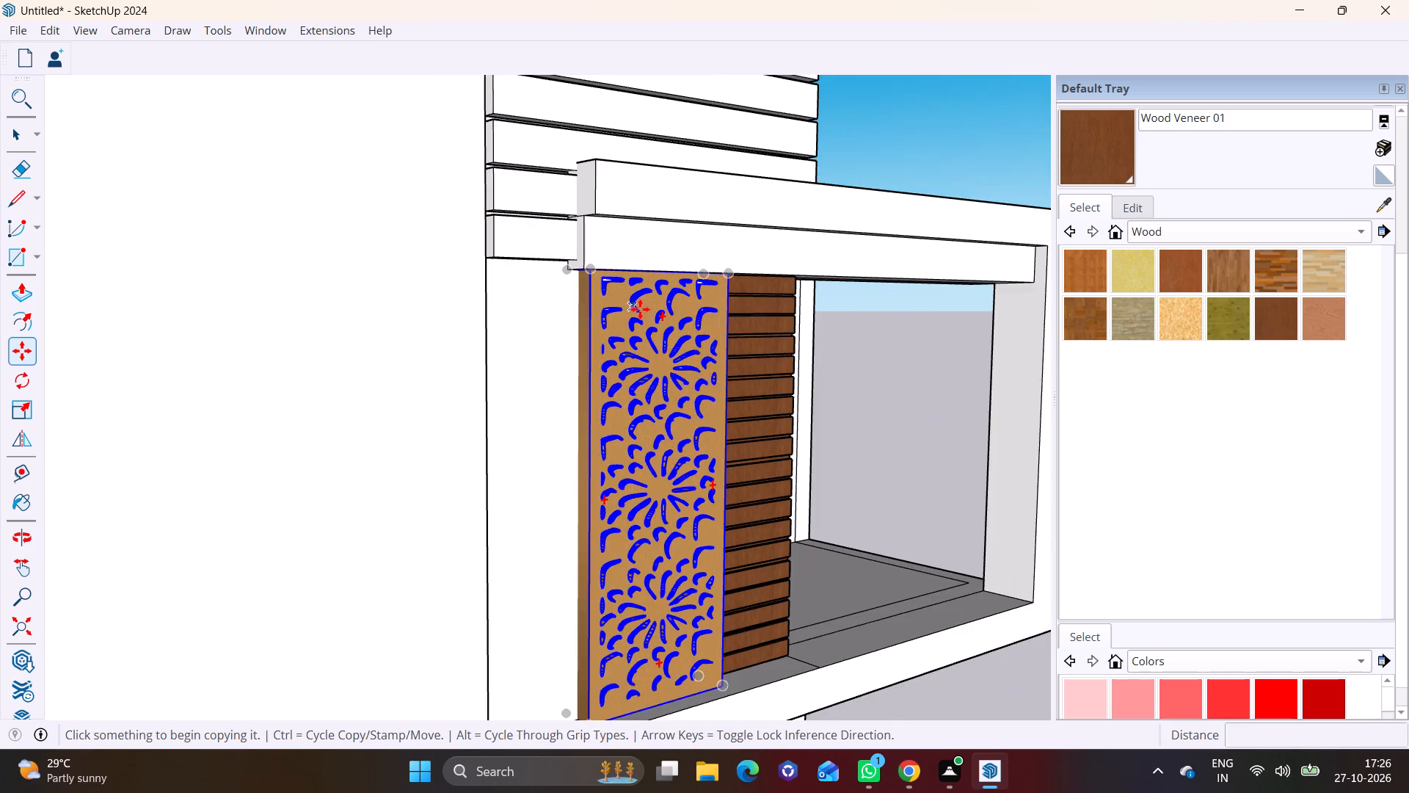
middle_drag(392, 323, 345, 330)
middle_drag(451, 330, 137, 361)
scroll(391, 279, down, 4)
middle_drag(463, 348, 513, 515)
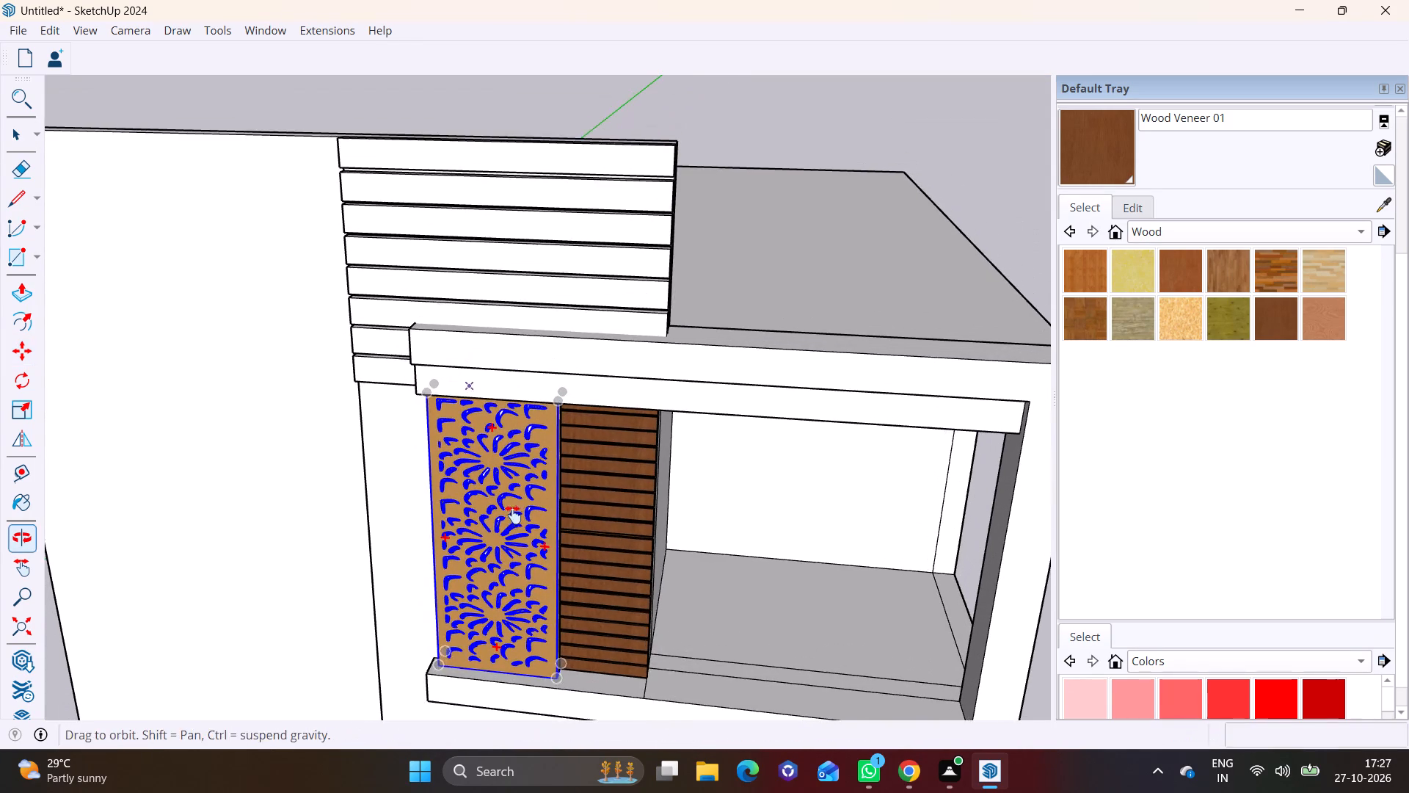
middle_drag(513, 515, 513, 515)
middle_drag(464, 253, 504, 198)
key(space)
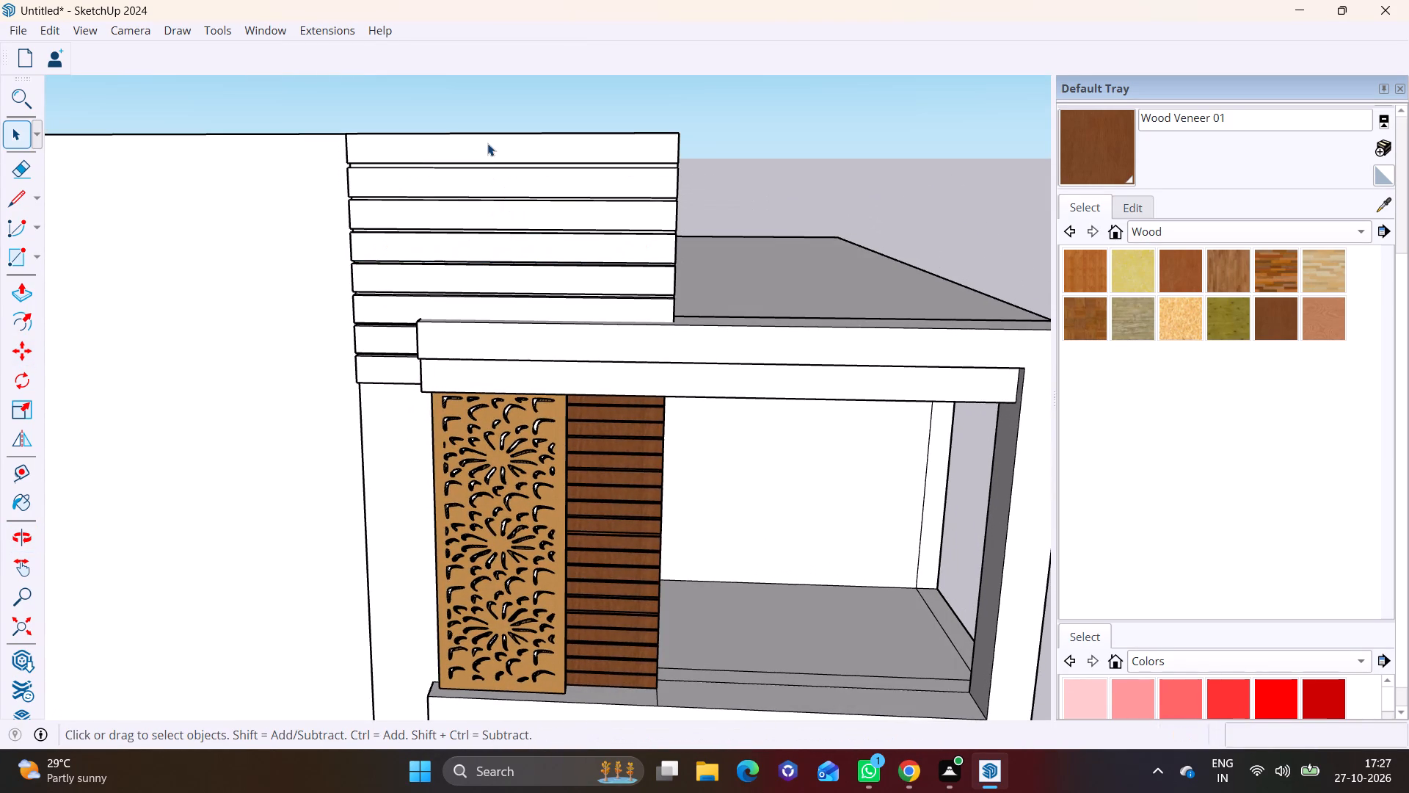
click(487, 143)
key(m)
click(351, 137)
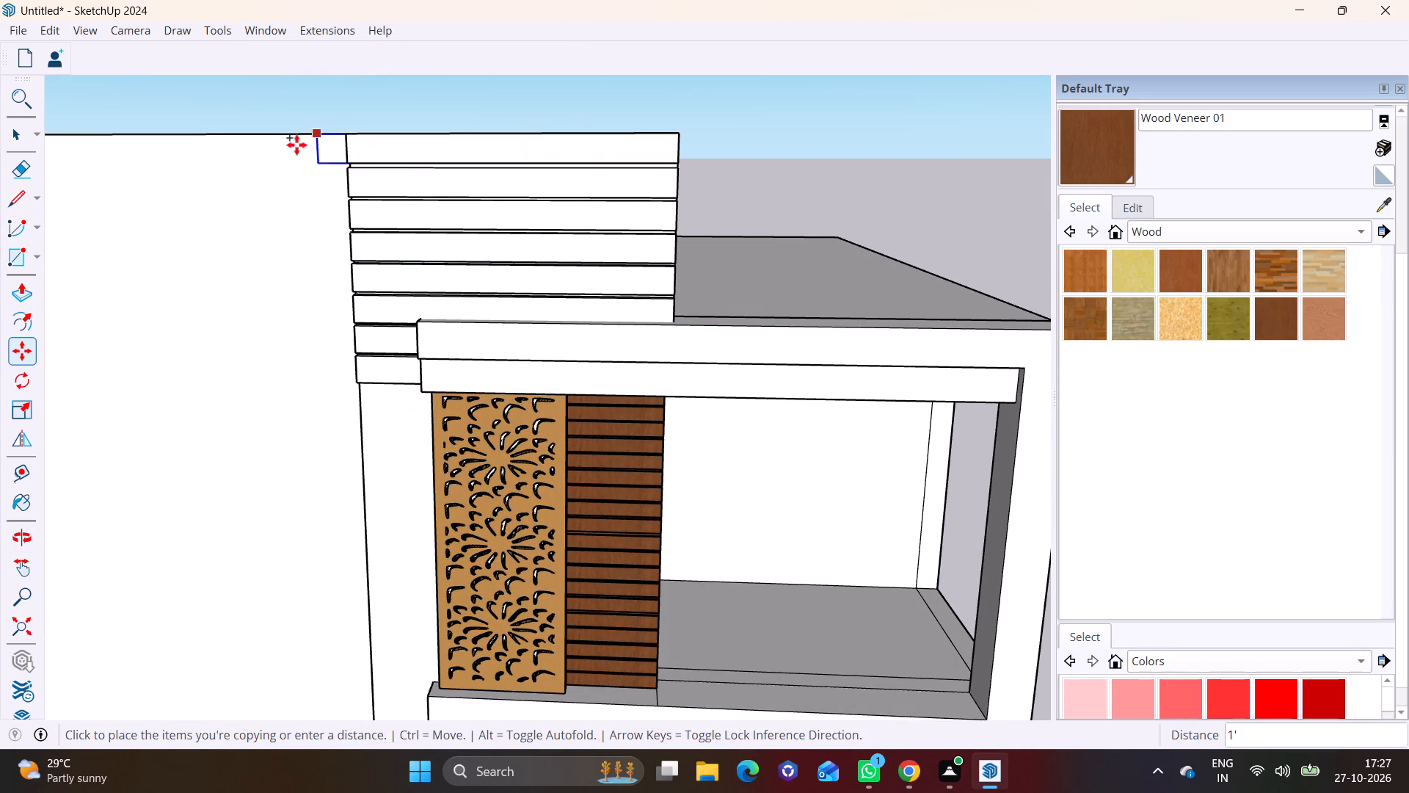
middle_drag(94, 402, 110, 366)
click(111, 385)
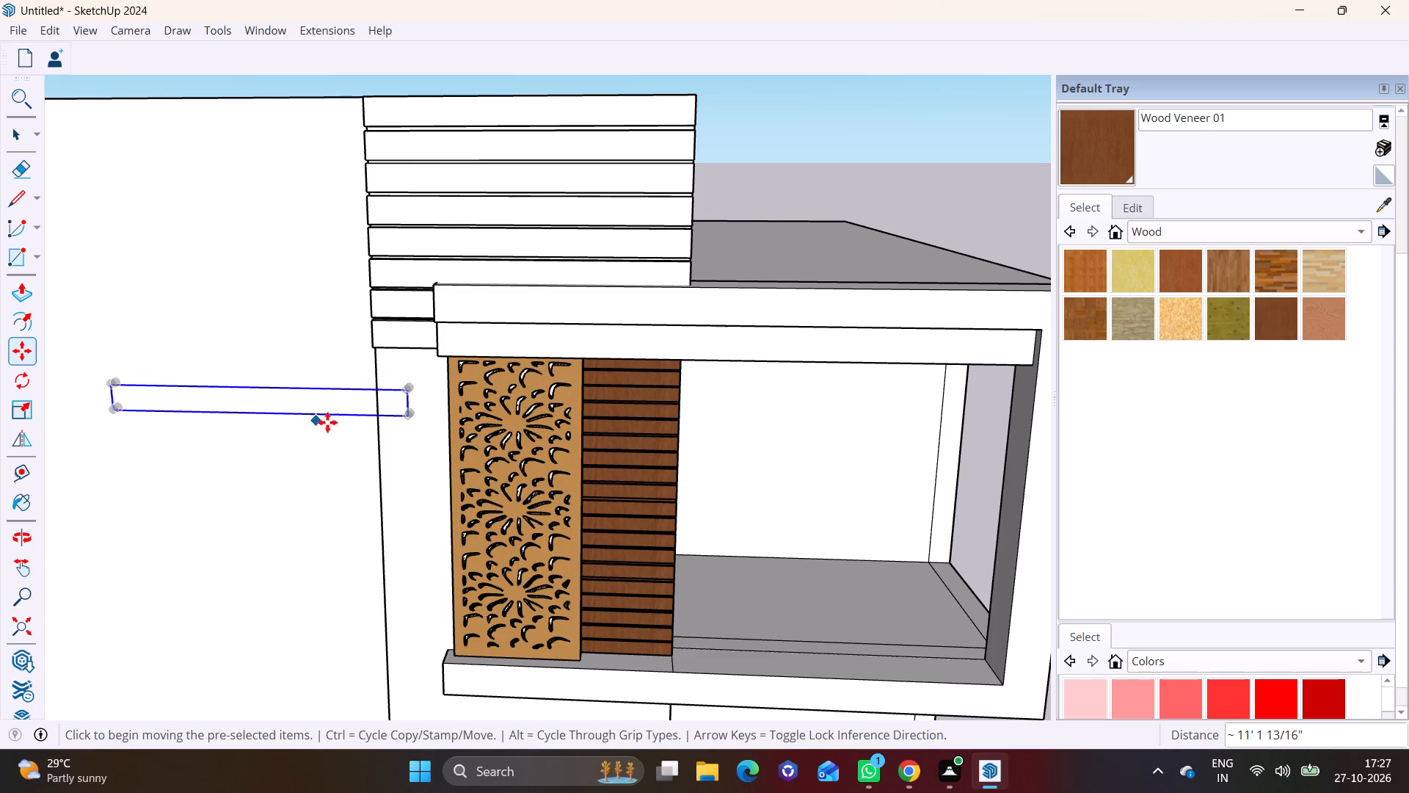
Move the separate batten copy about 1' 8 5/16" so its end meets the CNC panel's top corner under the beam.
scroll(336, 414, up, 6)
middle_drag(425, 385, 431, 452)
click(467, 380)
middle_drag(503, 350, 556, 317)
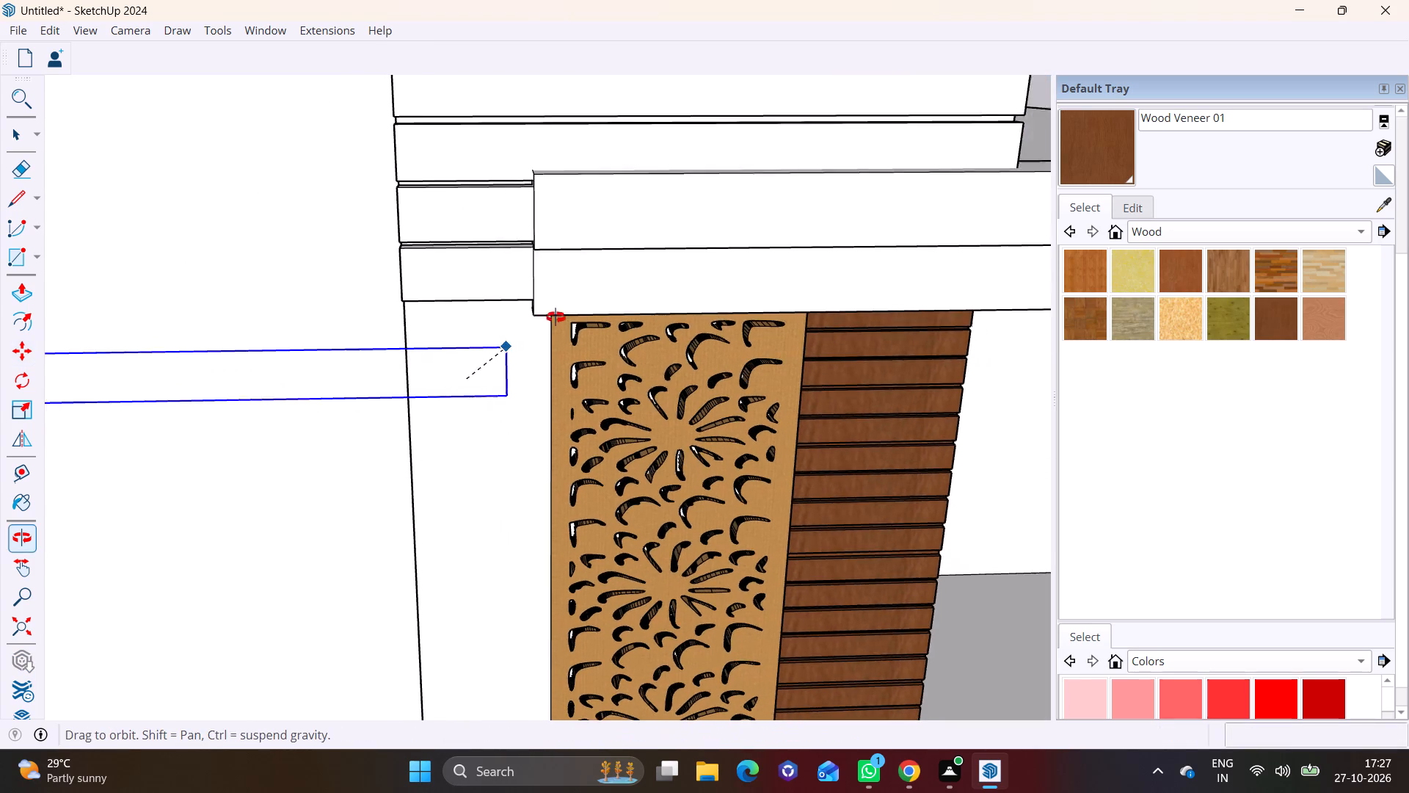
middle_drag(556, 317, 581, 300)
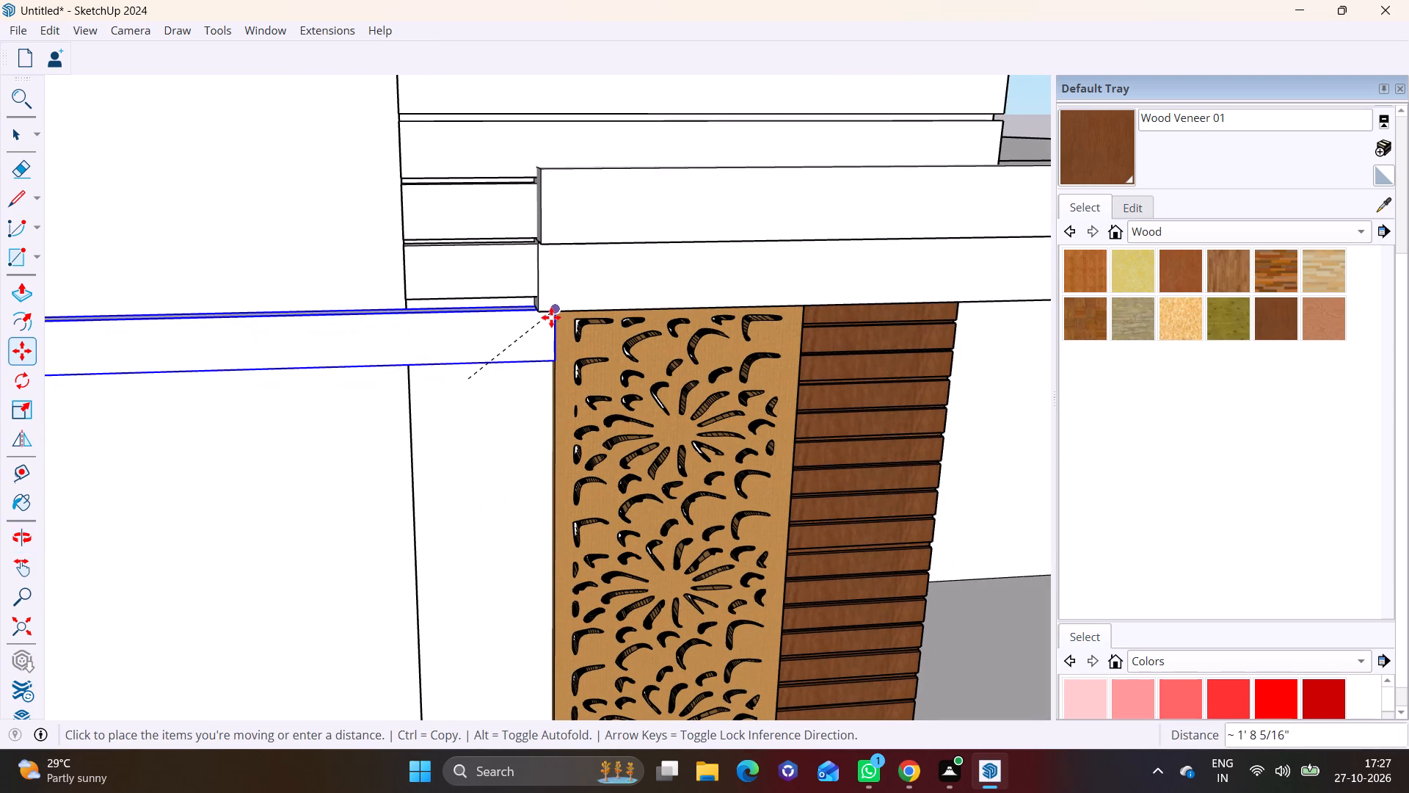
click(551, 317)
Nudge the separate batten slightly upward where its end meets the CNC panel's top corner.
middle_drag(506, 356, 524, 231)
middle_drag(474, 296, 784, 405)
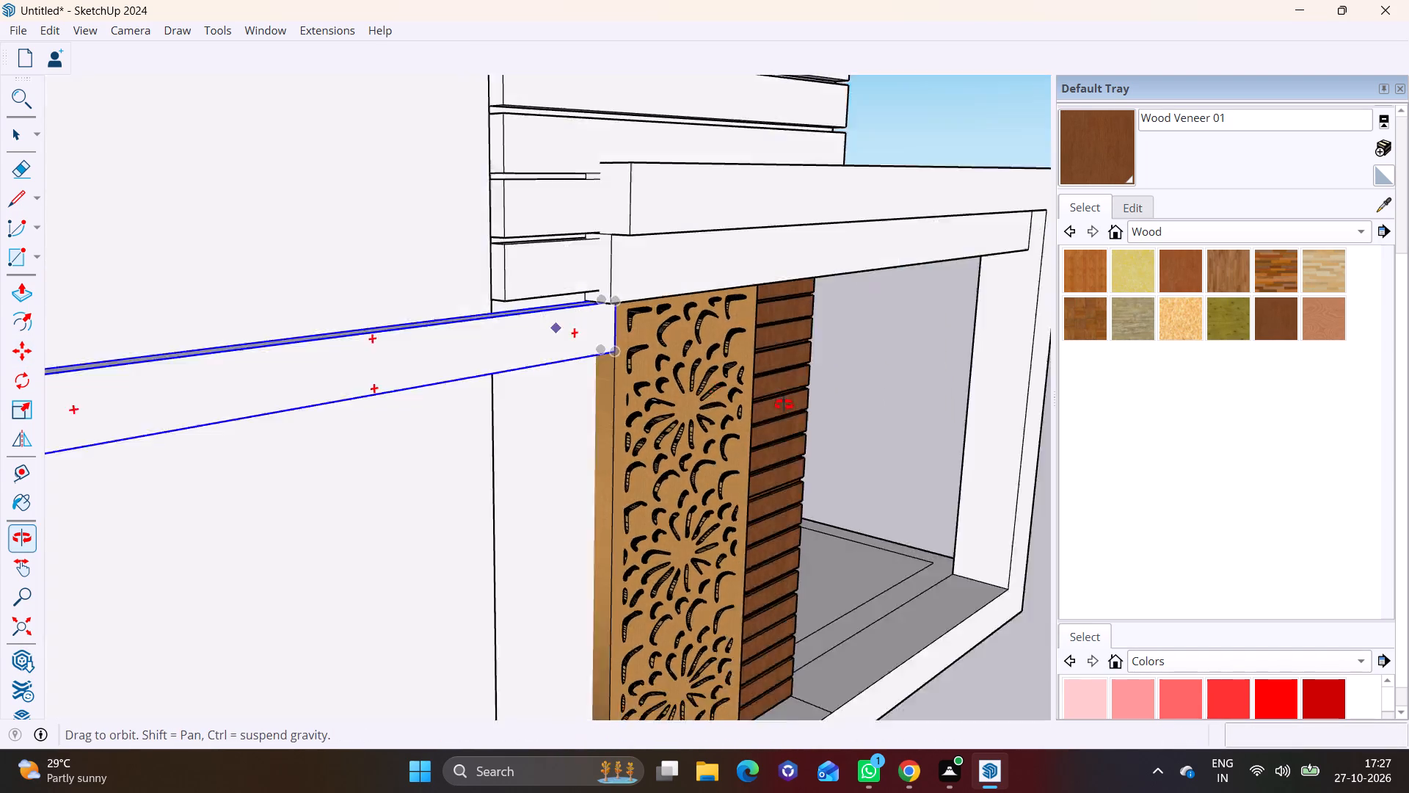
middle_drag(784, 405, 836, 410)
scroll(644, 372, up, 8)
click(571, 330)
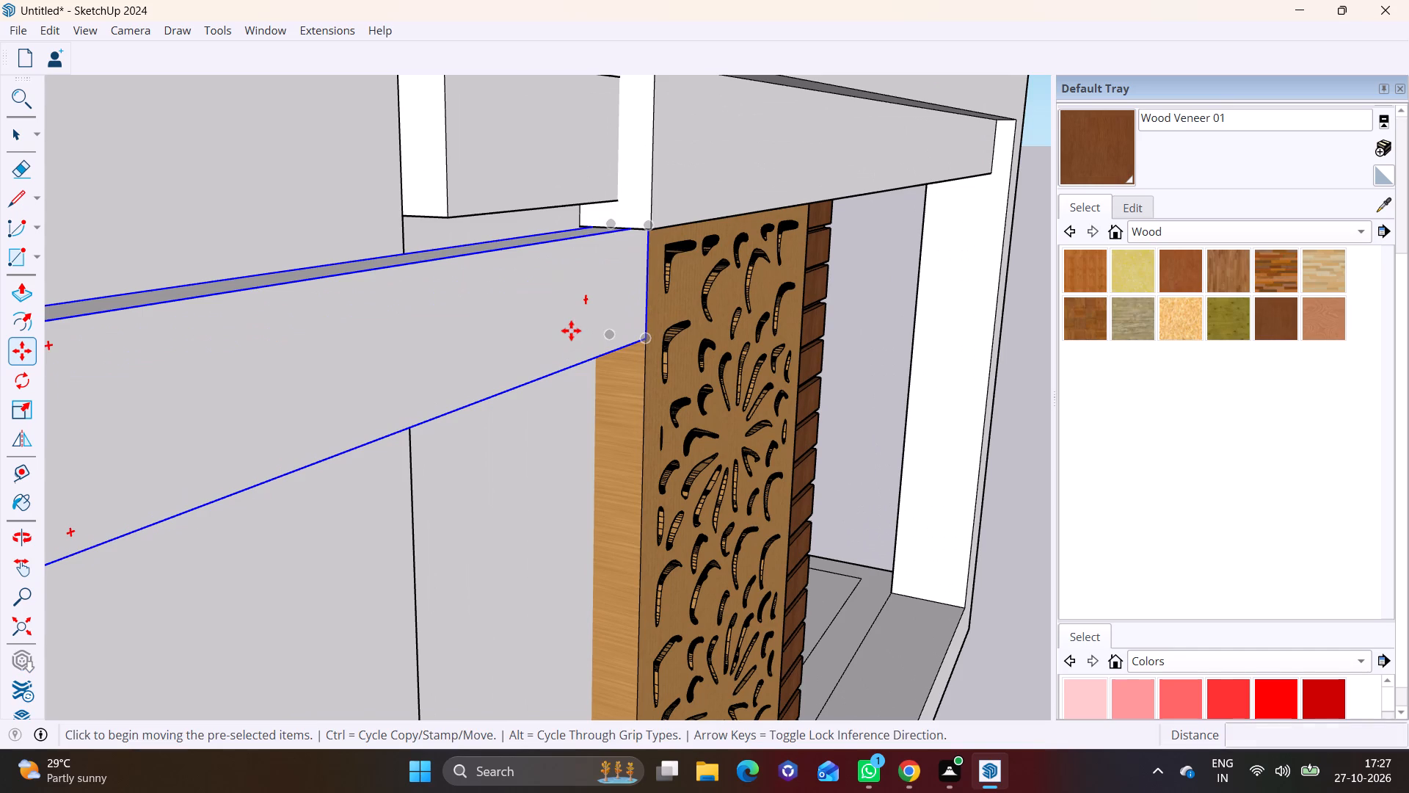
click(570, 316)
Shorten the separate batten with Push/Pull, bringing its free end back in line with the ends of the battens above.
scroll(484, 345, down, 8)
shift+middle_drag(426, 352, 658, 314)
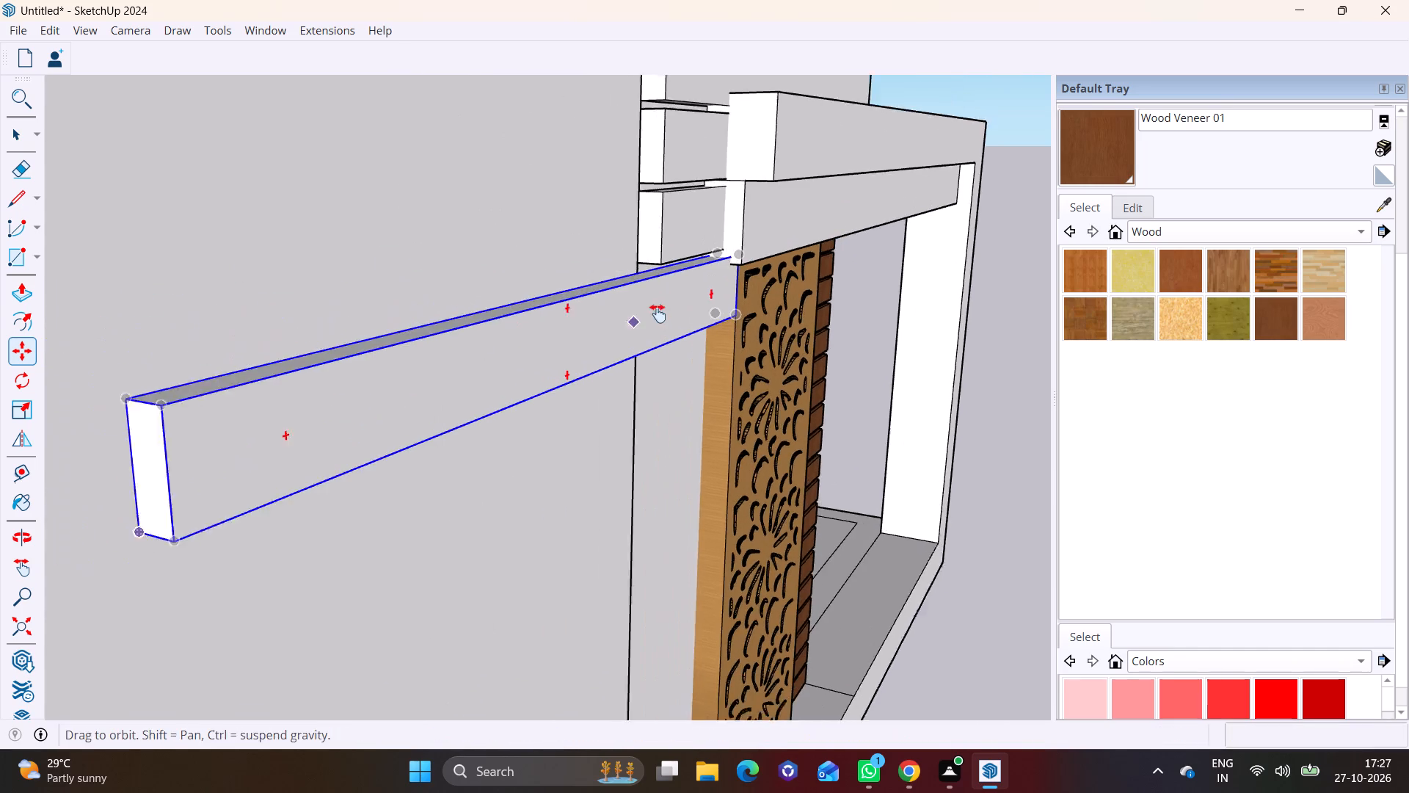
shift+middle_drag(658, 314, 680, 305)
scroll(619, 357, down, 3)
click(15, 137)
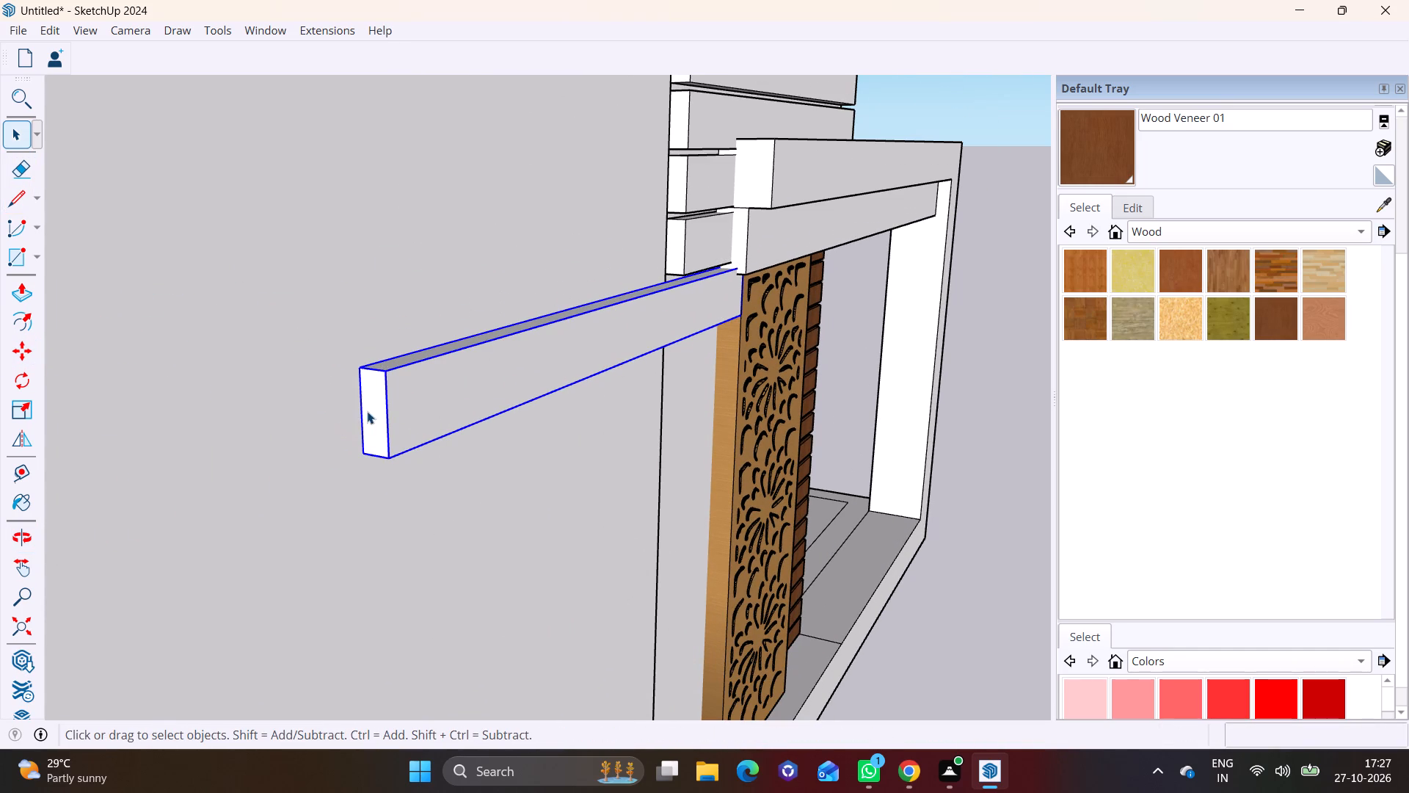
click(367, 411)
click(388, 413)
click(365, 409)
click(370, 408)
double_click(379, 406)
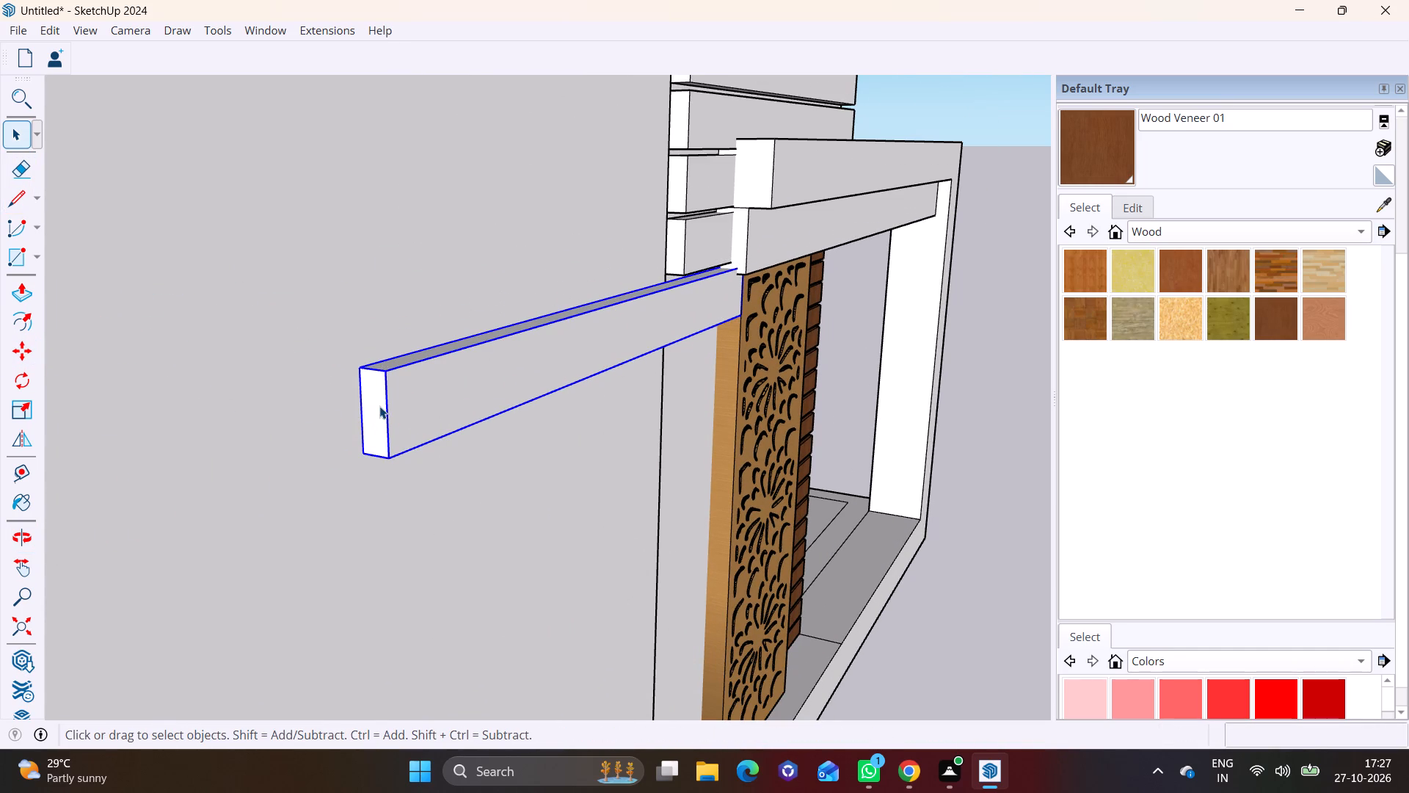
key(space)
triple_click(379, 406)
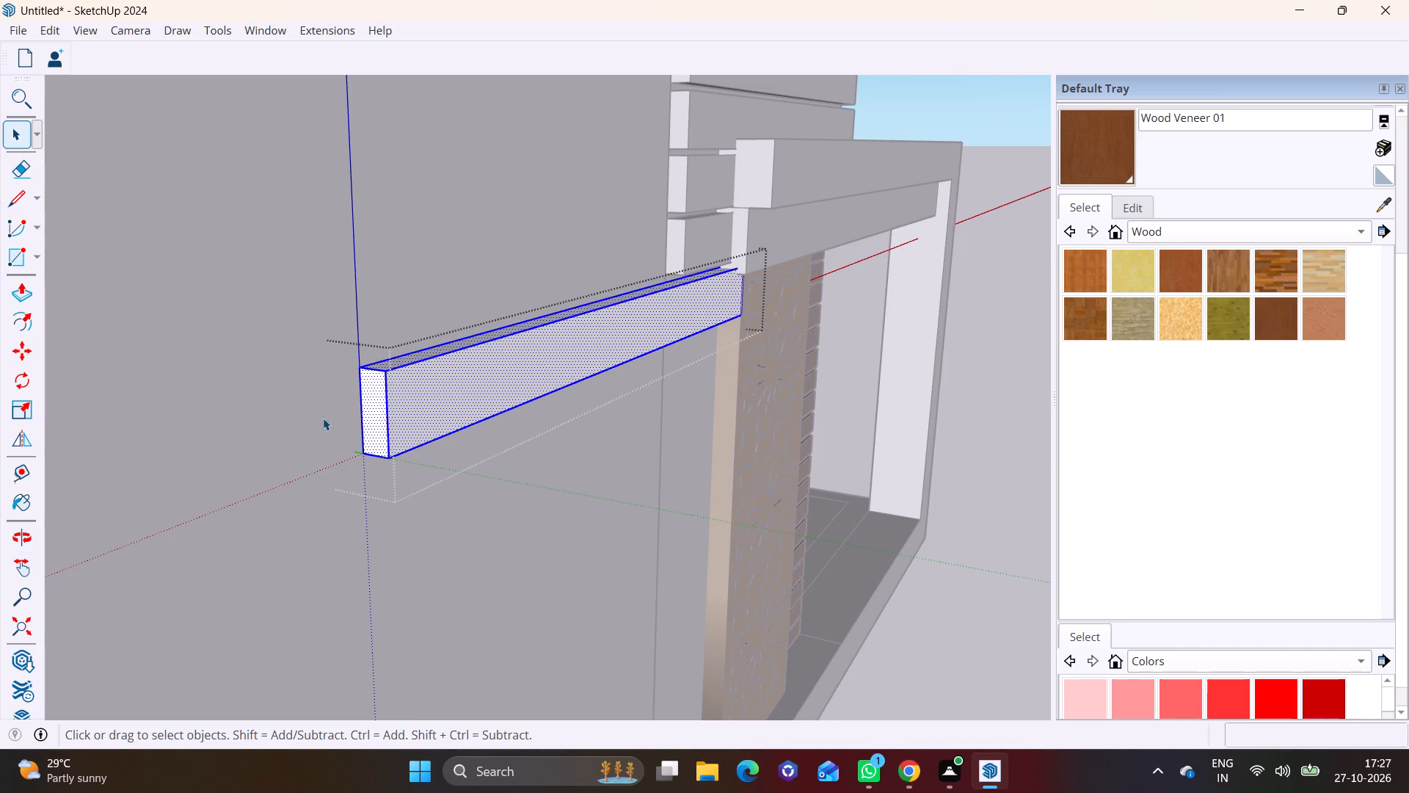
click(380, 416)
click(18, 294)
click(372, 416)
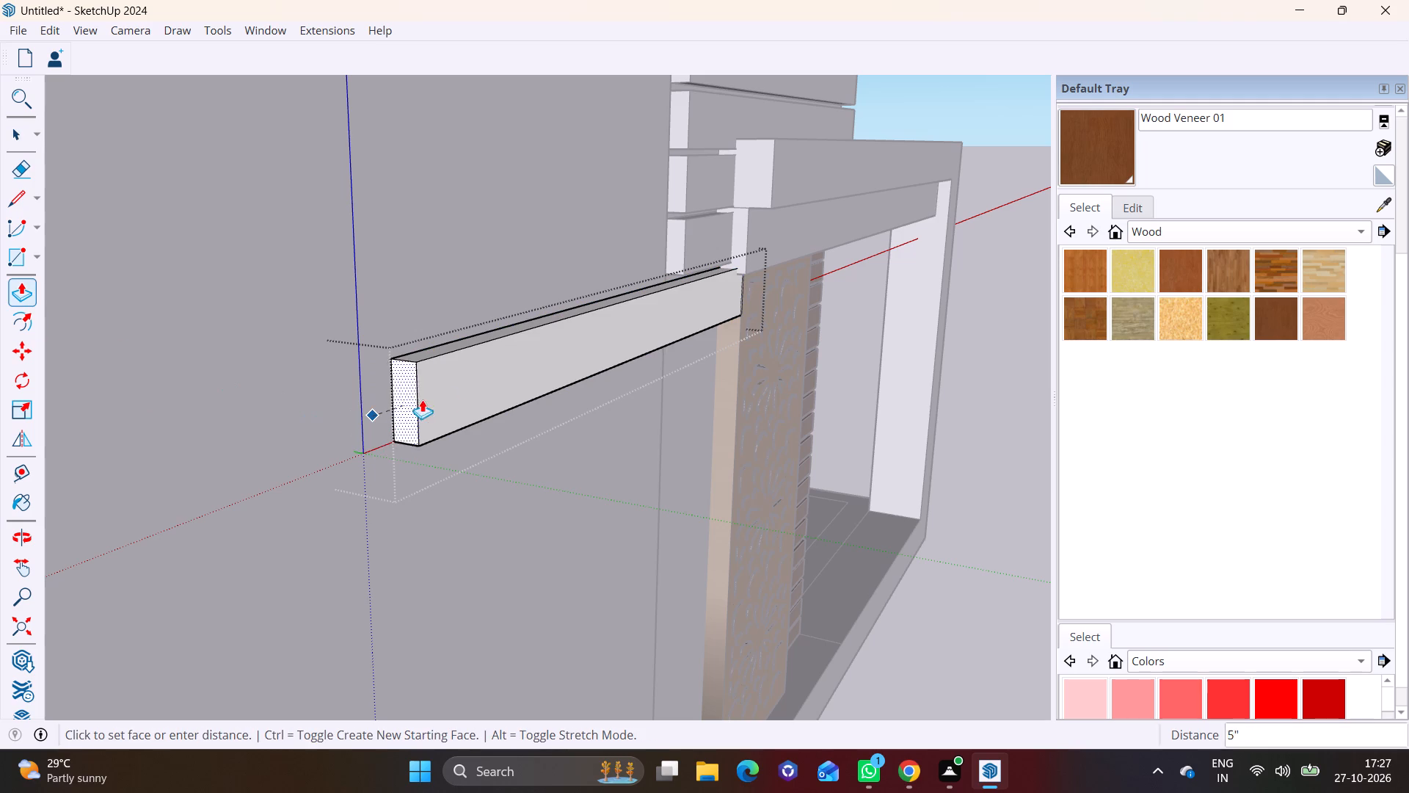
click(685, 260)
middle_drag(693, 347, 517, 324)
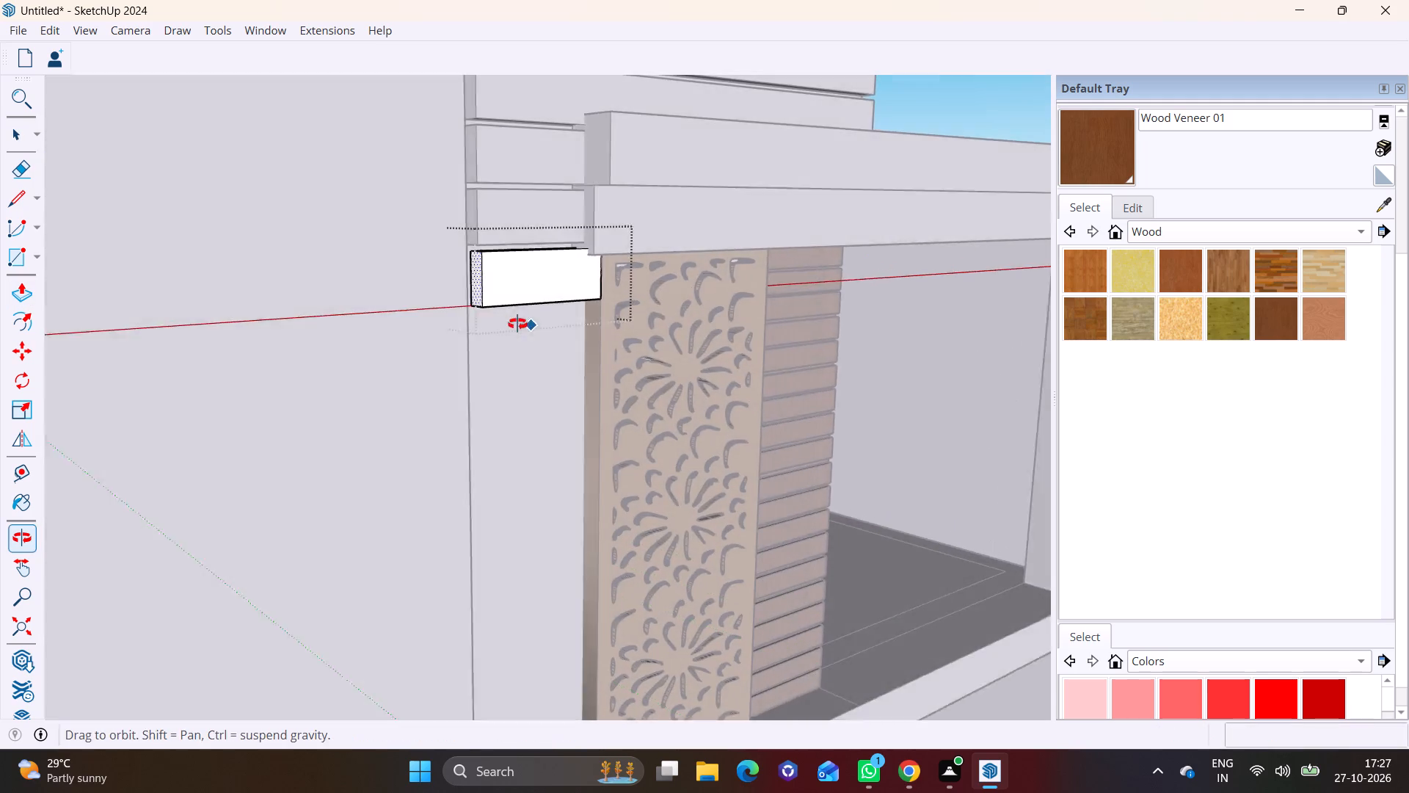
middle_drag(517, 324, 476, 322)
key(space)
click(302, 347)
Move the shortened batten about 1 3/16" so its back corner sits on the wall's vertical edge below the upper battens.
scroll(441, 364, up, 3)
middle_drag(438, 359, 528, 373)
click(488, 261)
scroll(487, 261, up, 3)
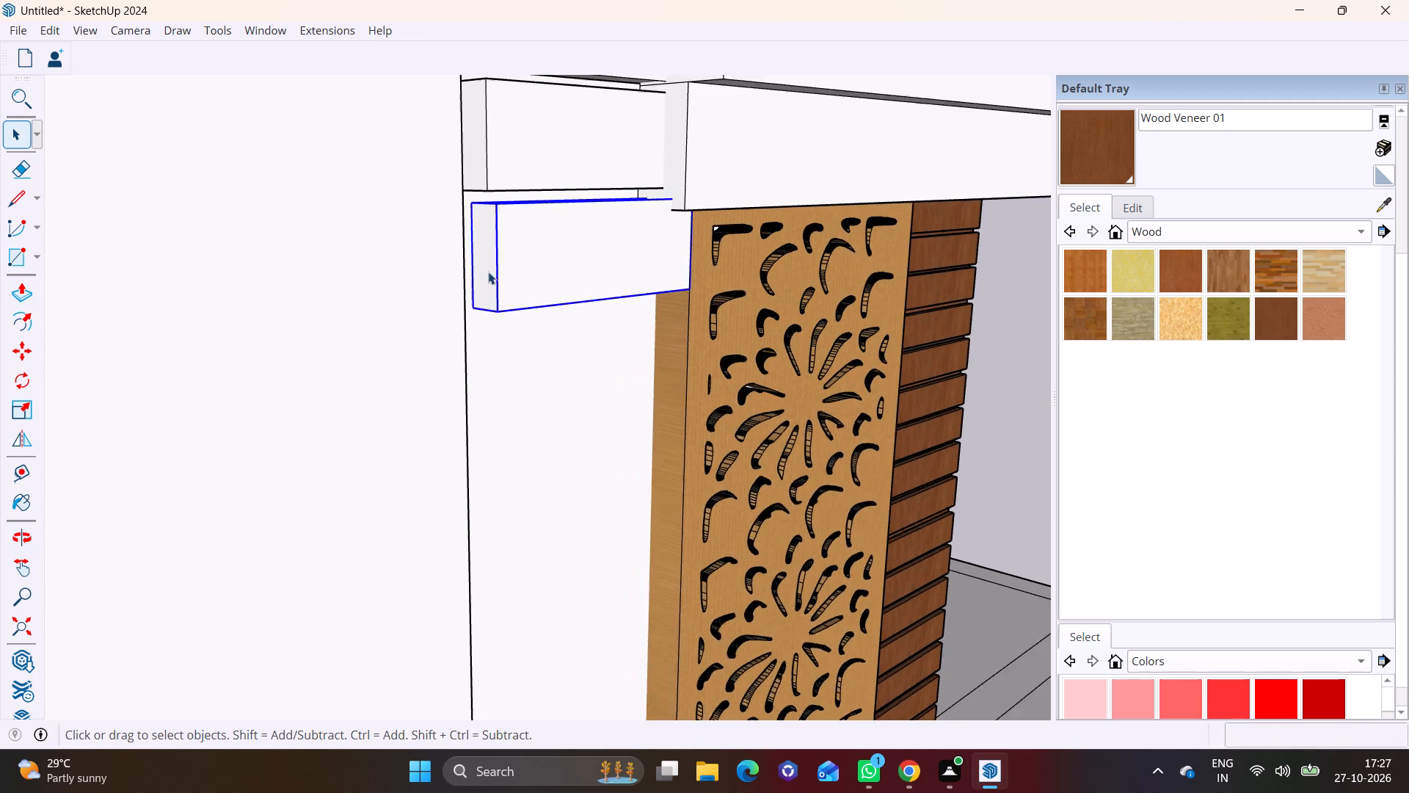
scroll(488, 272, up, 1)
key(m)
click(471, 197)
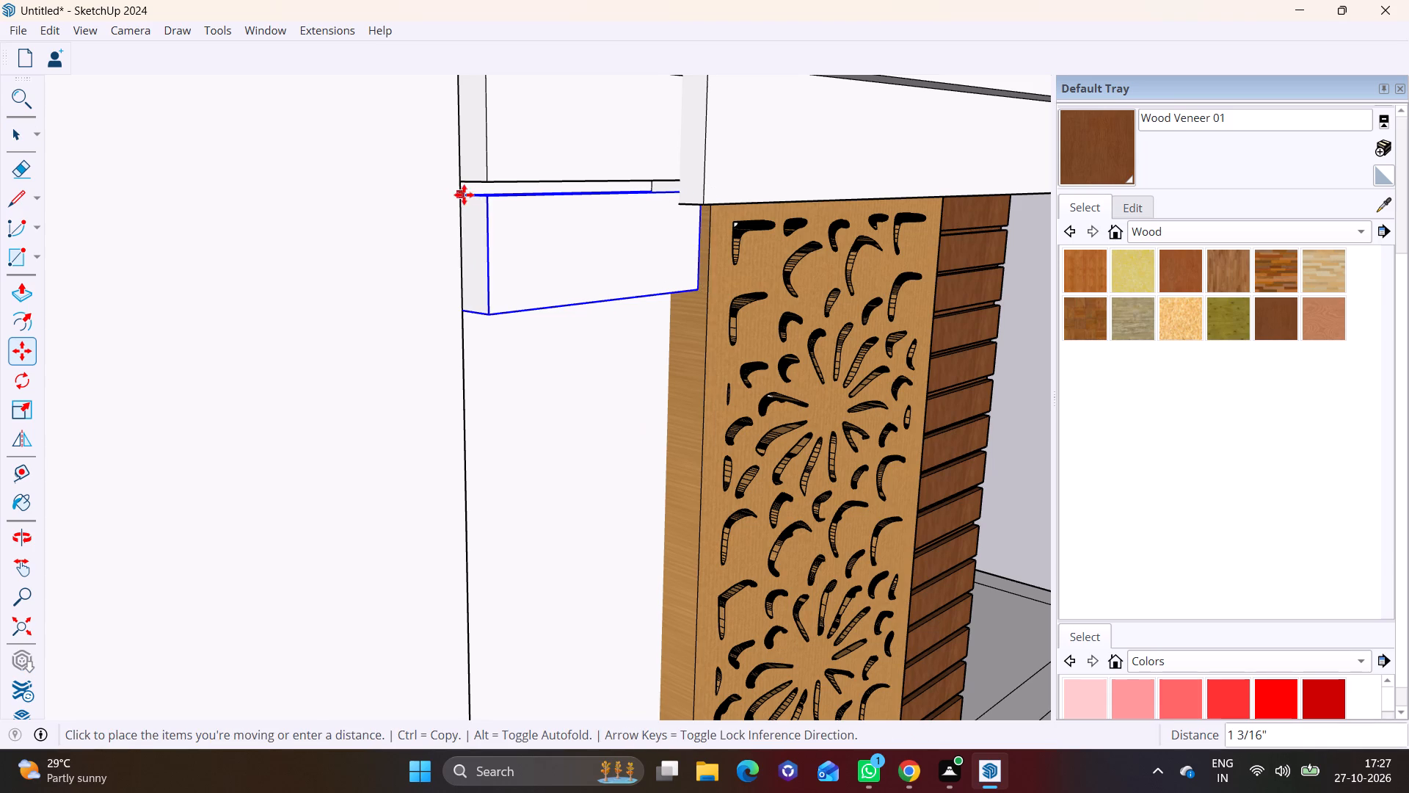
click(464, 195)
Copy the short batten four times down the wall edge beside the CNC panel, each about 10" below the previous one.
click(456, 198)
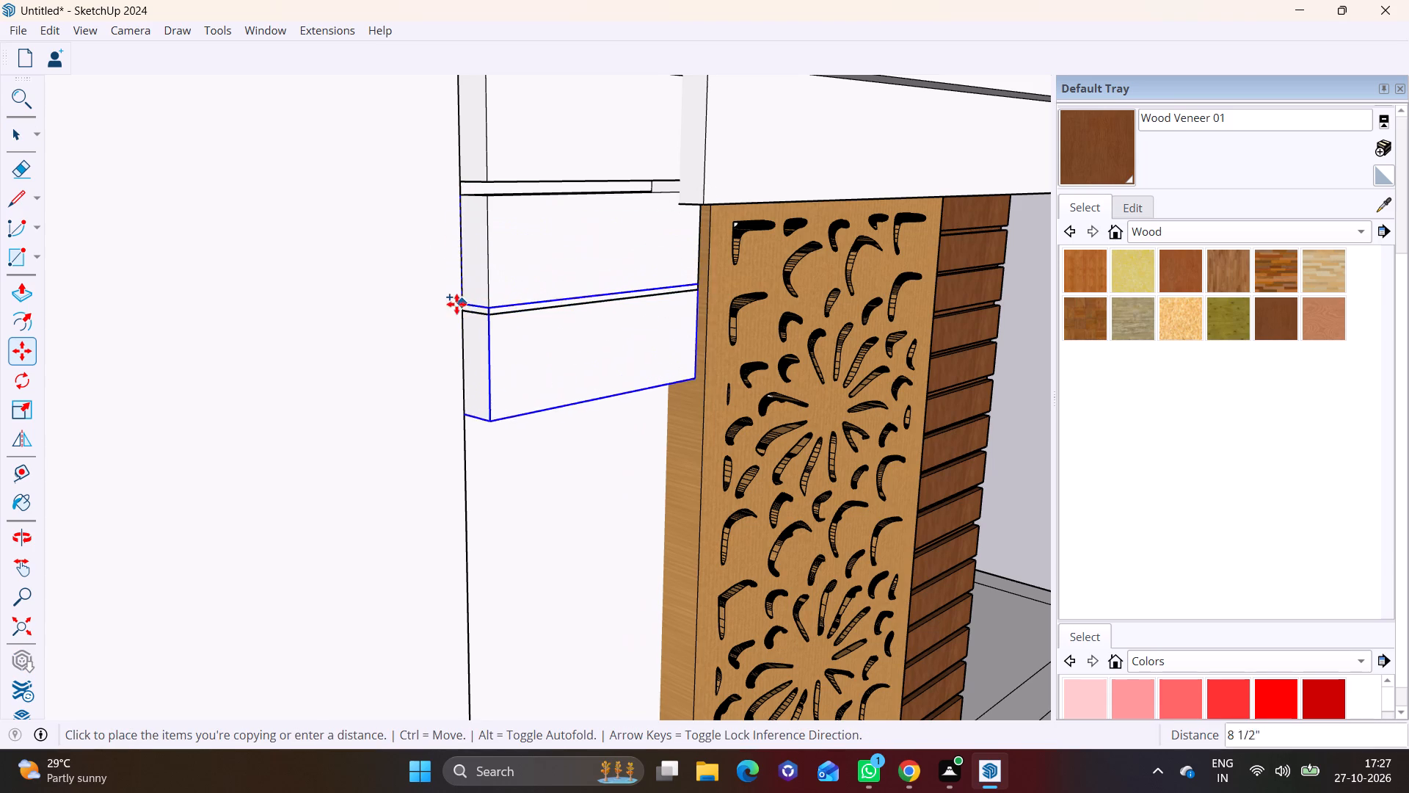
click(460, 322)
shift+middle_drag(531, 348, 553, 133)
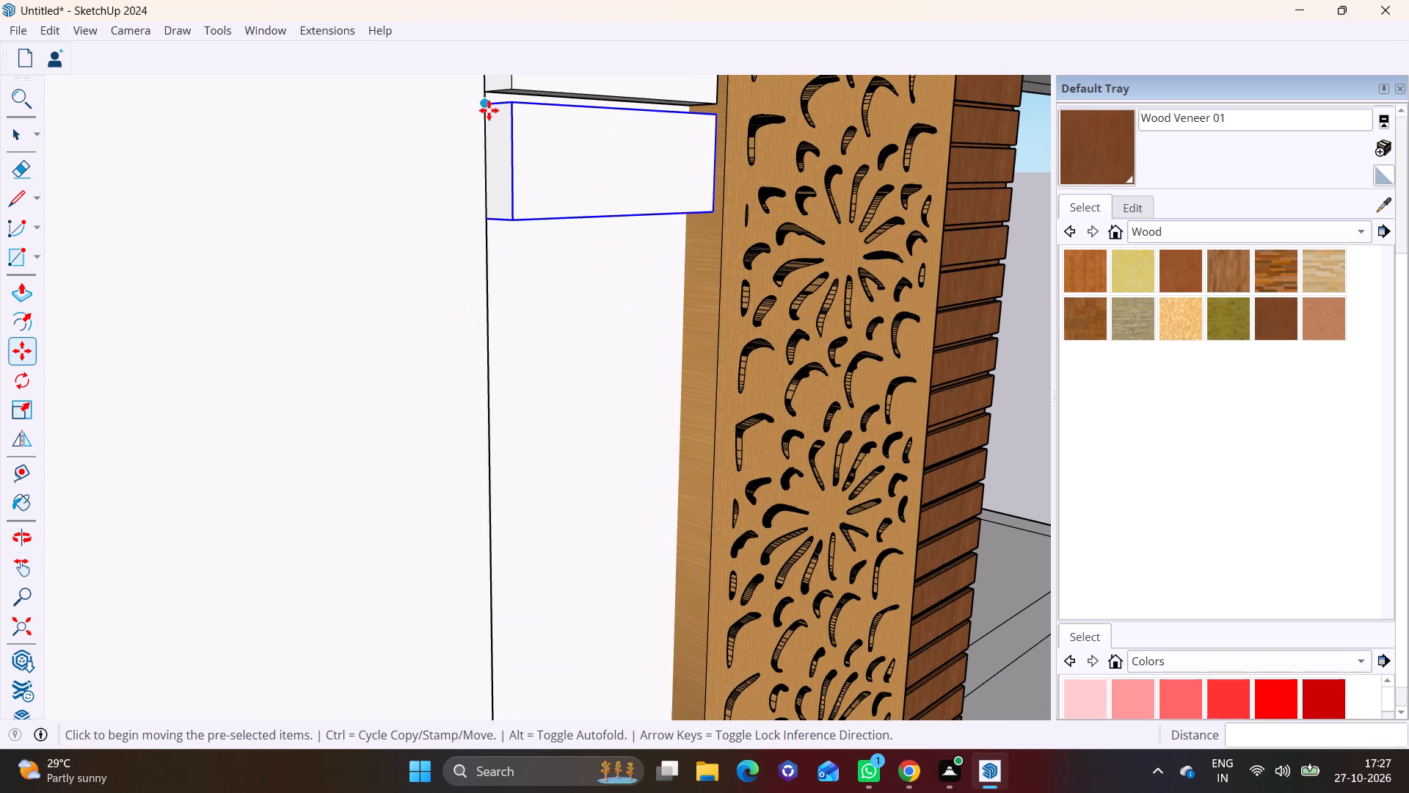
click(489, 106)
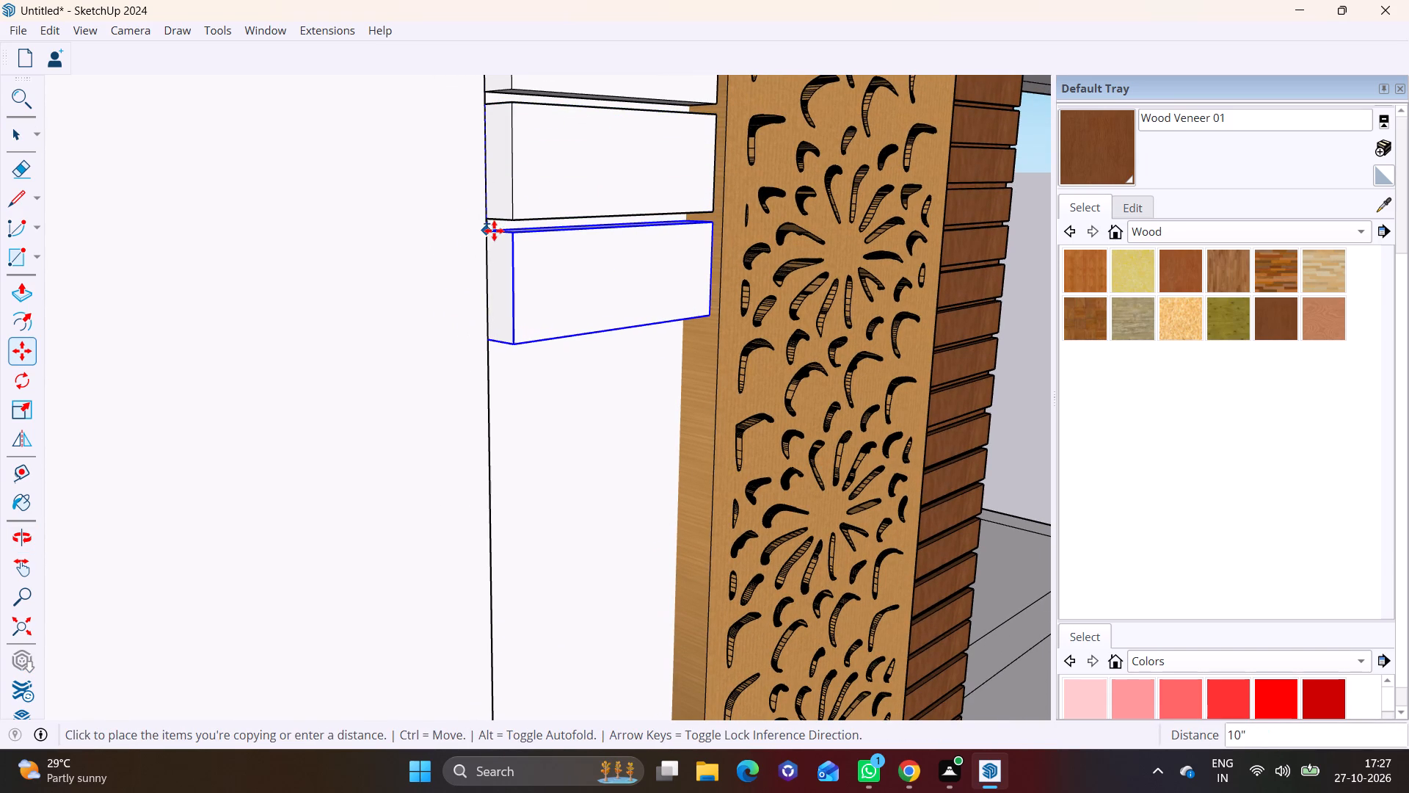
click(494, 231)
click(484, 225)
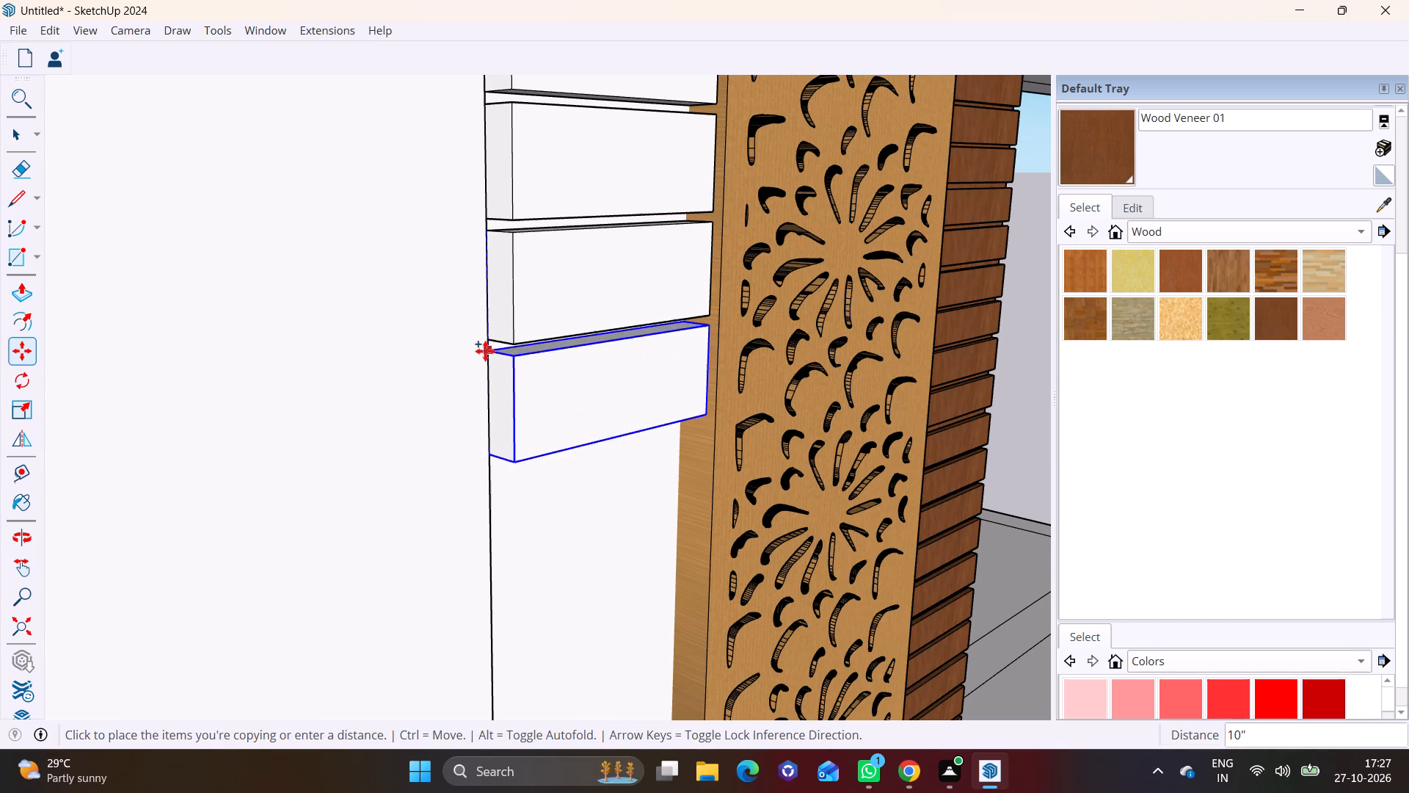
click(485, 351)
shift+middle_drag(563, 365, 595, 165)
click(525, 149)
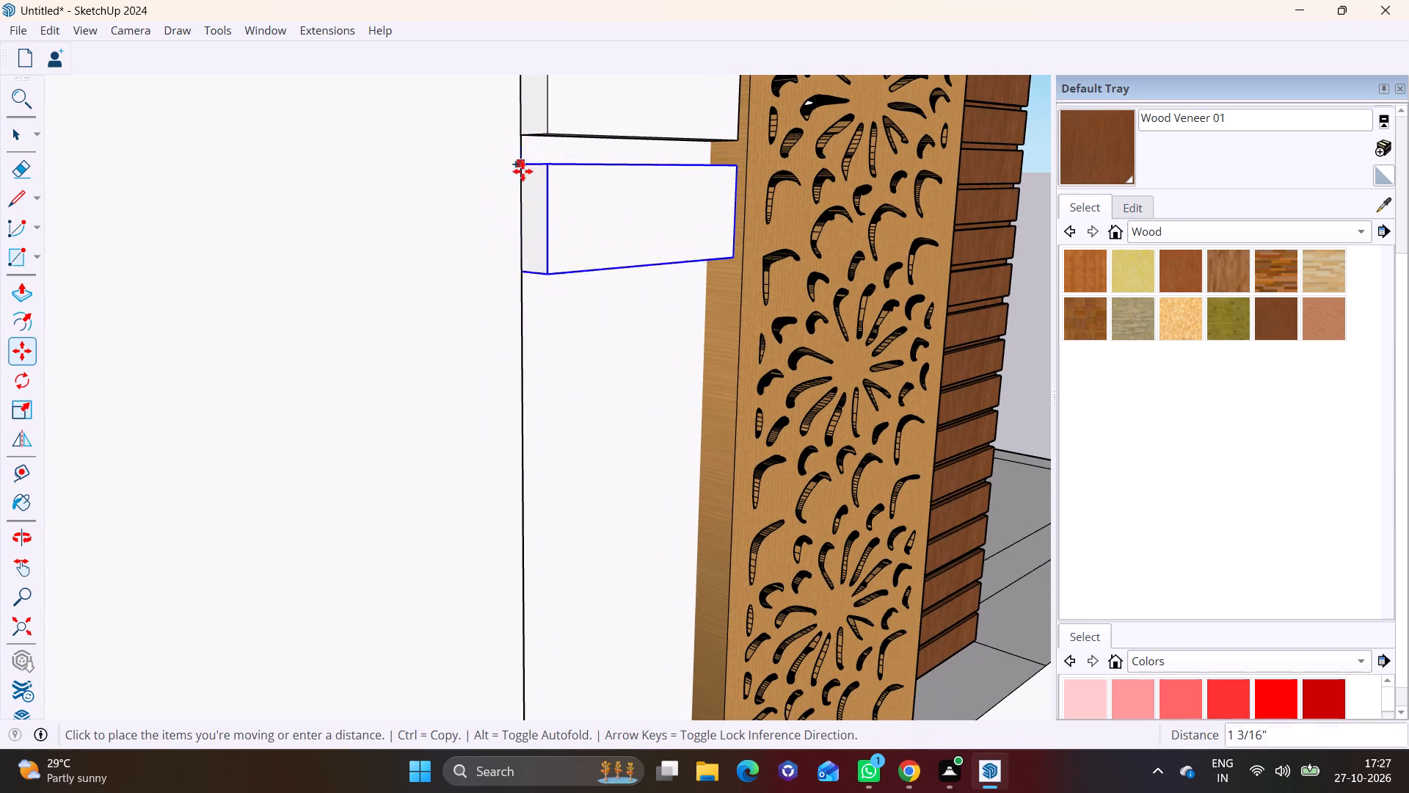
click(520, 265)
Add three more short batten copies down the wall edge beside the CNC panel, spaced about 10" with narrow gaps.
shift+middle_drag(621, 292, 622, 167)
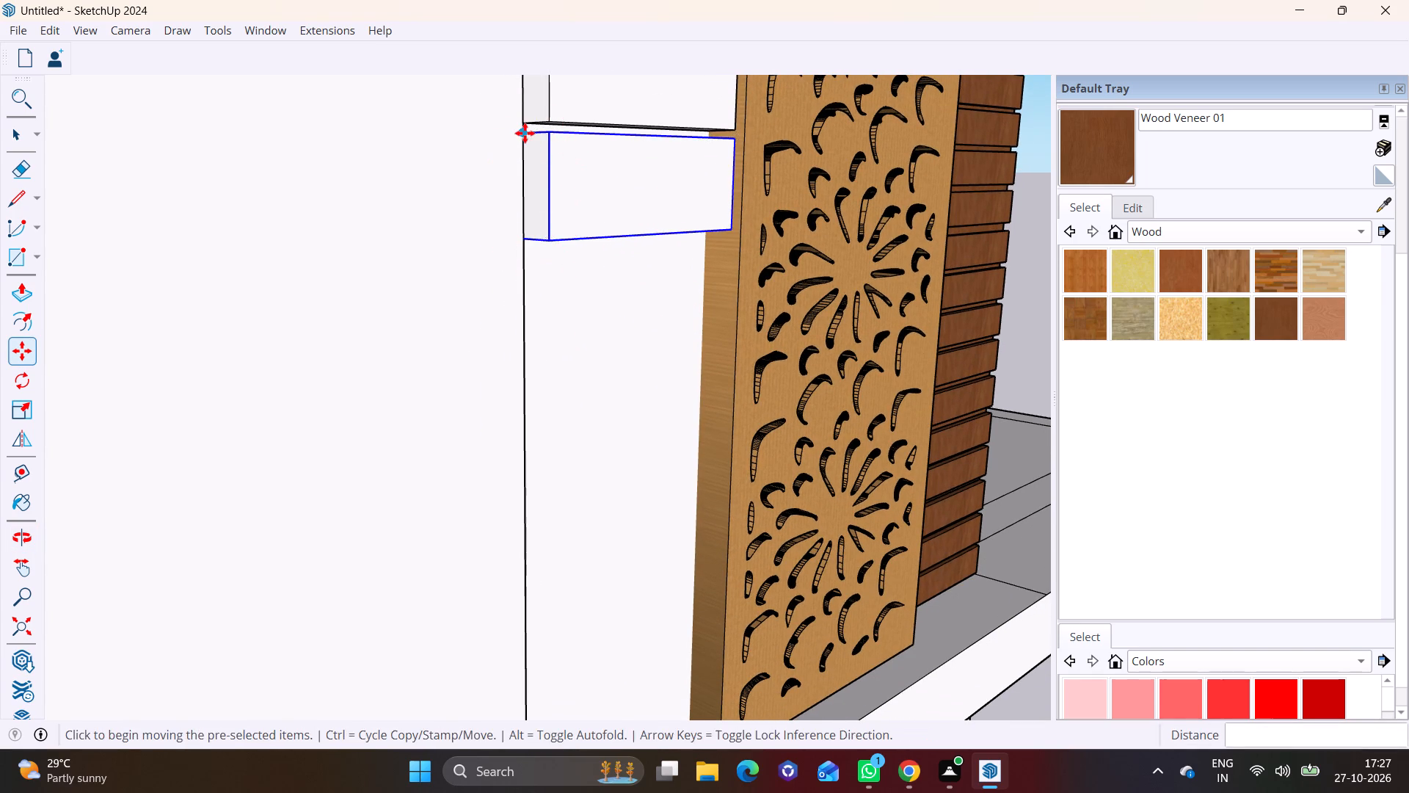
click(525, 133)
click(518, 248)
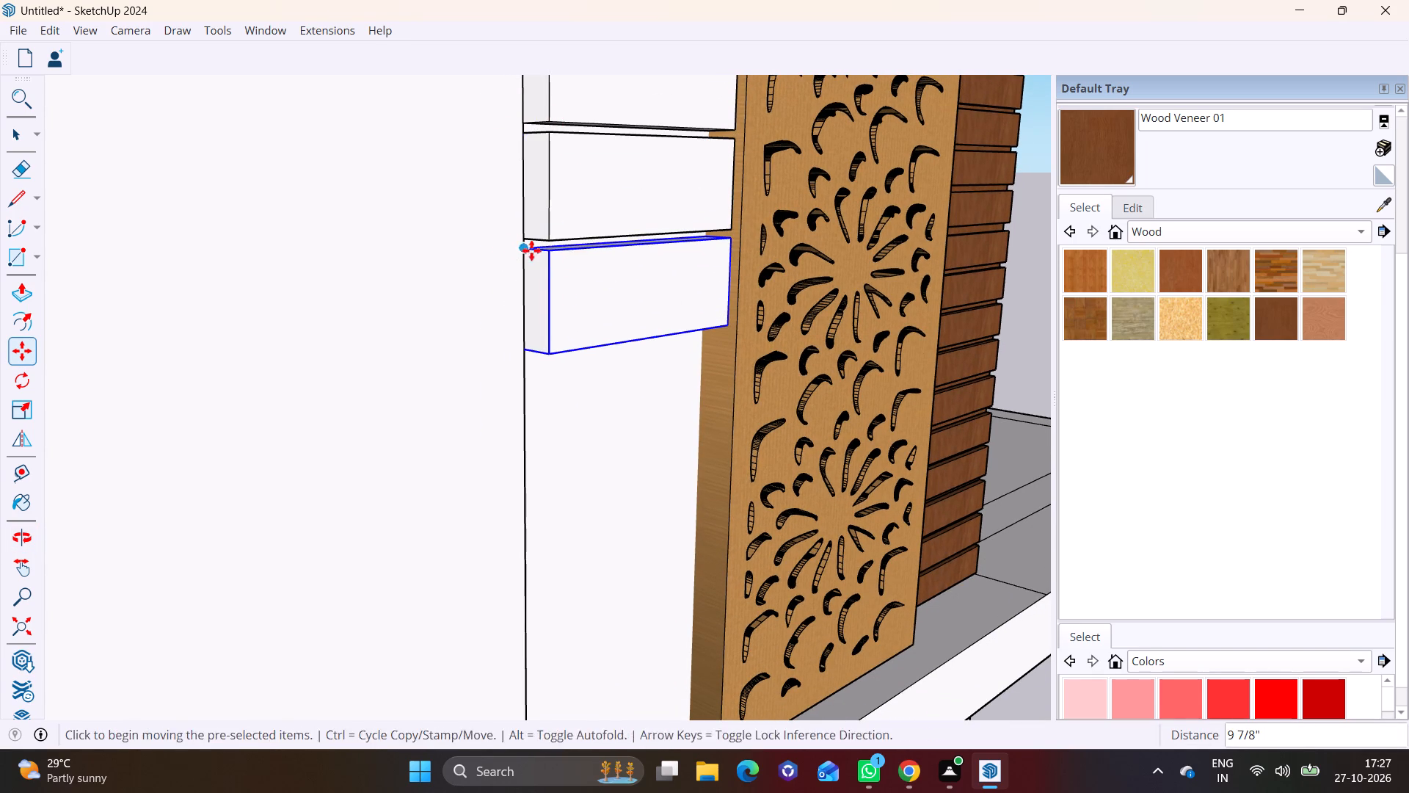
shift+middle_drag(572, 259, 595, 125)
click(554, 113)
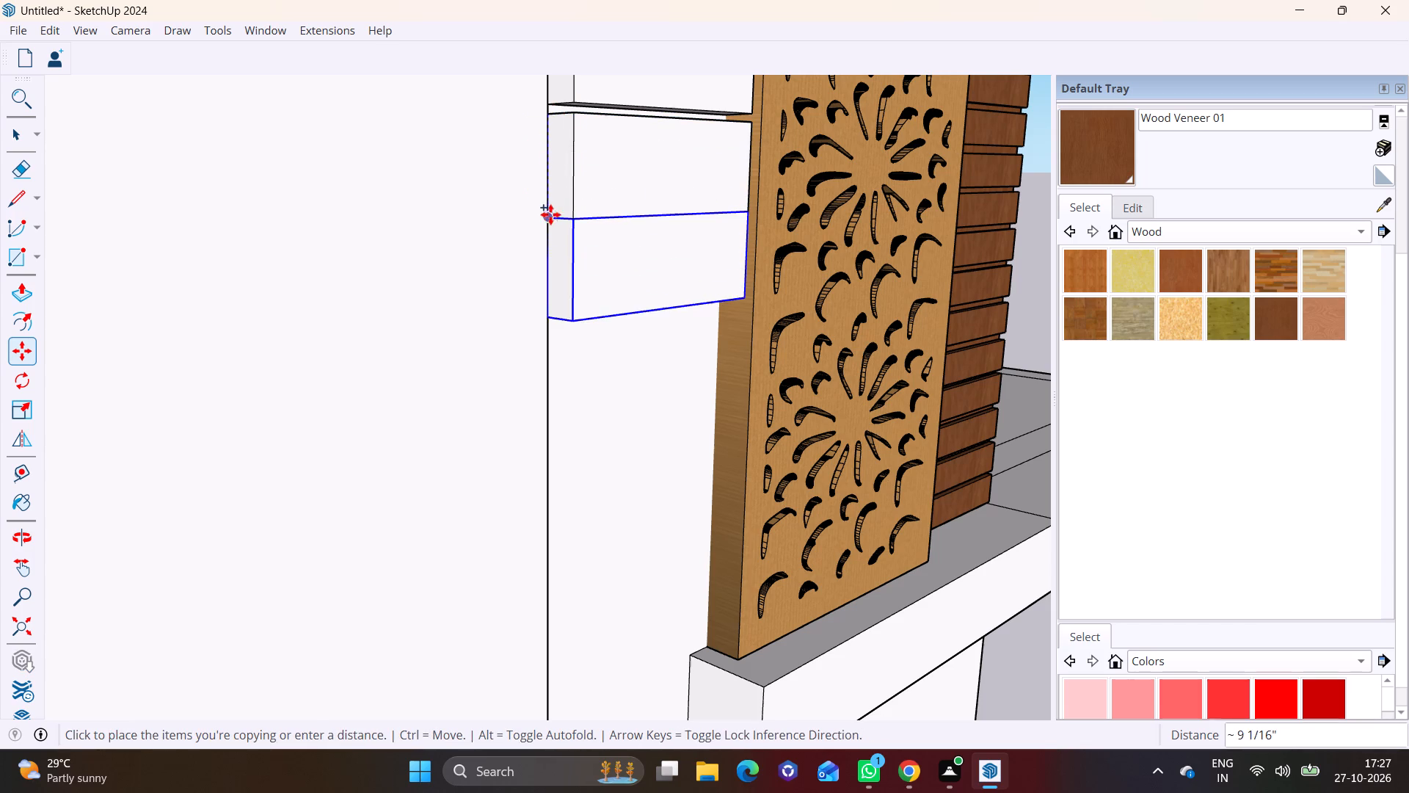
click(552, 228)
click(549, 228)
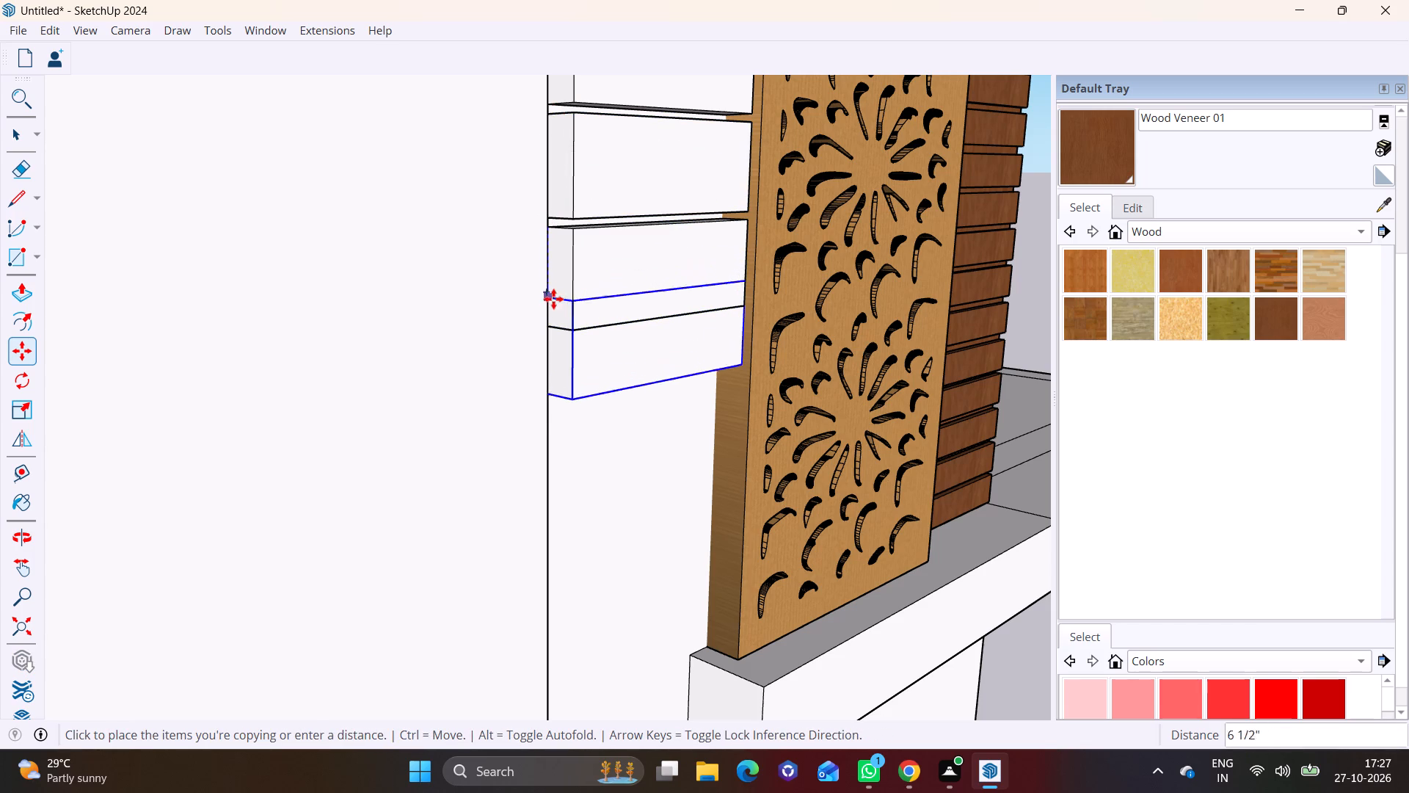
click(545, 334)
Add three more short batten copies with narrow gaps, continuing down to the lower beam's end at the CNC panel's base.
shift+middle_drag(608, 336, 572, 170)
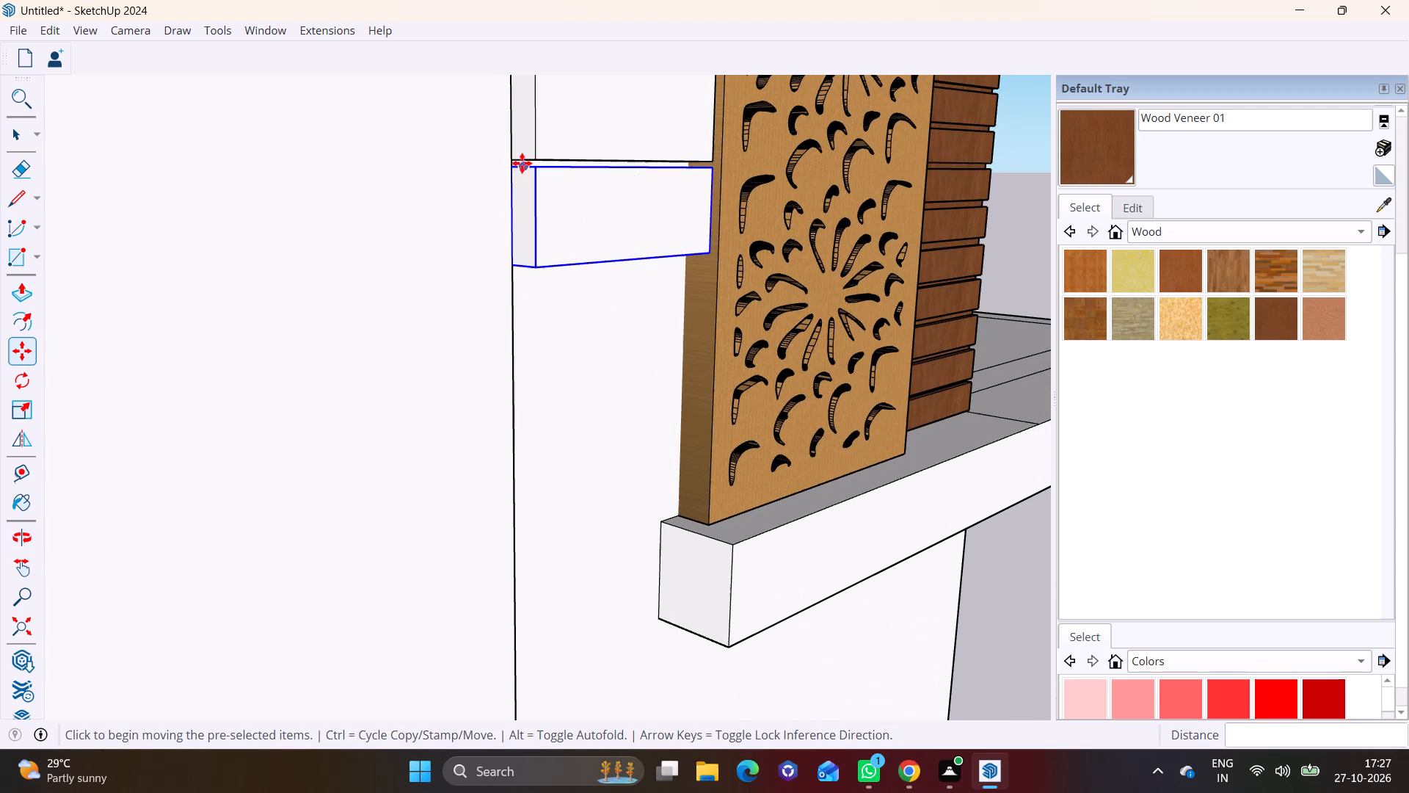
click(513, 163)
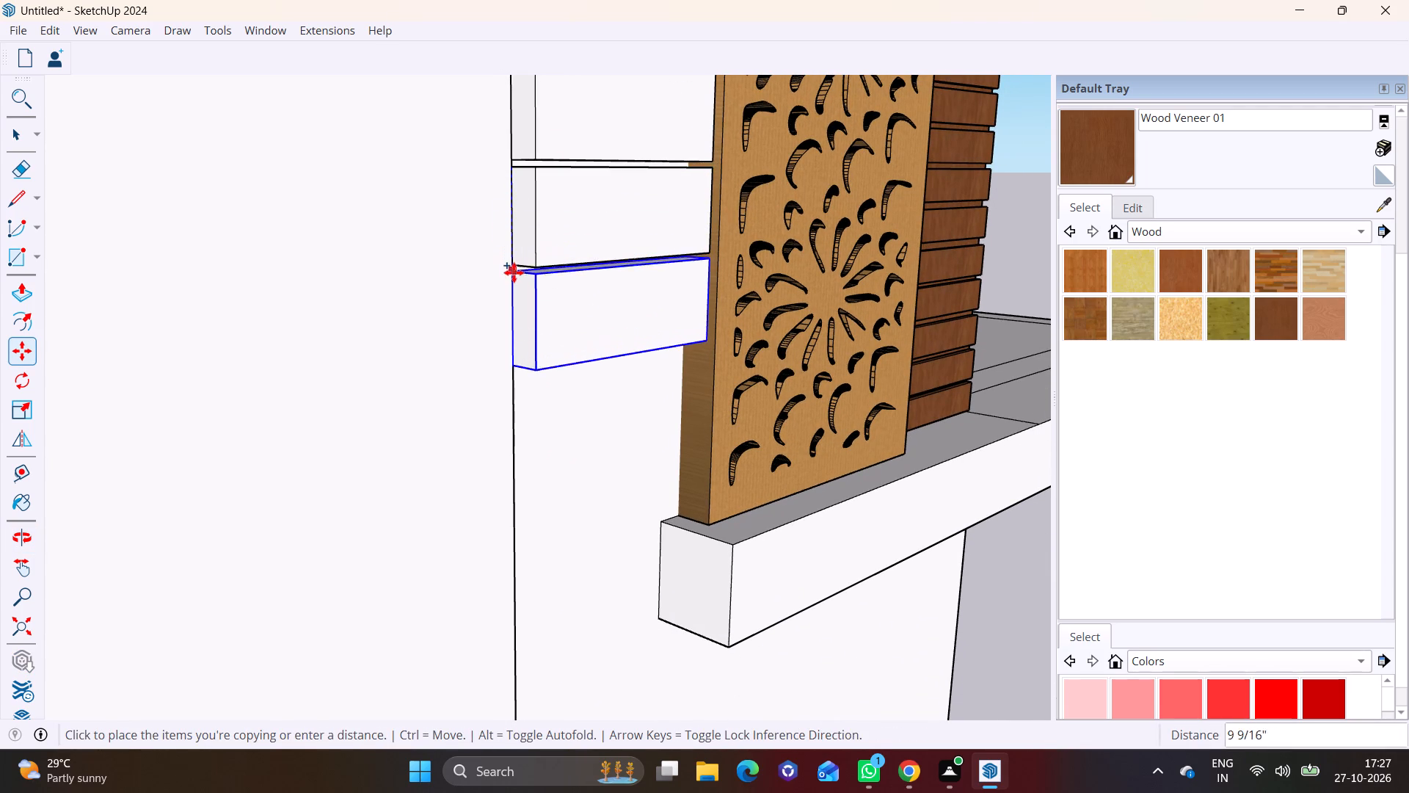
click(513, 273)
shift+middle_drag(581, 261, 567, 123)
click(502, 135)
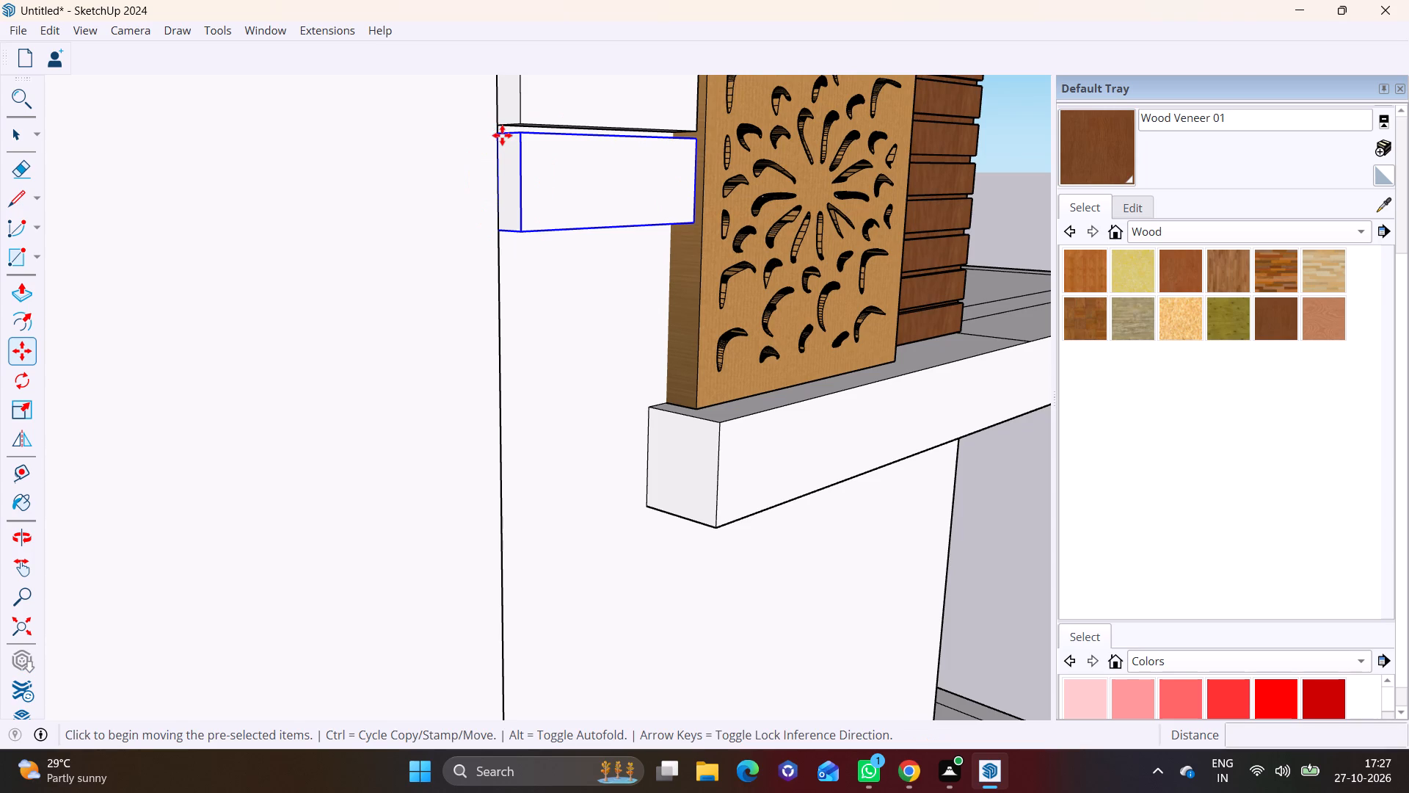
click(508, 239)
middle_drag(552, 235, 540, 148)
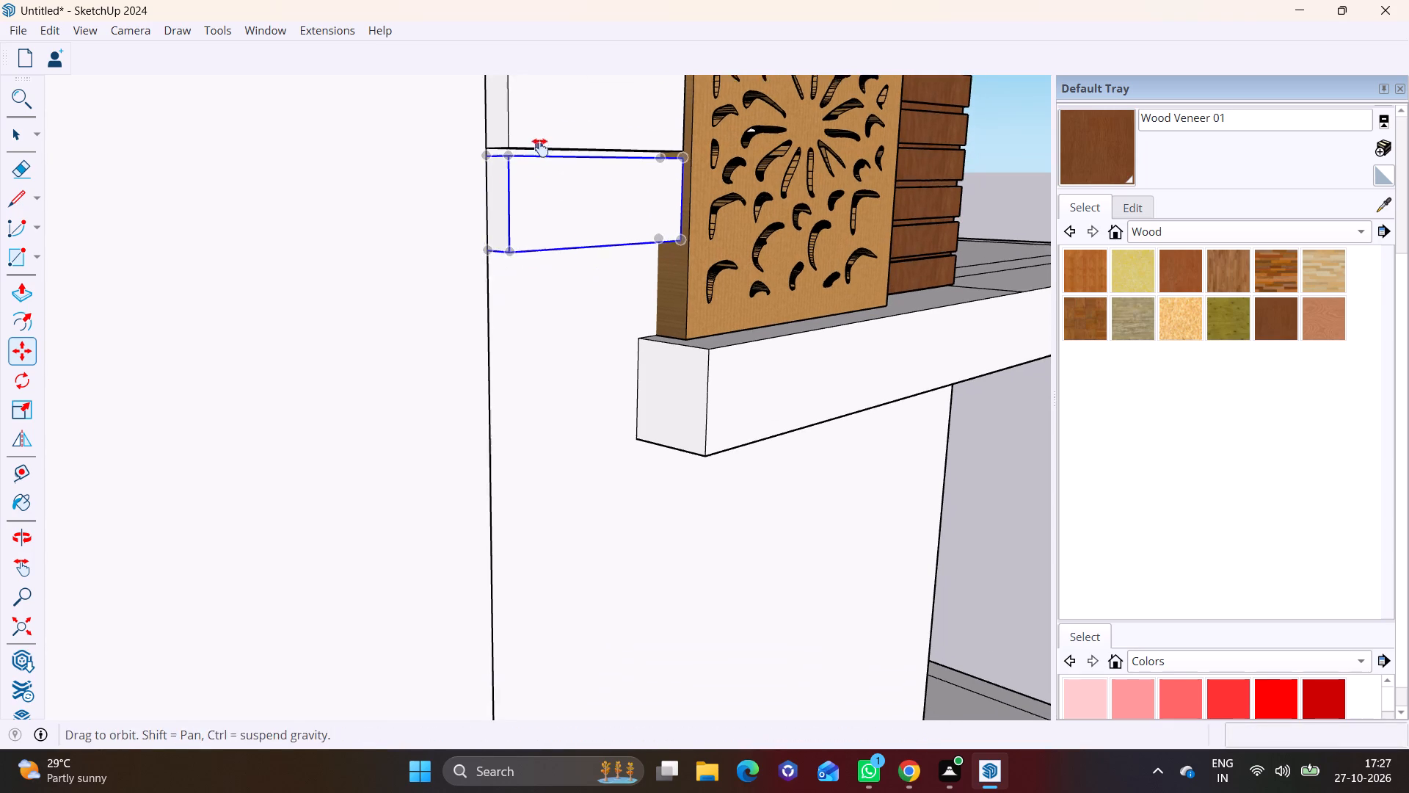
middle_drag(540, 148, 540, 143)
click(490, 142)
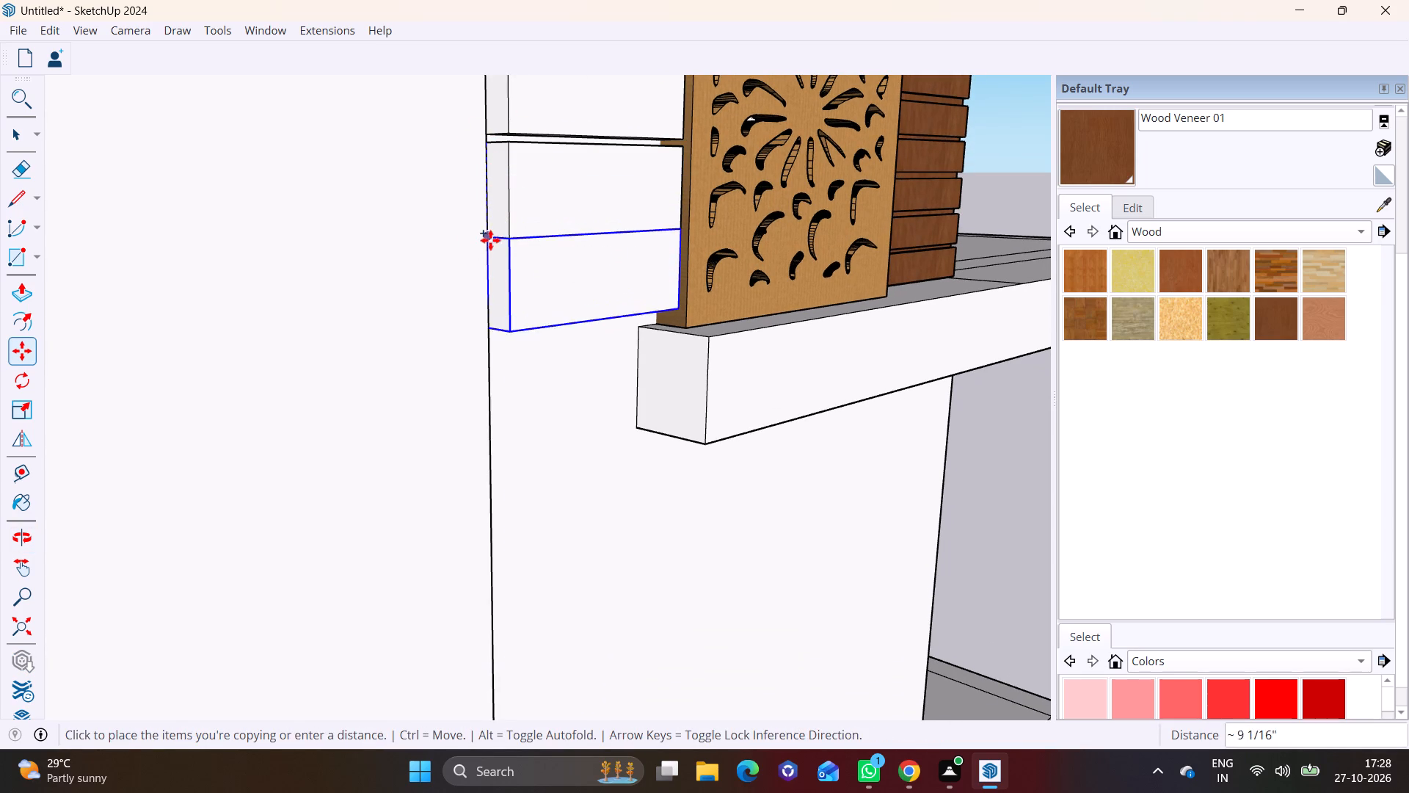
click(488, 253)
Copy the full-length top batten 26' straight down to the base of the ground-floor wall.
scroll(508, 246, down, 8)
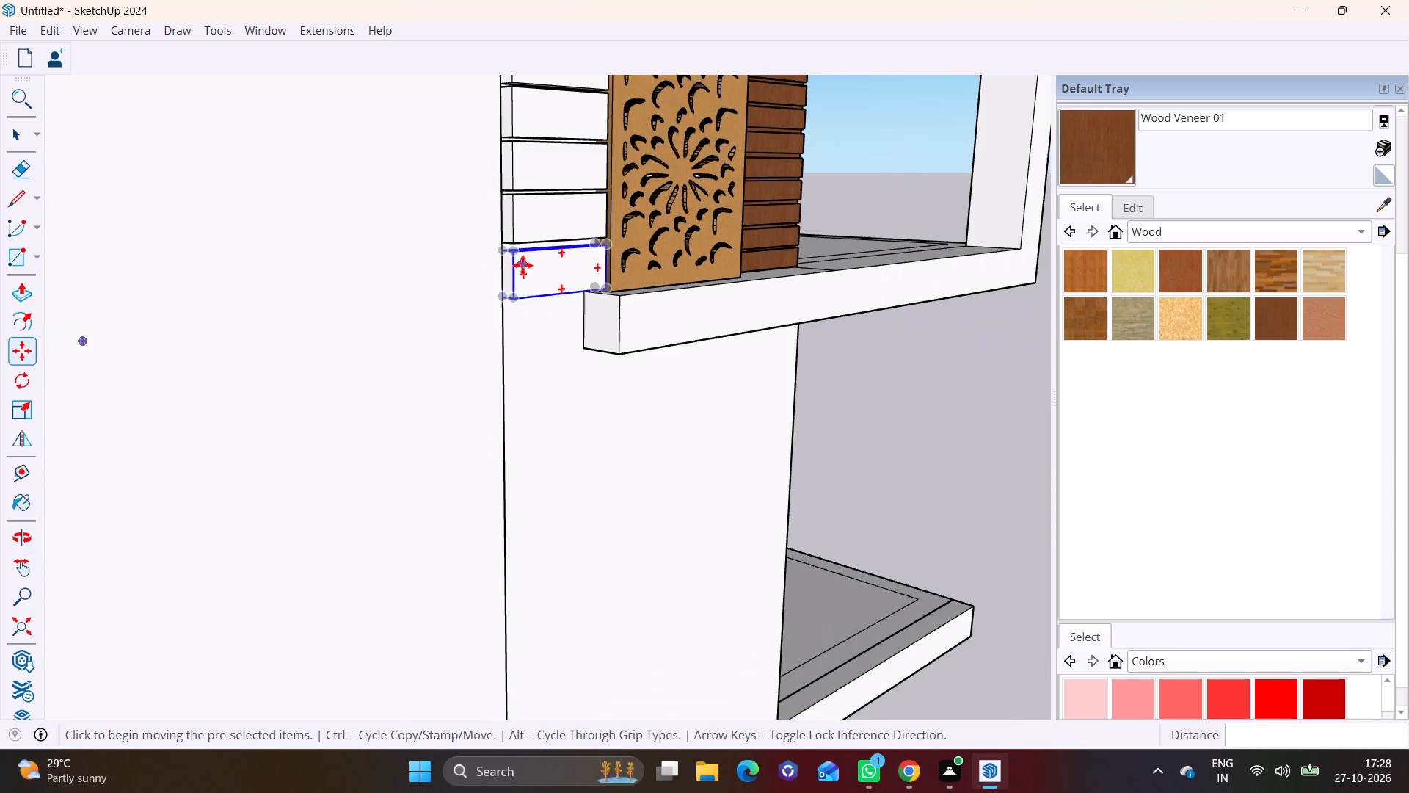
scroll(523, 265, down, 4)
middle_drag(528, 260, 321, 185)
scroll(539, 296, down, 6)
shift+middle_drag(517, 320, 427, 380)
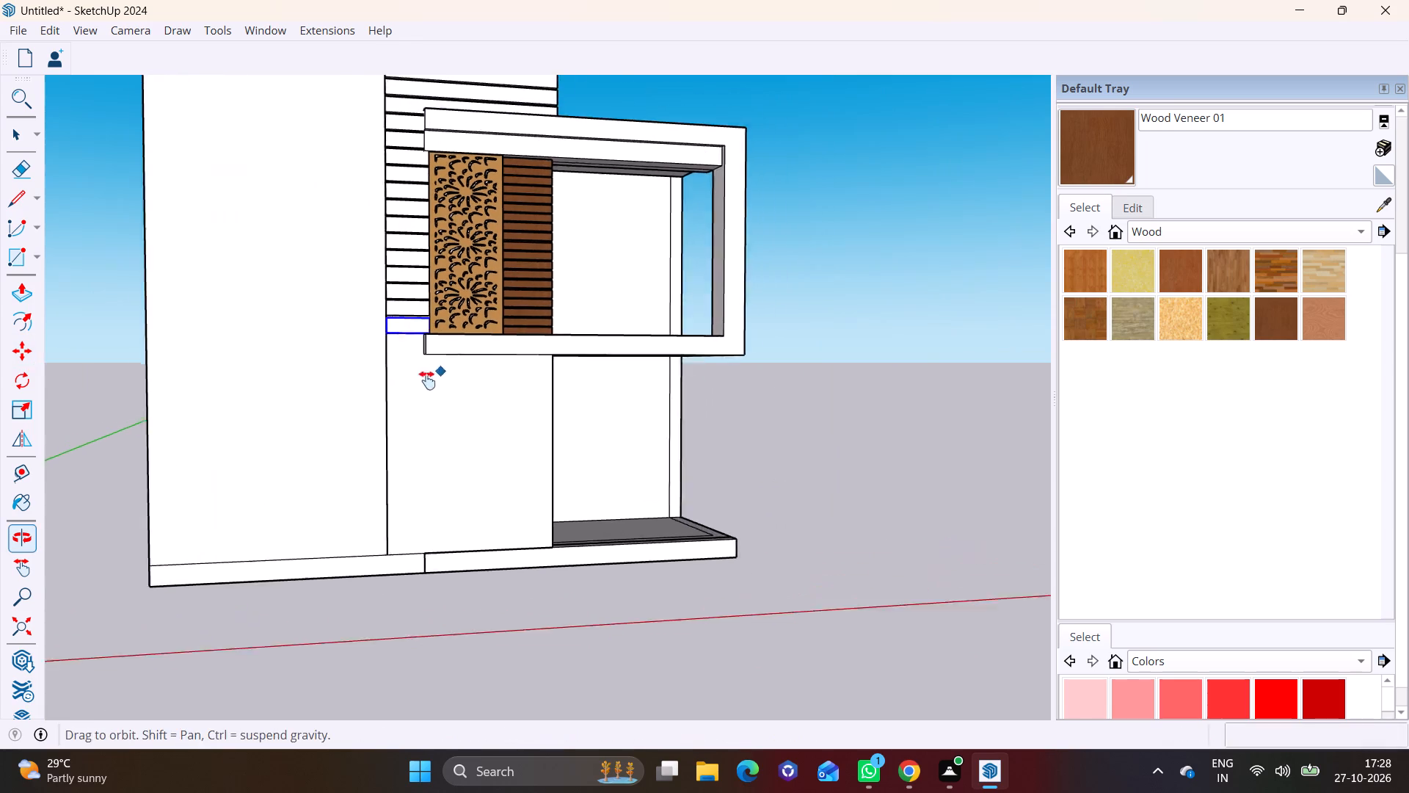
shift+middle_drag(427, 380, 409, 397)
middle_drag(454, 236, 417, 306)
shift+middle_drag(445, 192, 456, 415)
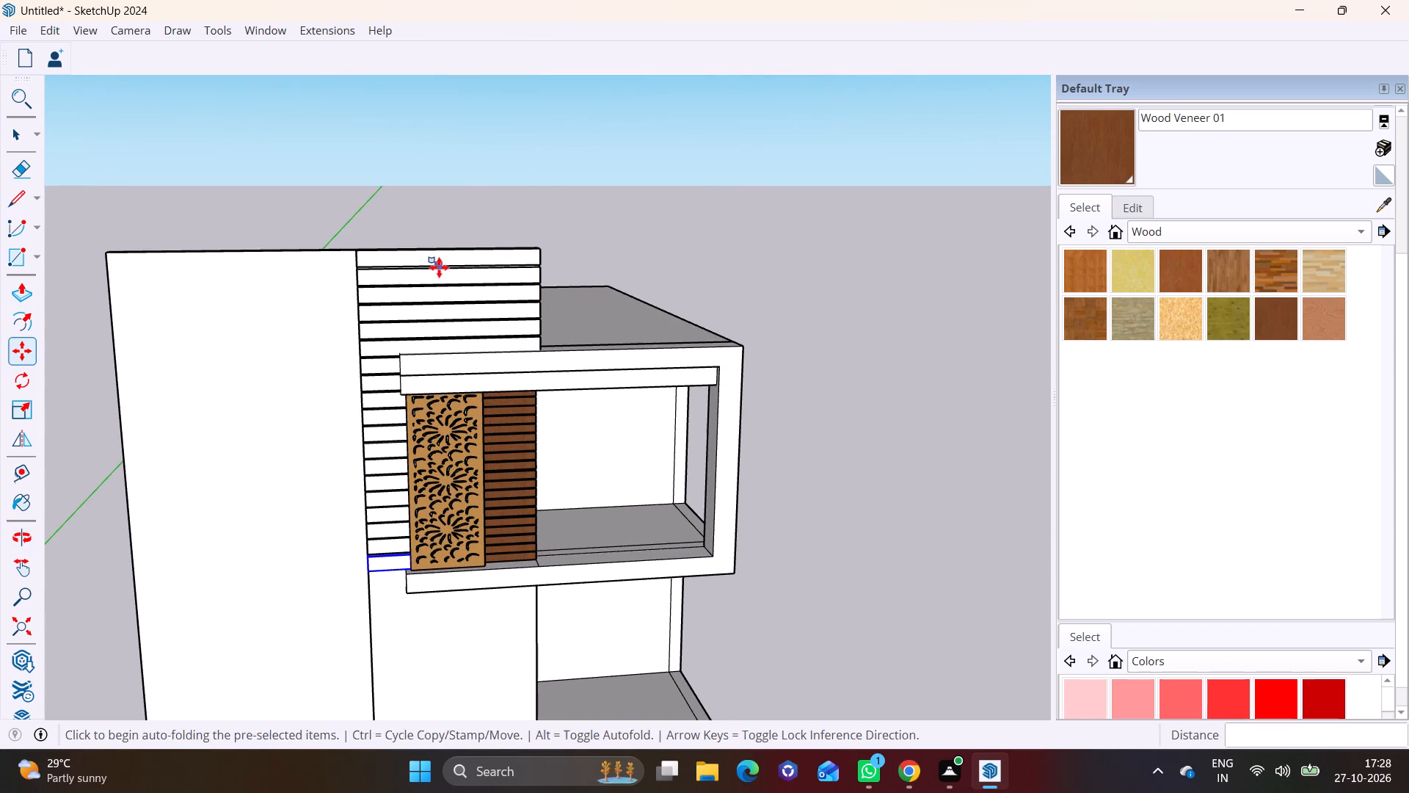
key(space)
click(446, 256)
key(m)
click(538, 245)
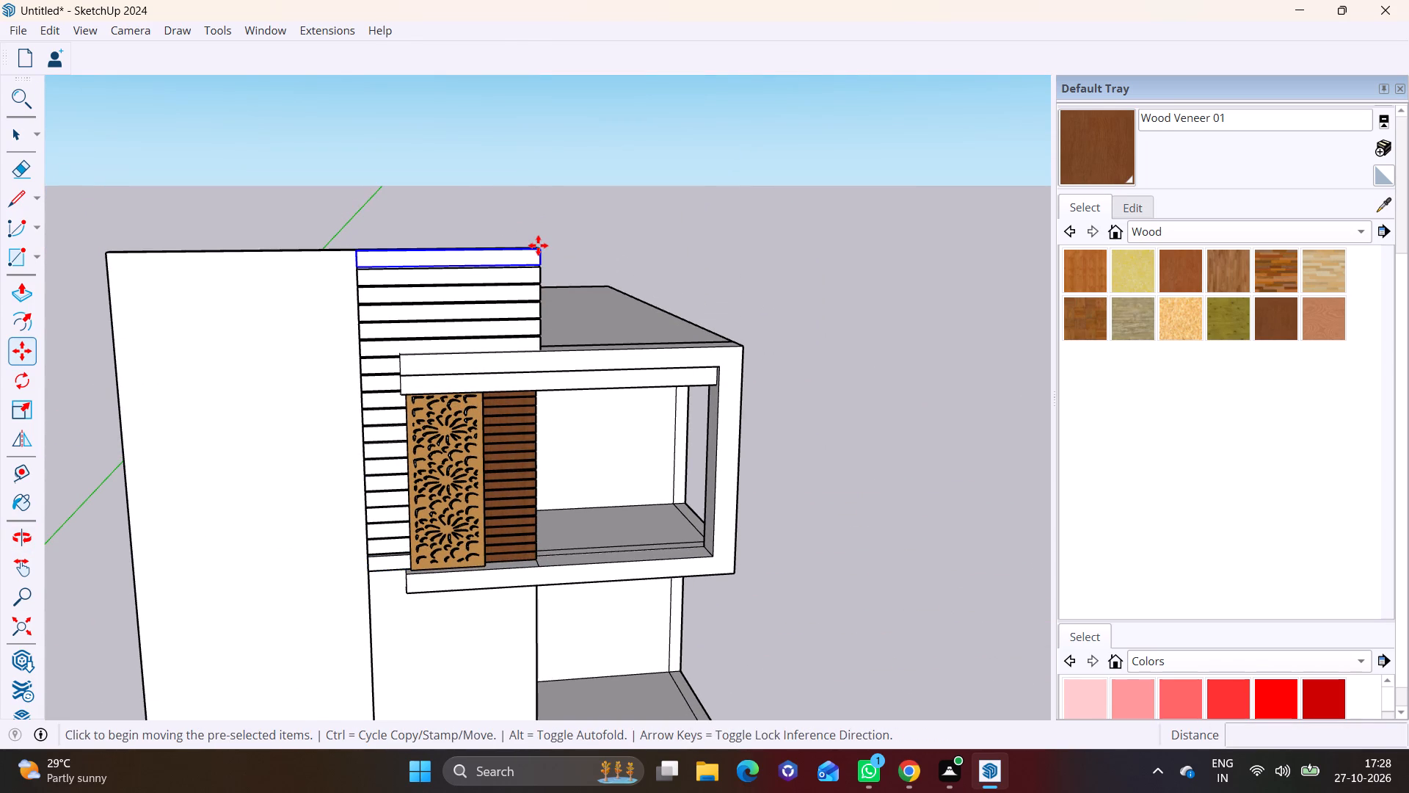
shift+middle_drag(553, 518, 535, 231)
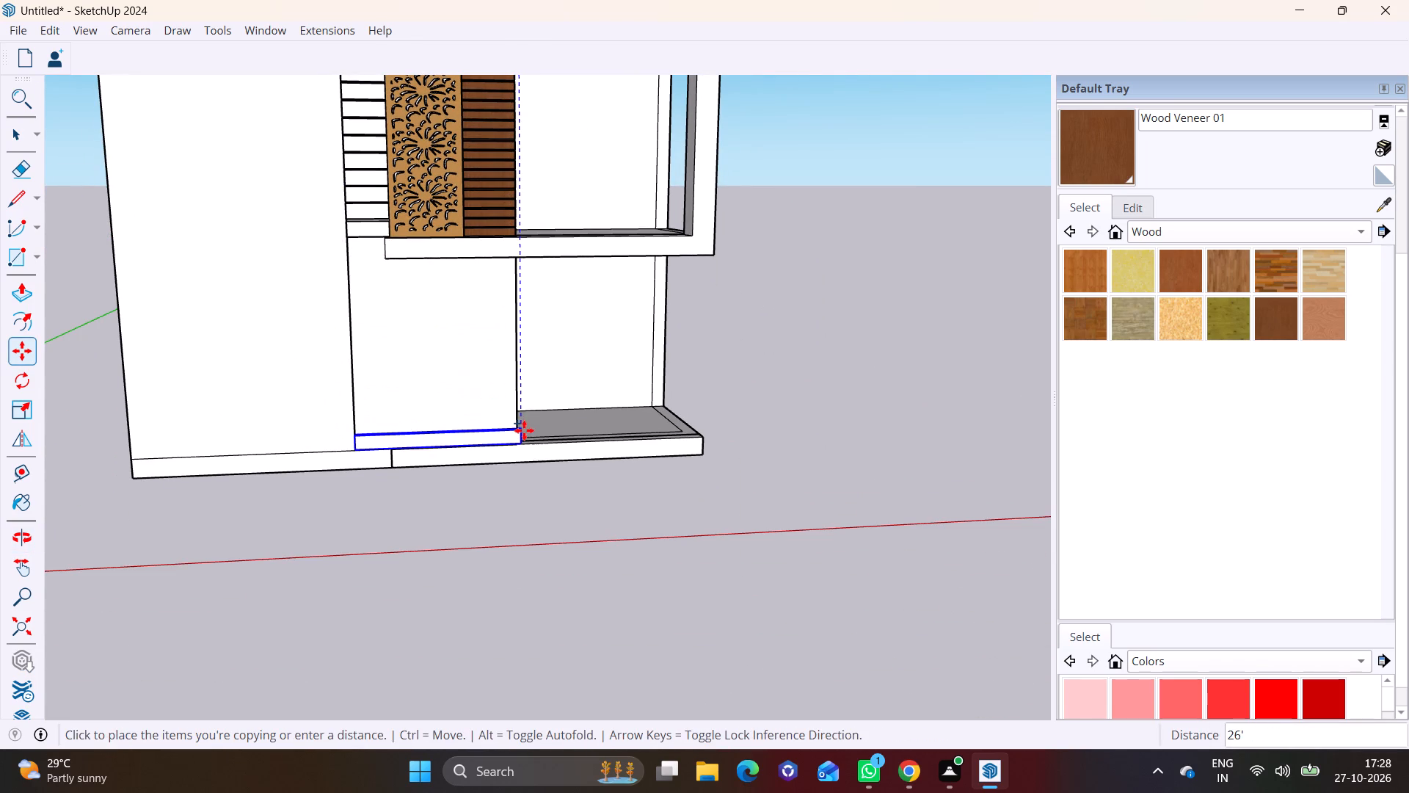
click(524, 430)
Move the ground-floor batten down about 1 3/8" so its bottom corner meets the top line of the plinth.
middle_drag(528, 429, 300, 442)
scroll(471, 413, up, 9)
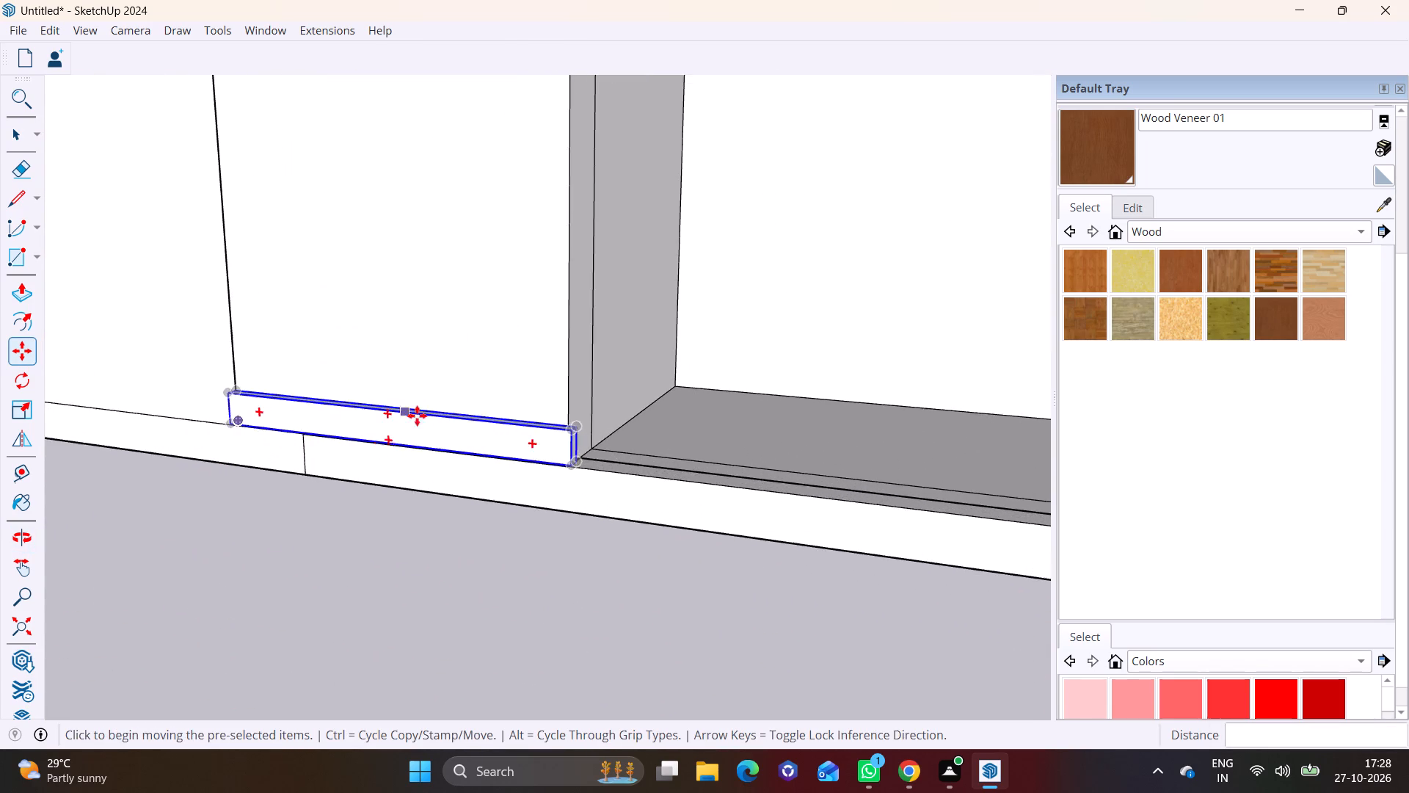
middle_drag(422, 416, 776, 358)
scroll(375, 392, up, 1)
middle_drag(363, 388, 528, 379)
scroll(511, 425, up, 5)
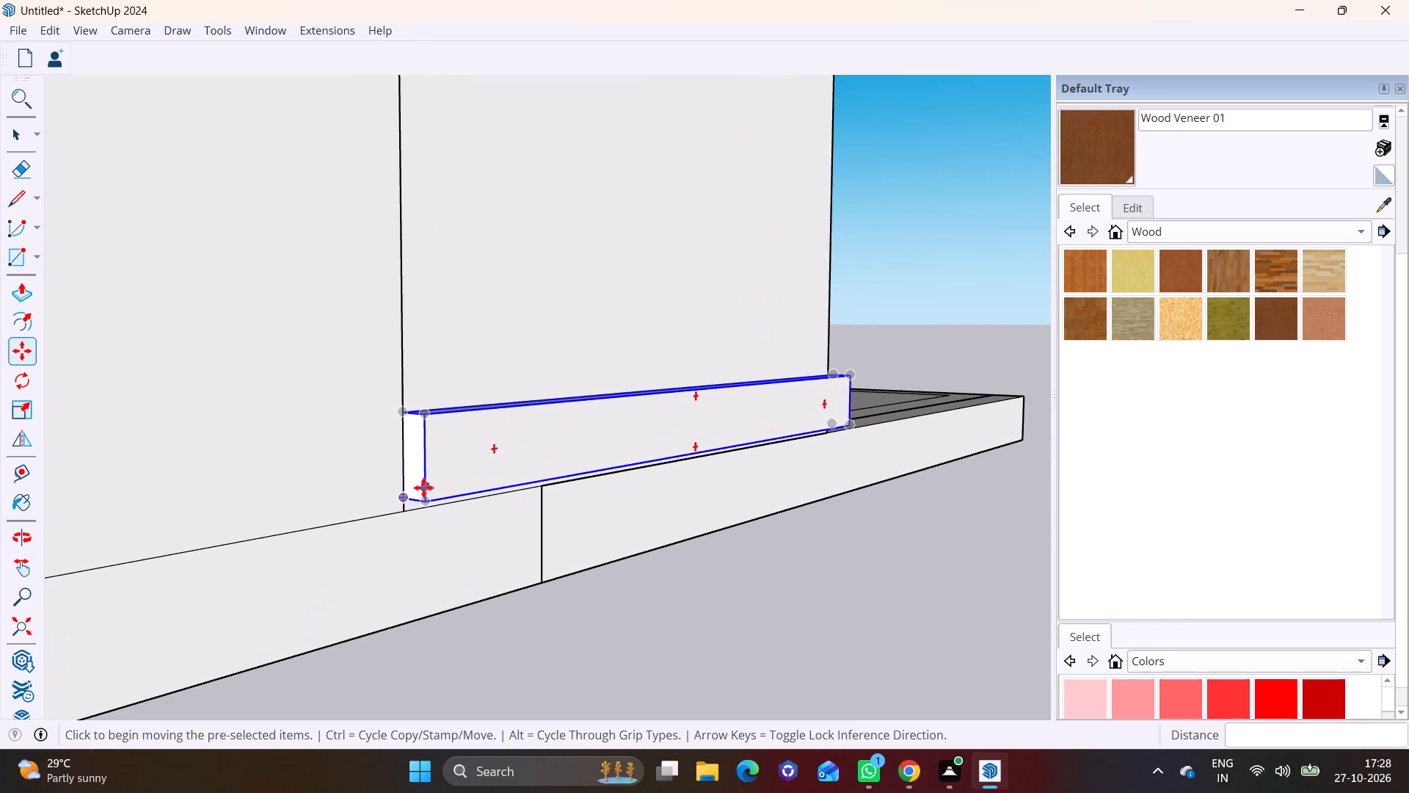
click(407, 498)
click(406, 507)
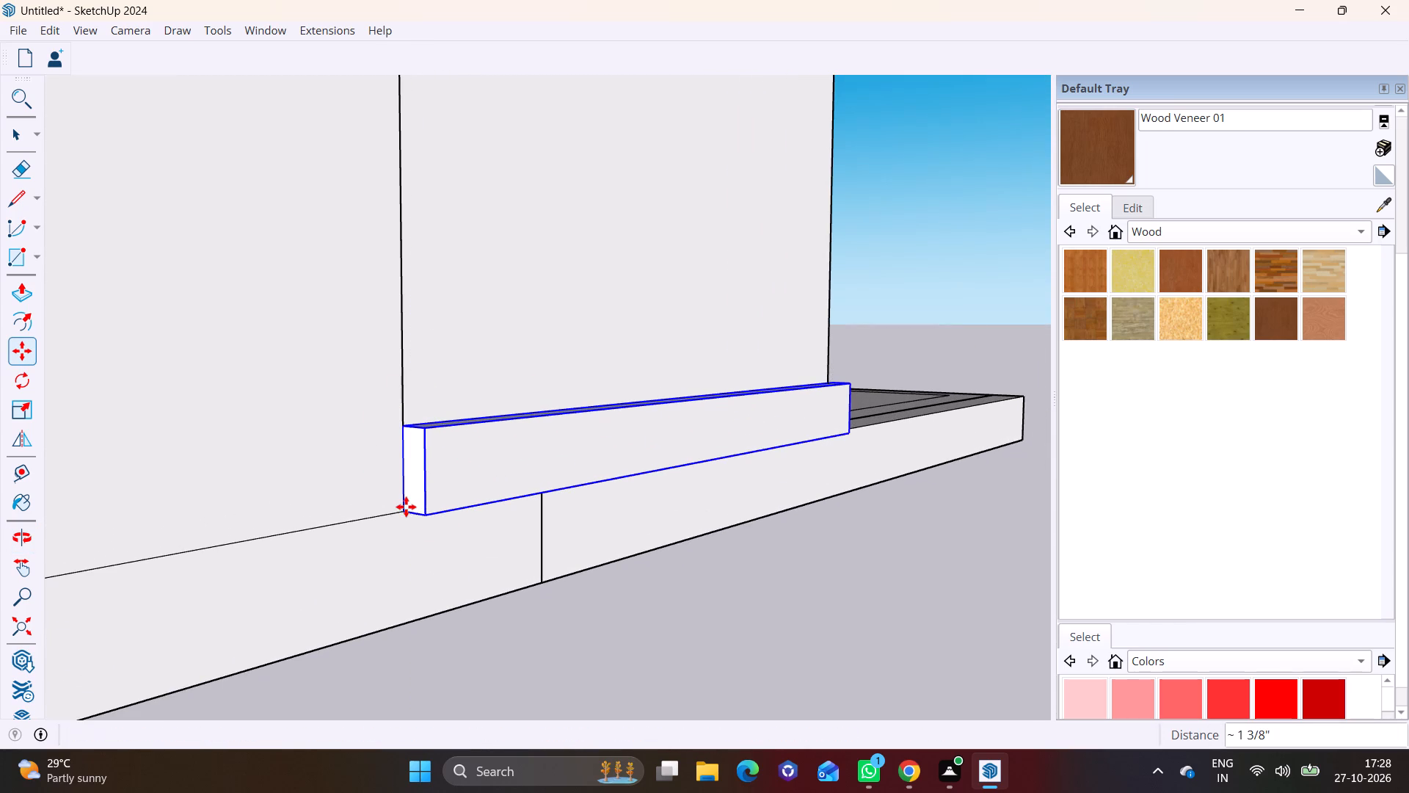
Stack three copies of the ground-floor batten upward from the plinth along the wall edge, leaving narrow gaps between them.
middle_drag(470, 458, 470, 583)
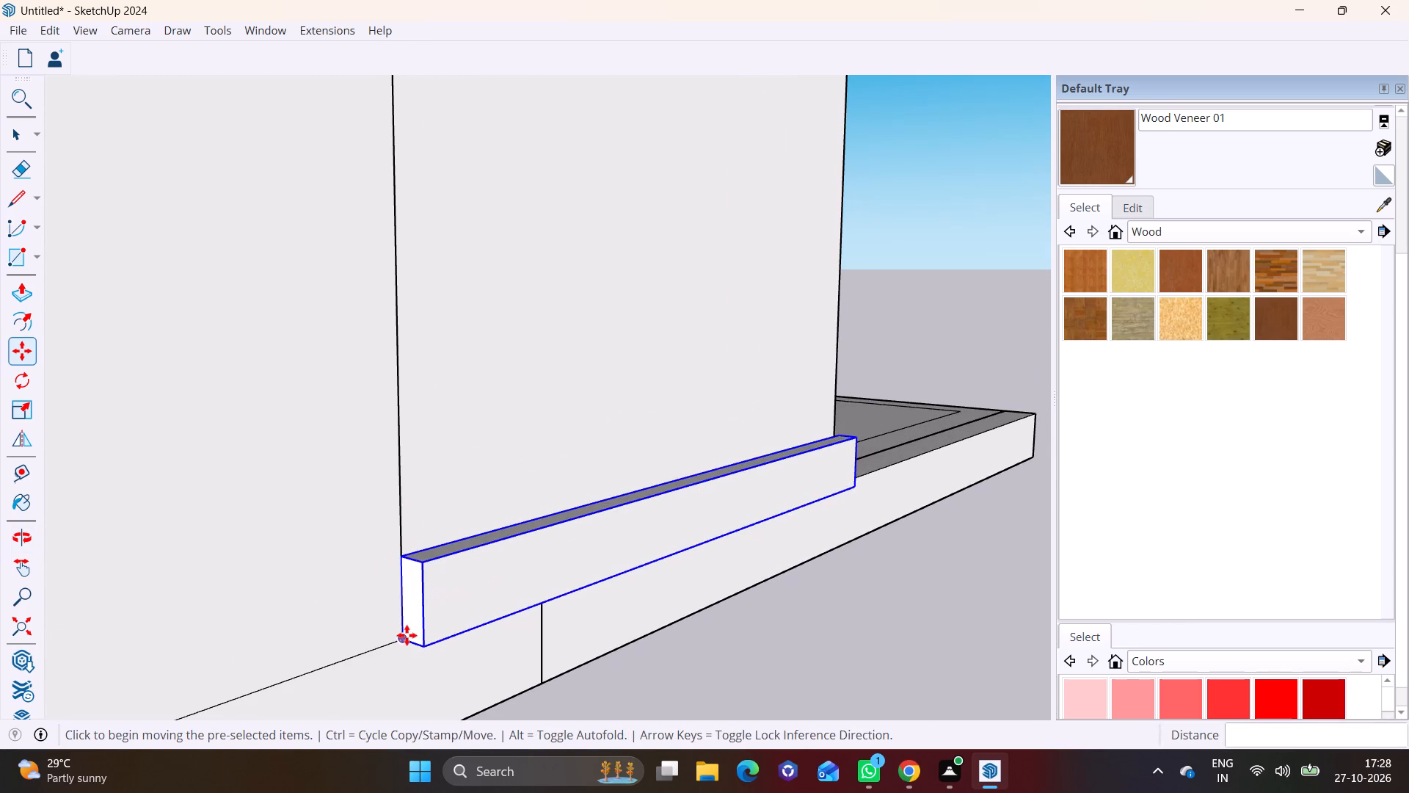
click(407, 635)
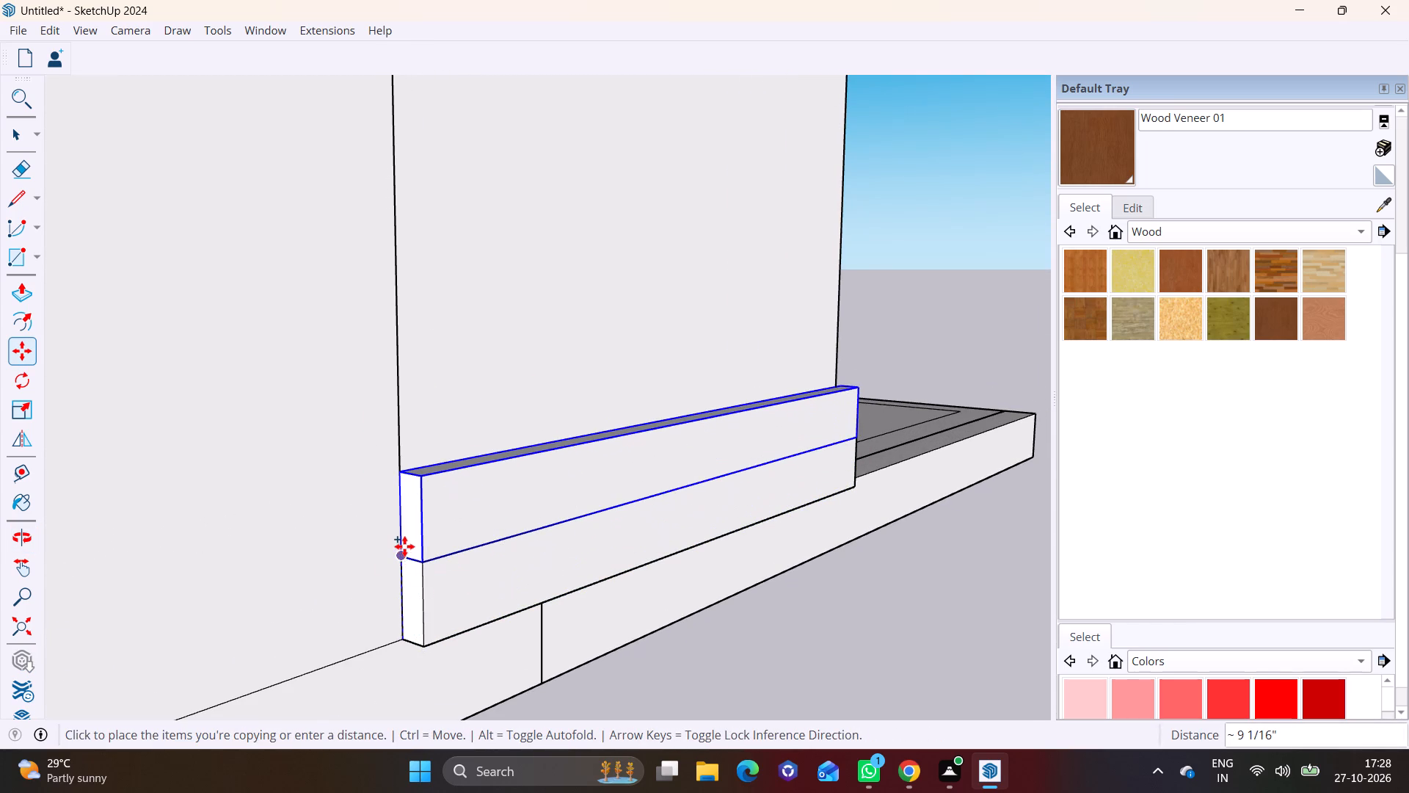
scroll(404, 543, up, 5)
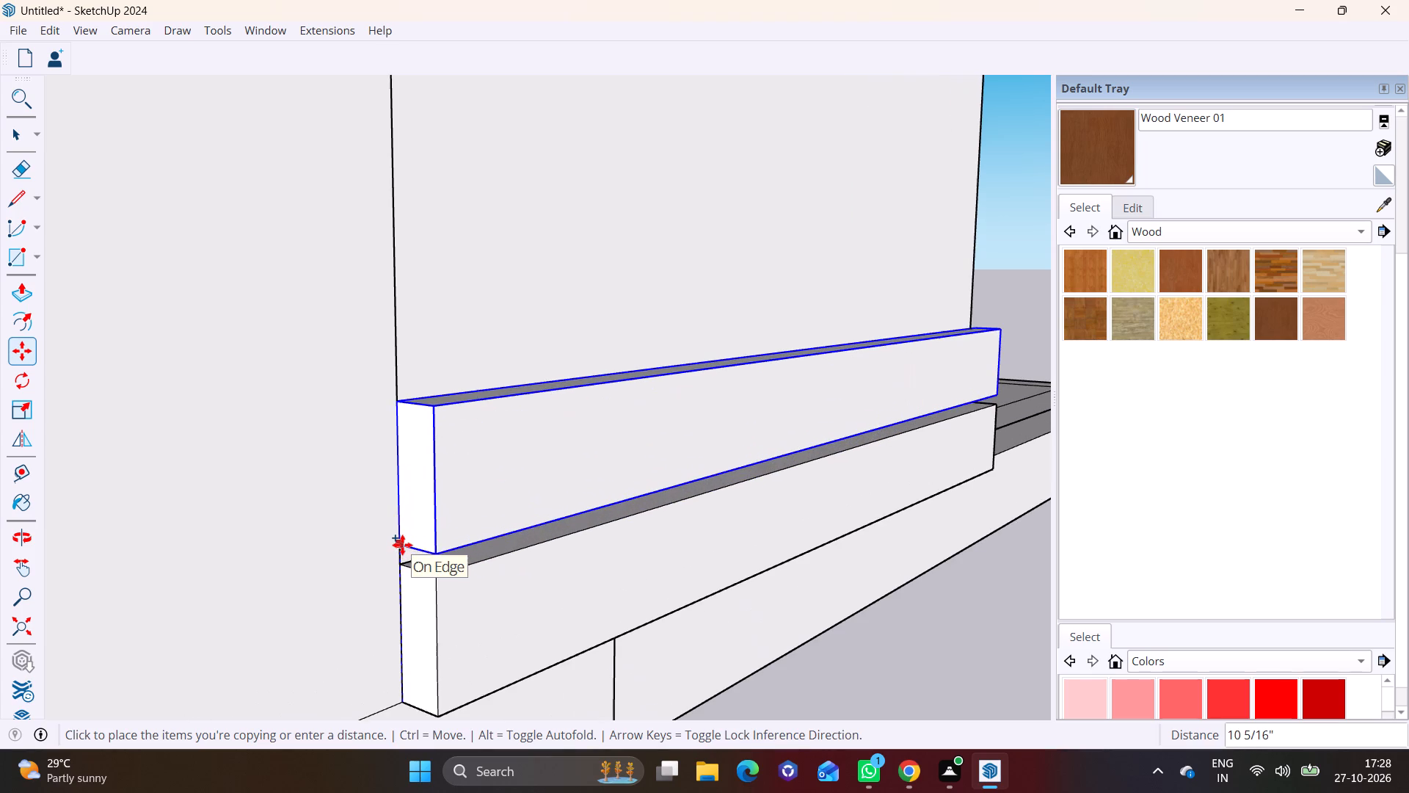
click(402, 550)
click(405, 551)
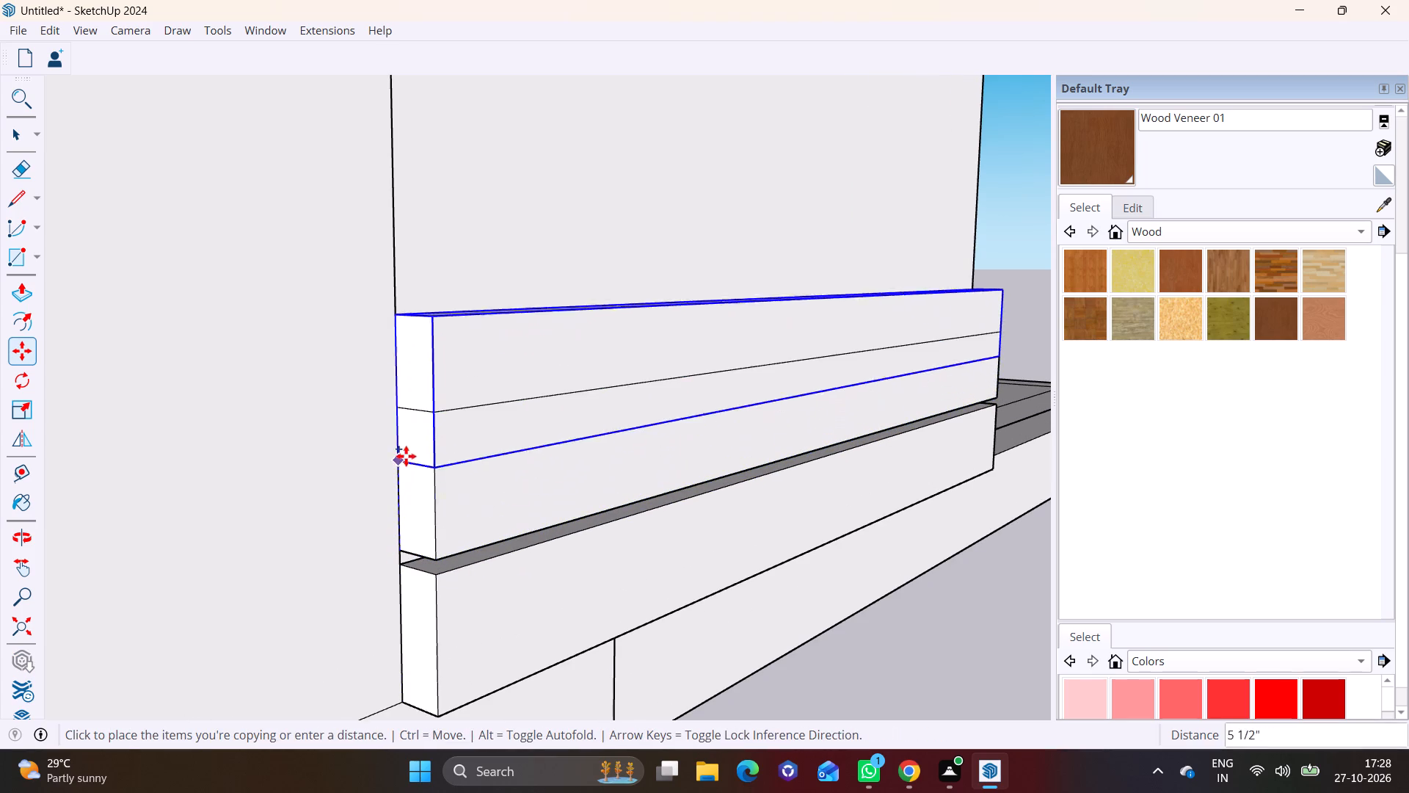
click(405, 399)
click(399, 396)
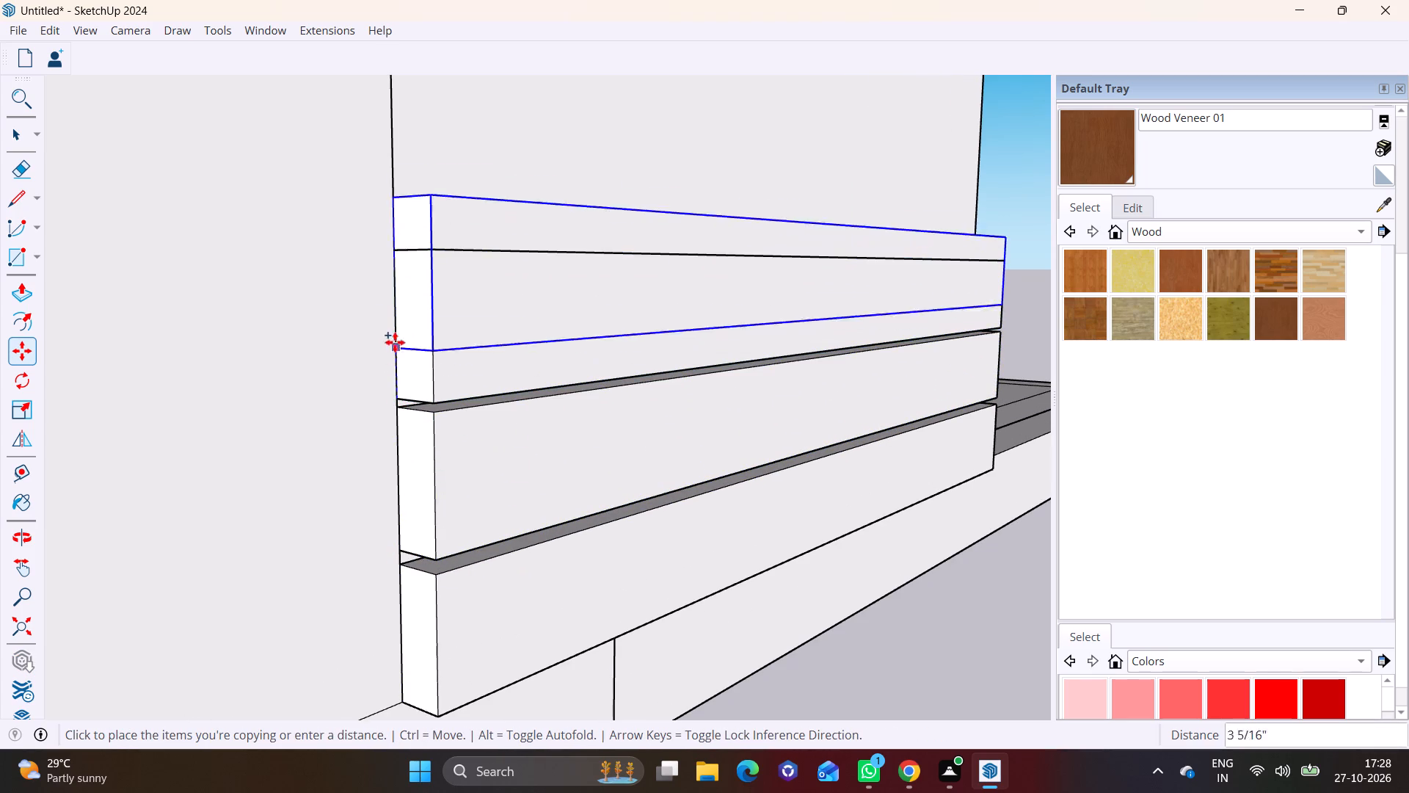
click(389, 244)
Add four more full-length batten copies up the ground-floor wall, each about 9 5/8" above the previous one with a narrow gap.
shift+middle_drag(398, 249, 430, 532)
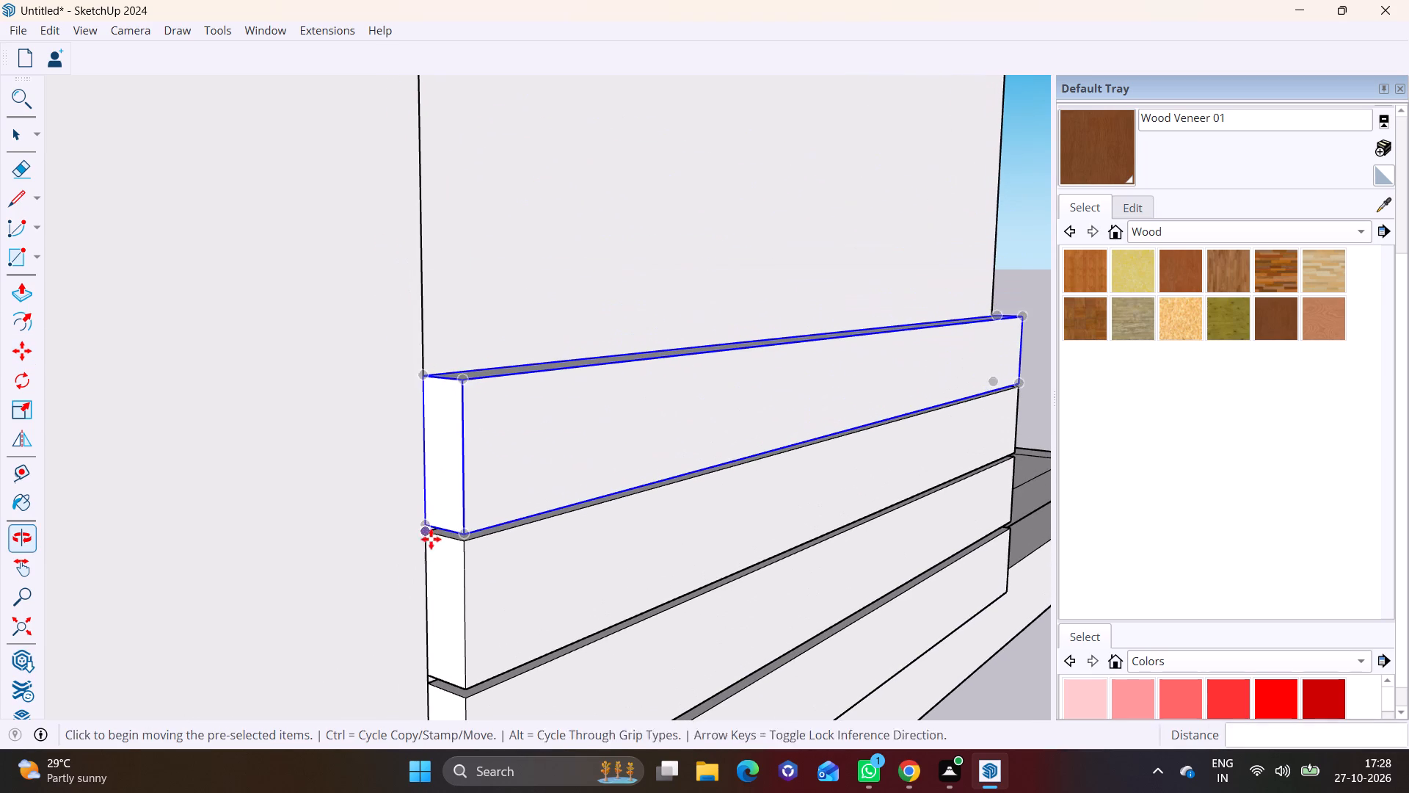
click(432, 524)
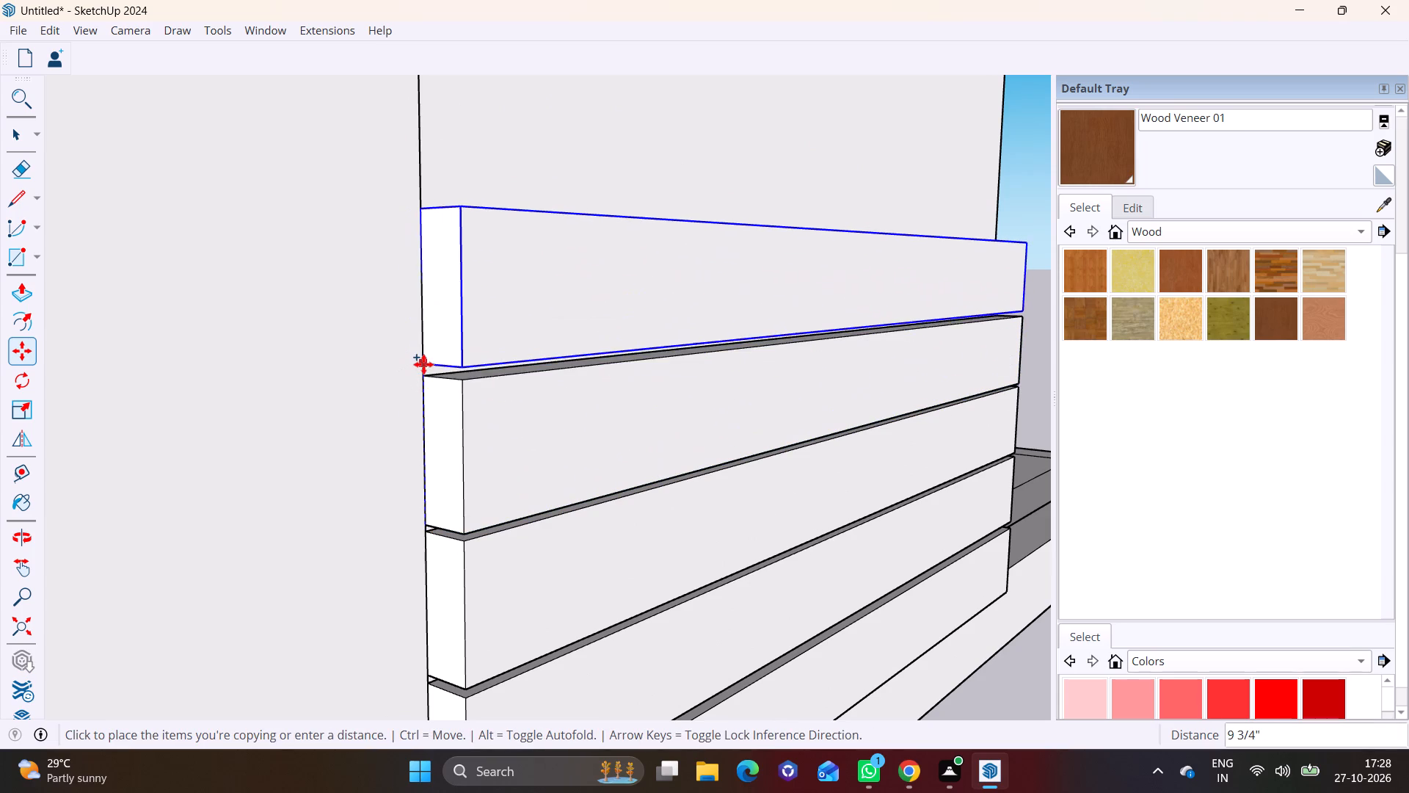
click(424, 368)
click(424, 365)
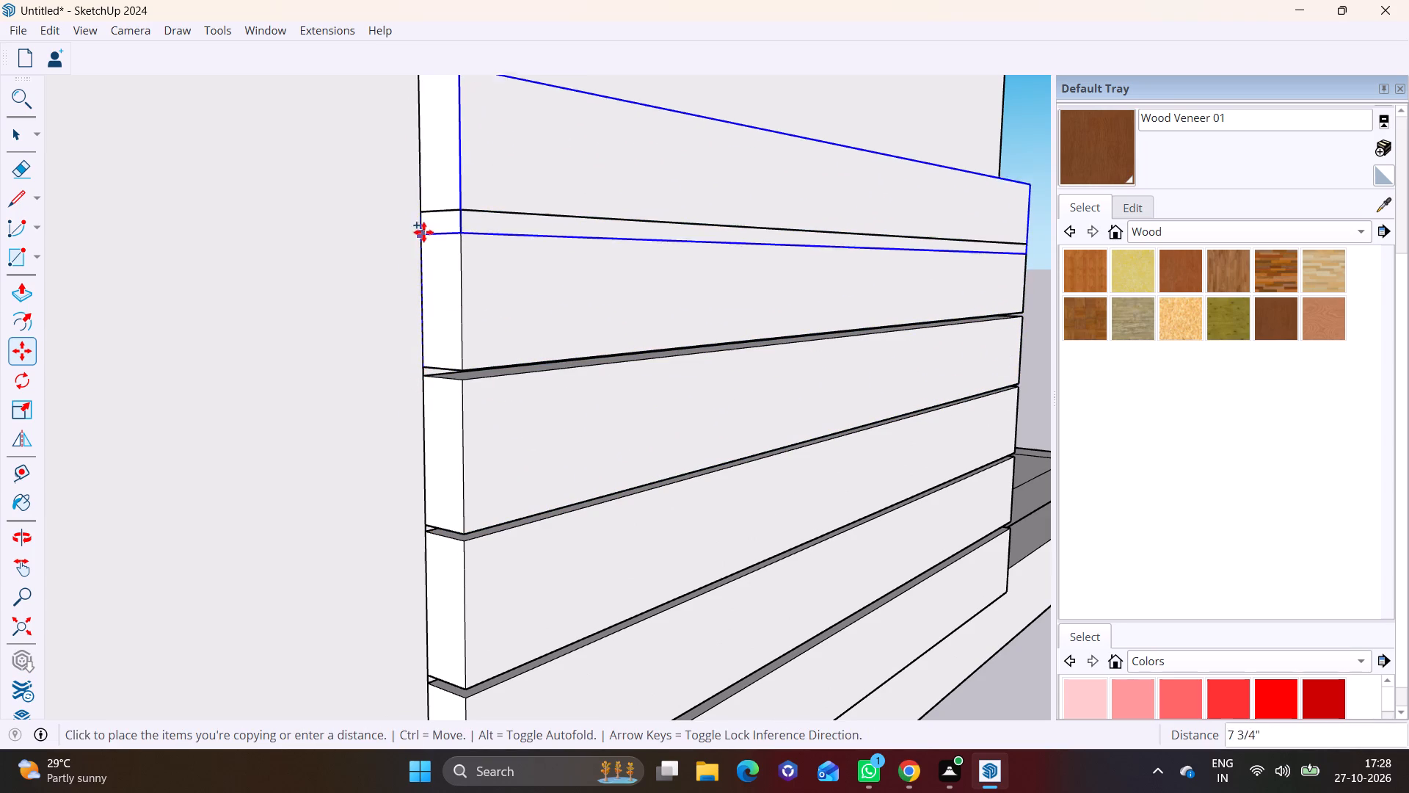
click(420, 205)
shift+middle_drag(429, 228, 446, 552)
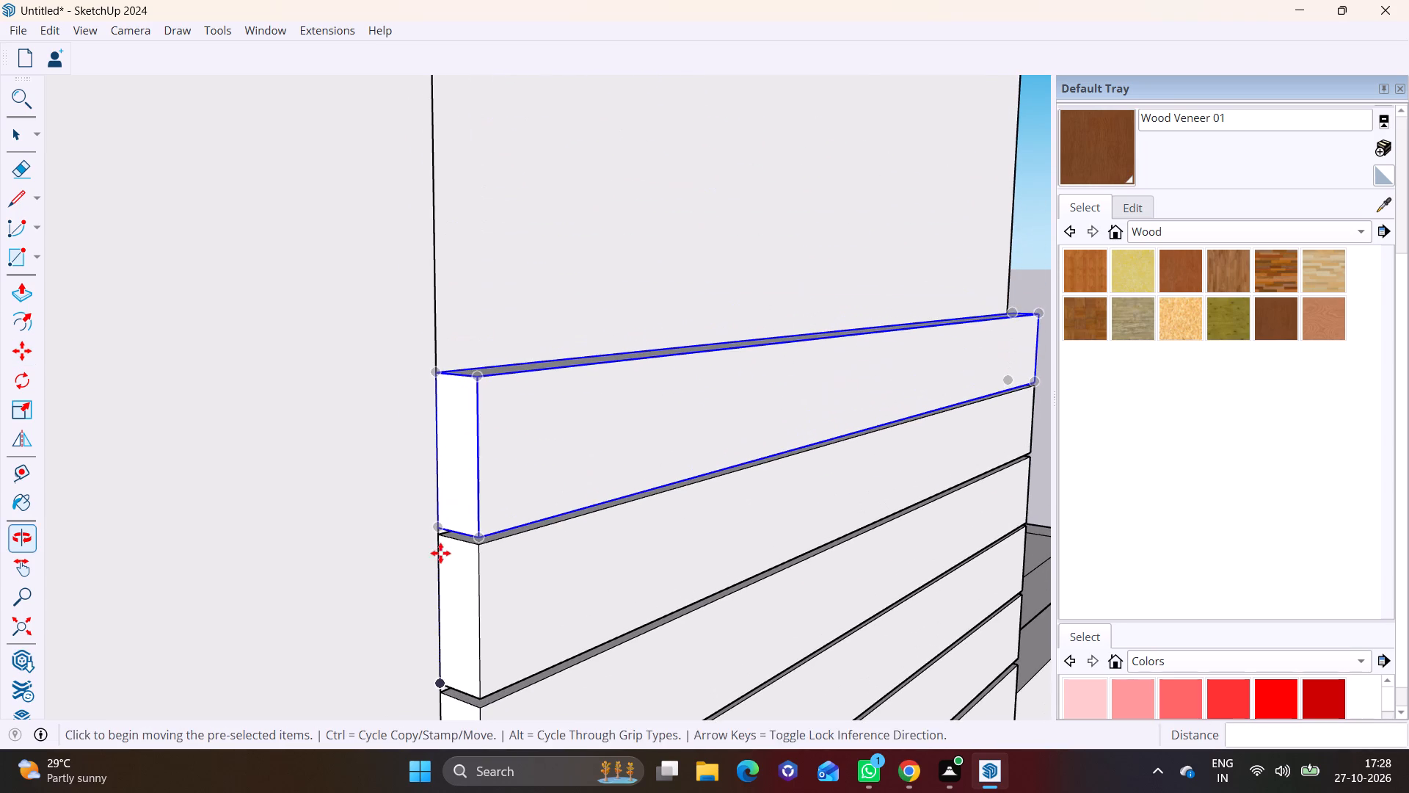
click(442, 528)
click(443, 364)
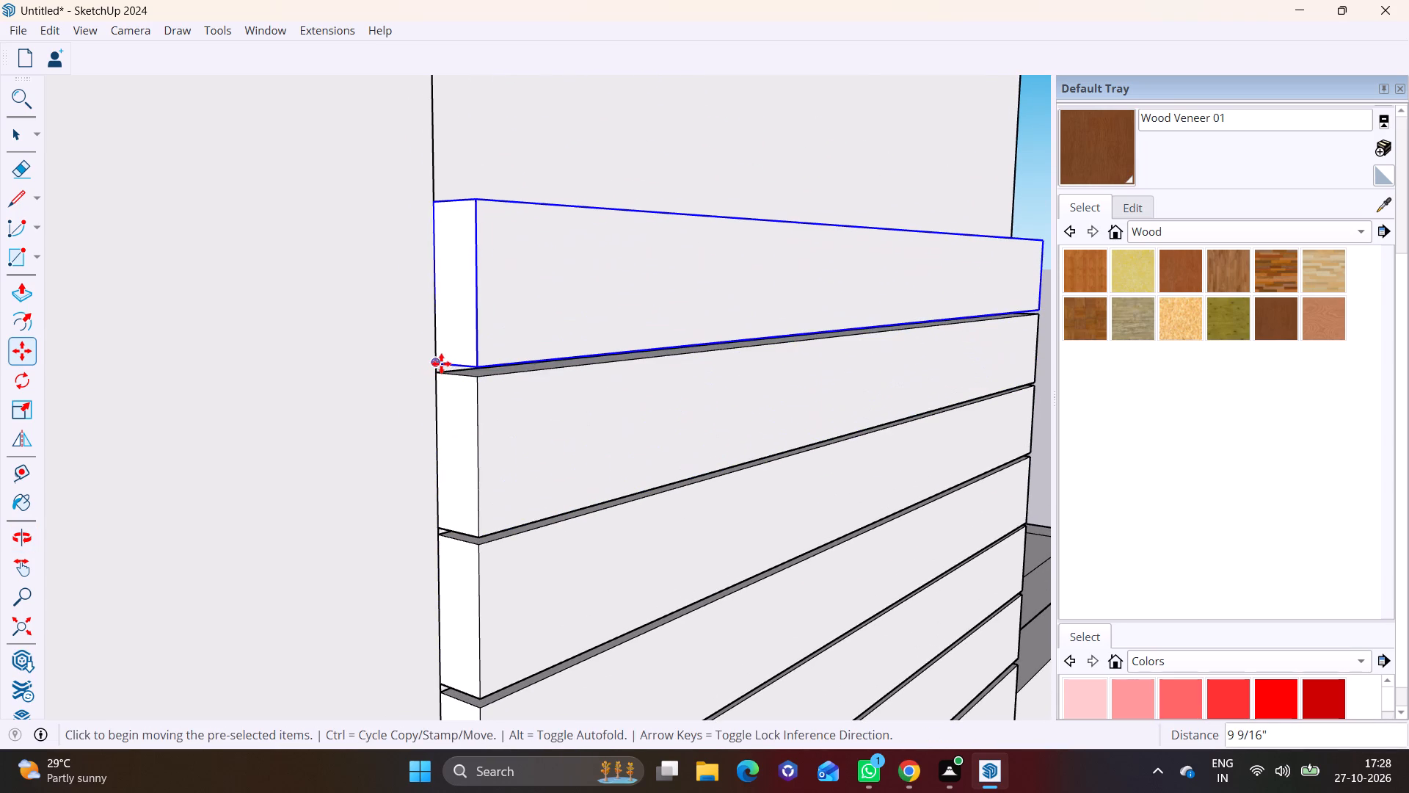
click(441, 362)
click(434, 192)
Continue the ground-floor cladding upward with three more batten copies, spaced about 9 1/2" with narrow gaps.
shift+middle_drag(478, 260, 485, 625)
shift+scroll(485, 625, down, 1)
click(445, 548)
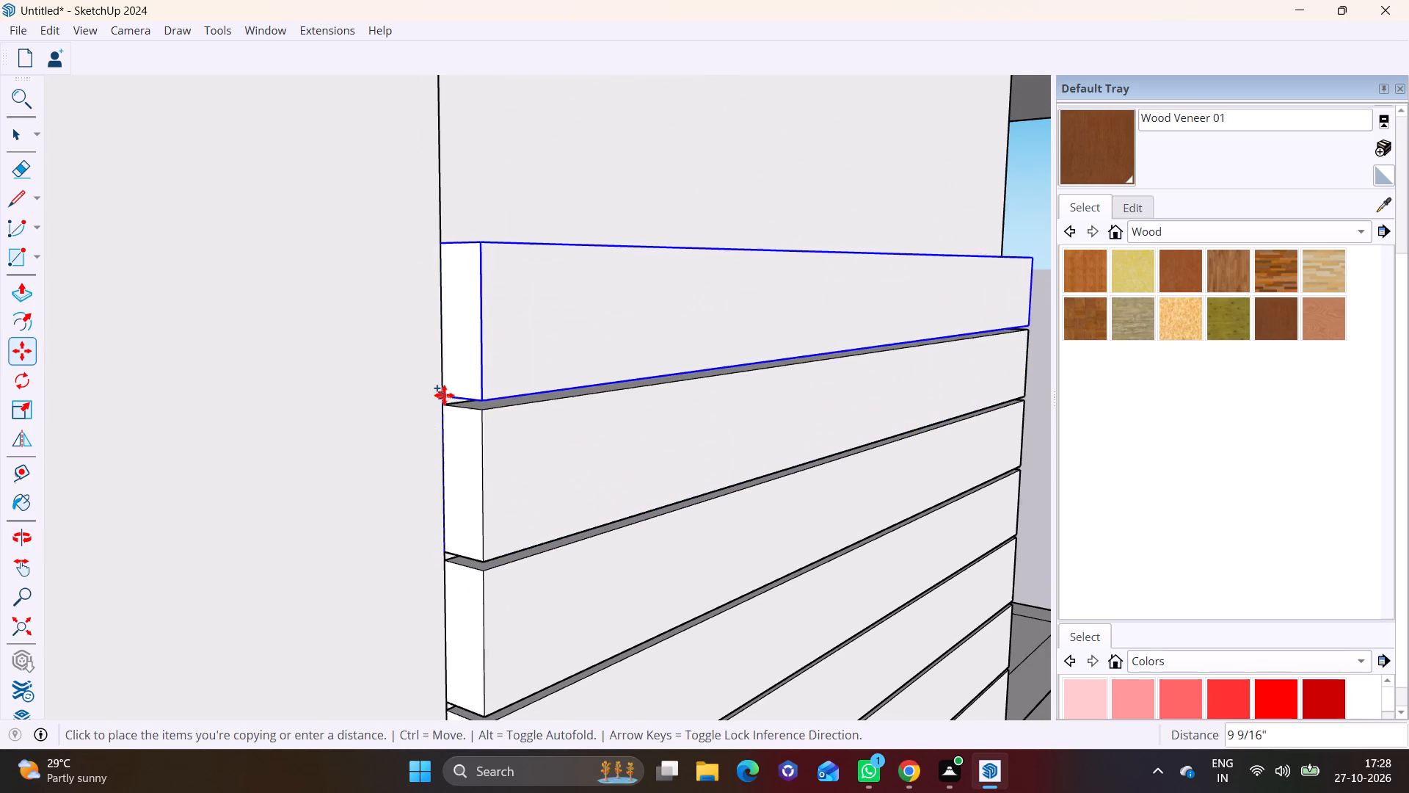
click(444, 397)
click(442, 396)
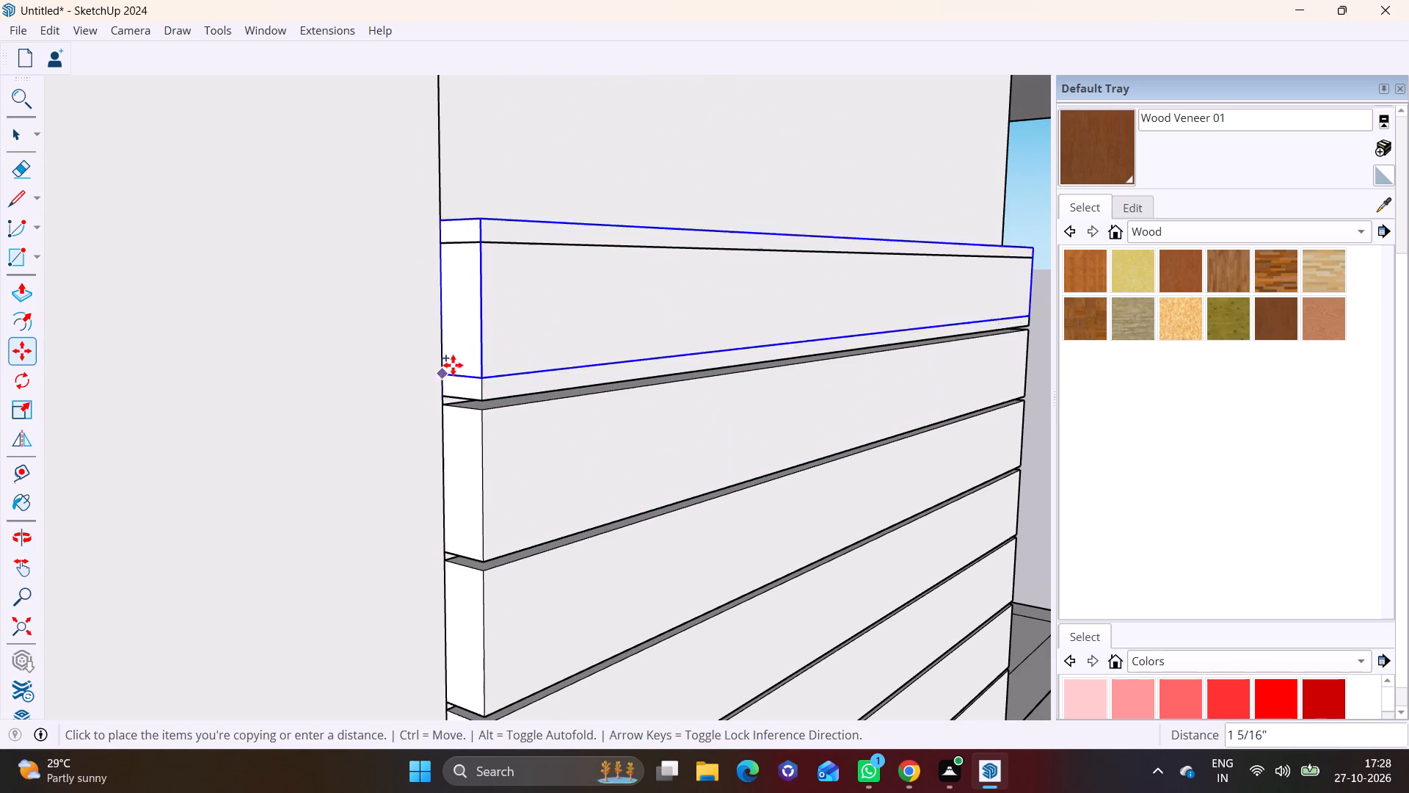
click(450, 236)
shift+middle_drag(478, 305, 476, 536)
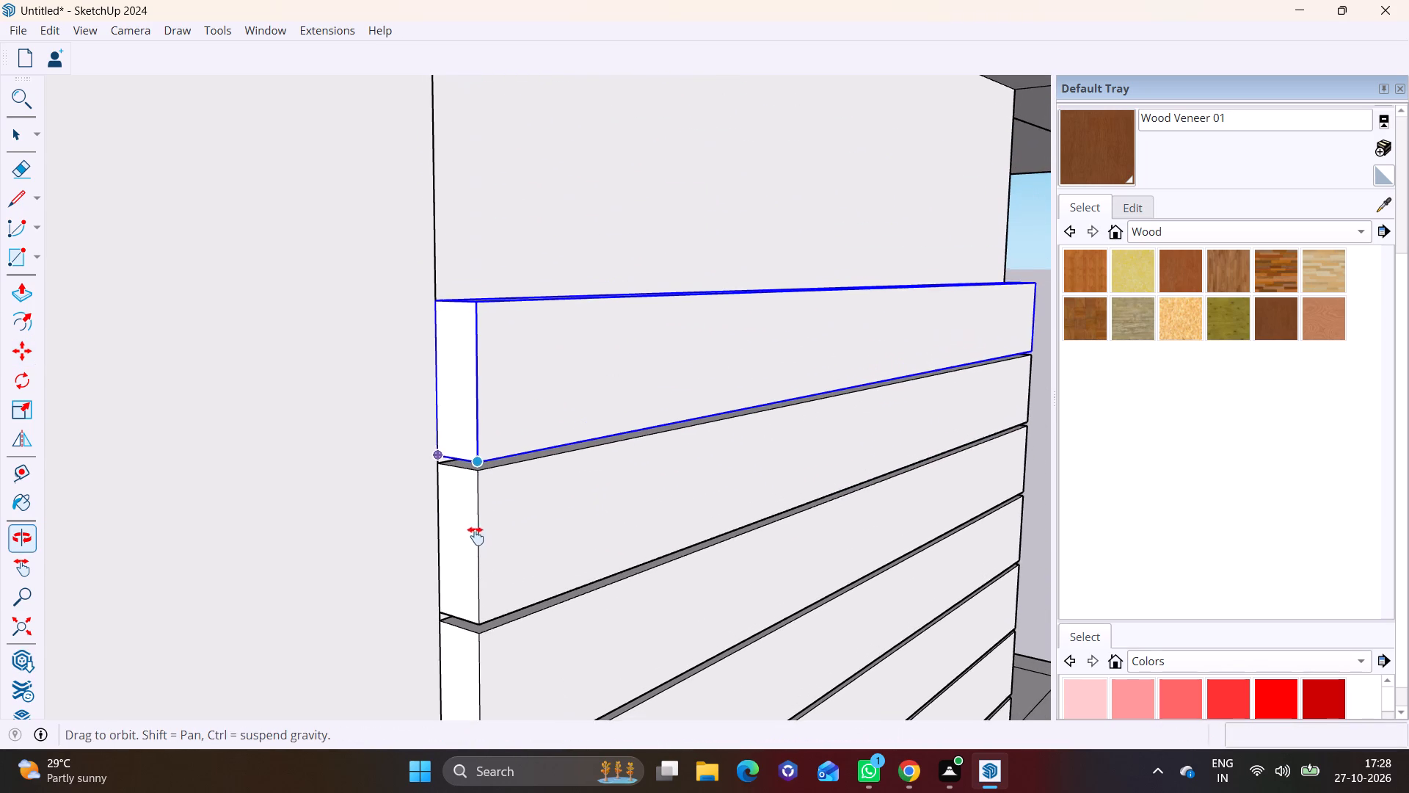
shift+middle_drag(476, 536, 476, 537)
click(440, 457)
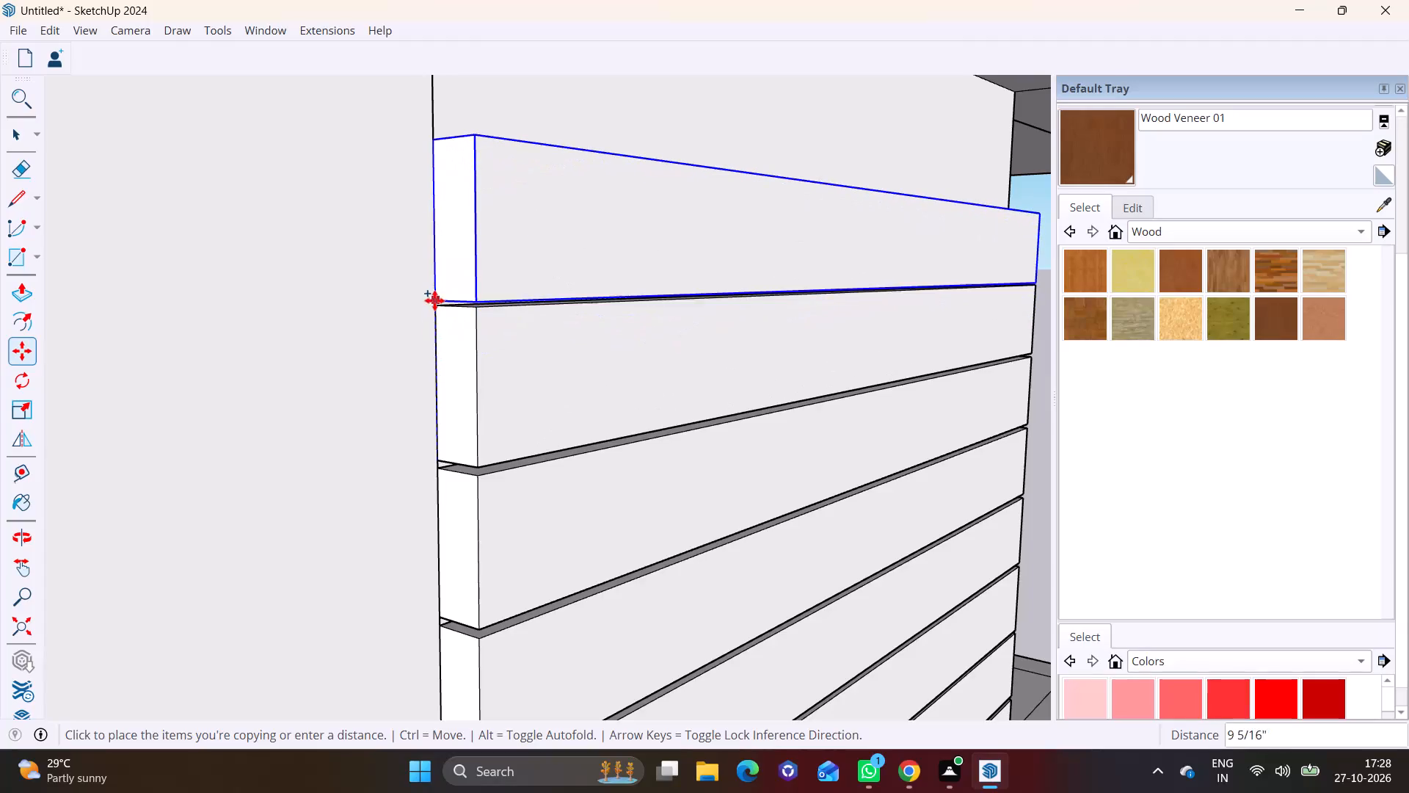
click(434, 298)
Add three last batten copies up to the upper-storey battens behind the beam, two about 9 5/8" apart and the top one about 9 1/16".
shift+middle_drag(469, 530, 467, 770)
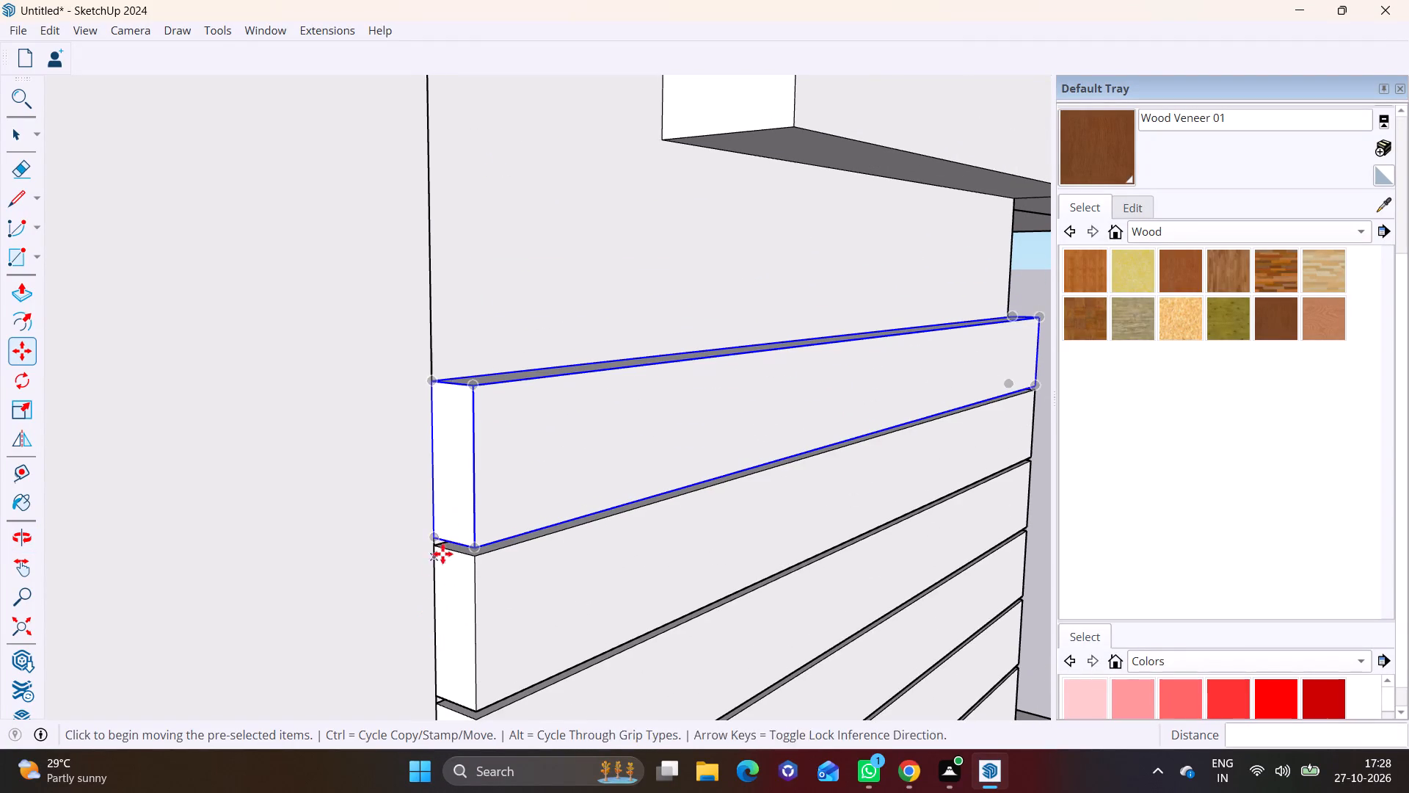
click(438, 537)
click(430, 372)
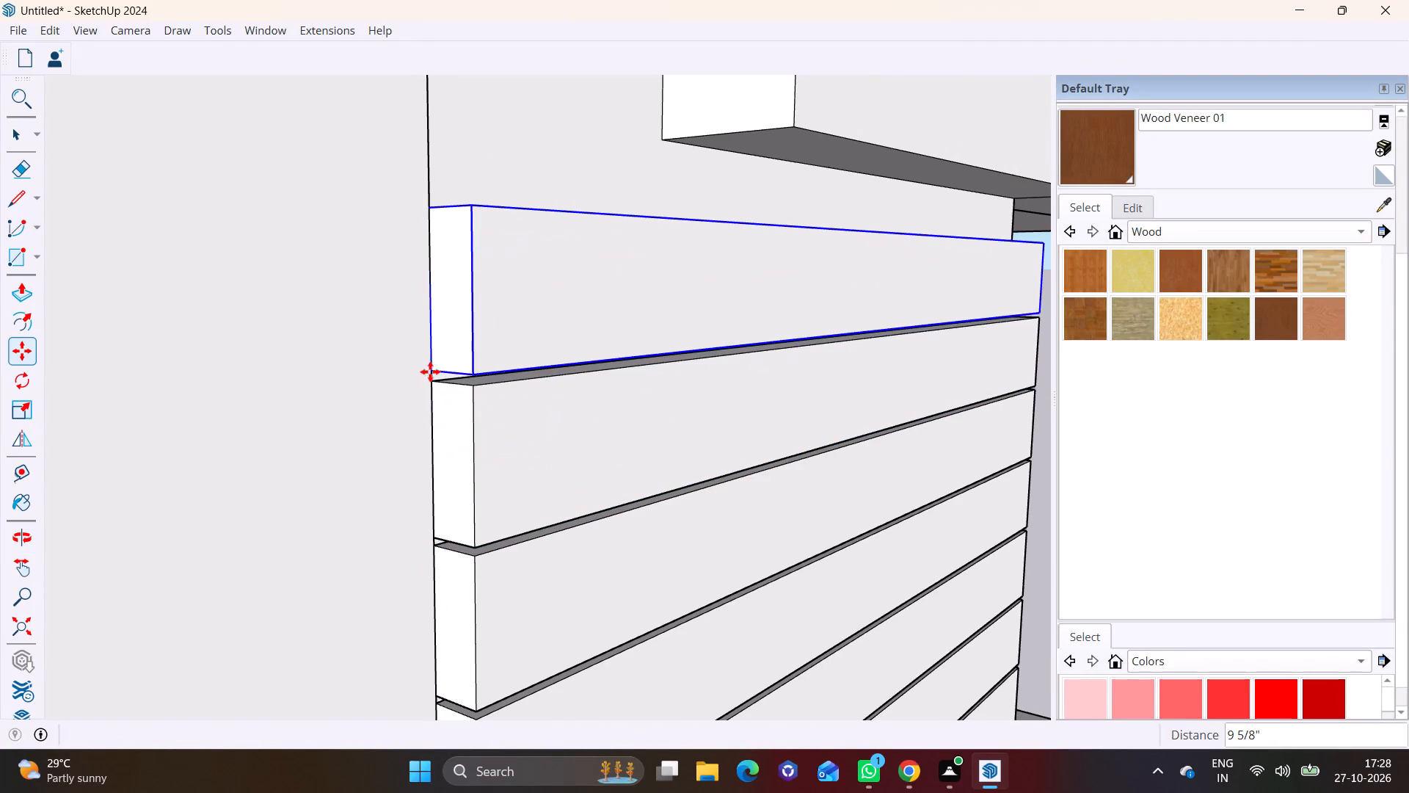
click(430, 372)
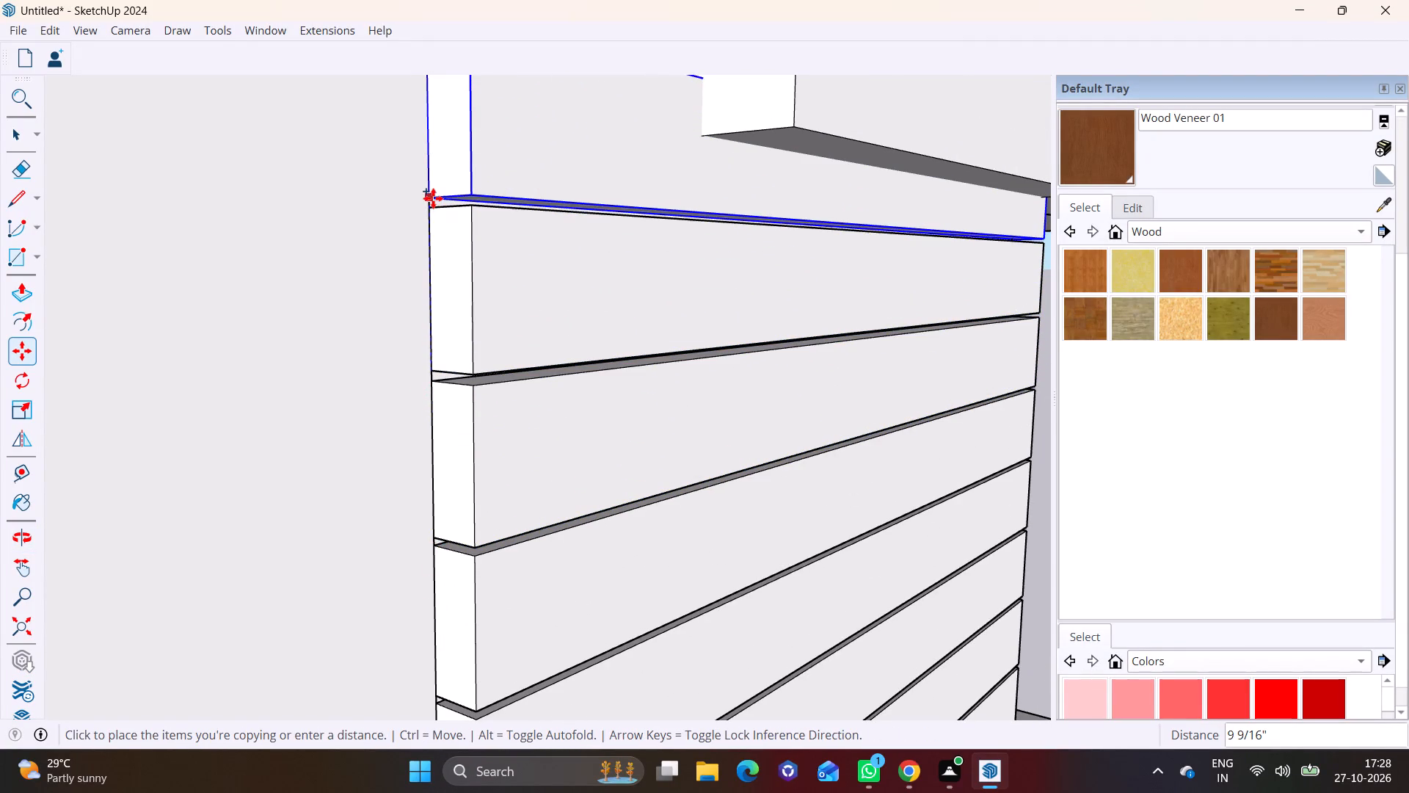
click(433, 198)
scroll(454, 217, down, 2)
shift+middle_drag(466, 231, 373, 587)
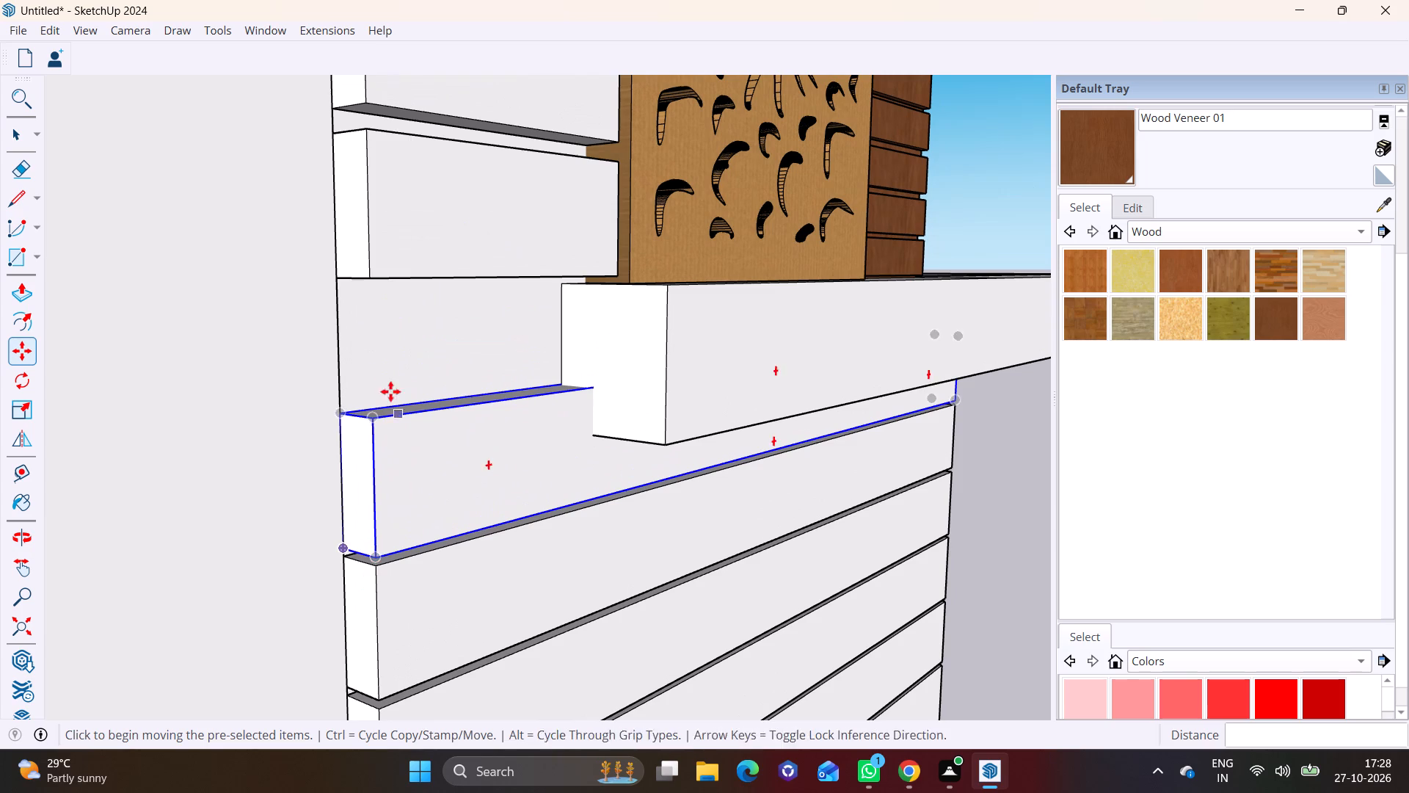
click(350, 545)
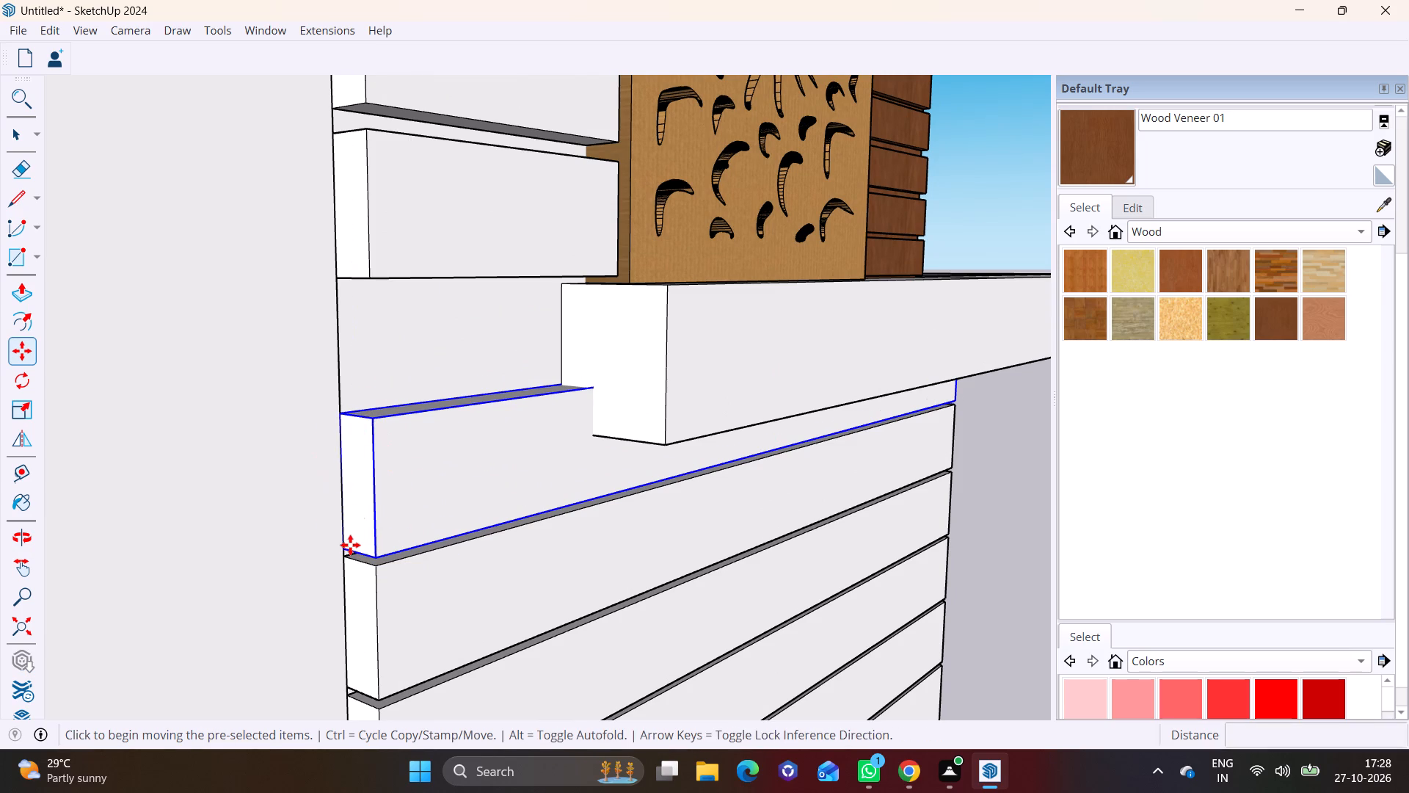
click(339, 414)
key(space)
click(263, 446)
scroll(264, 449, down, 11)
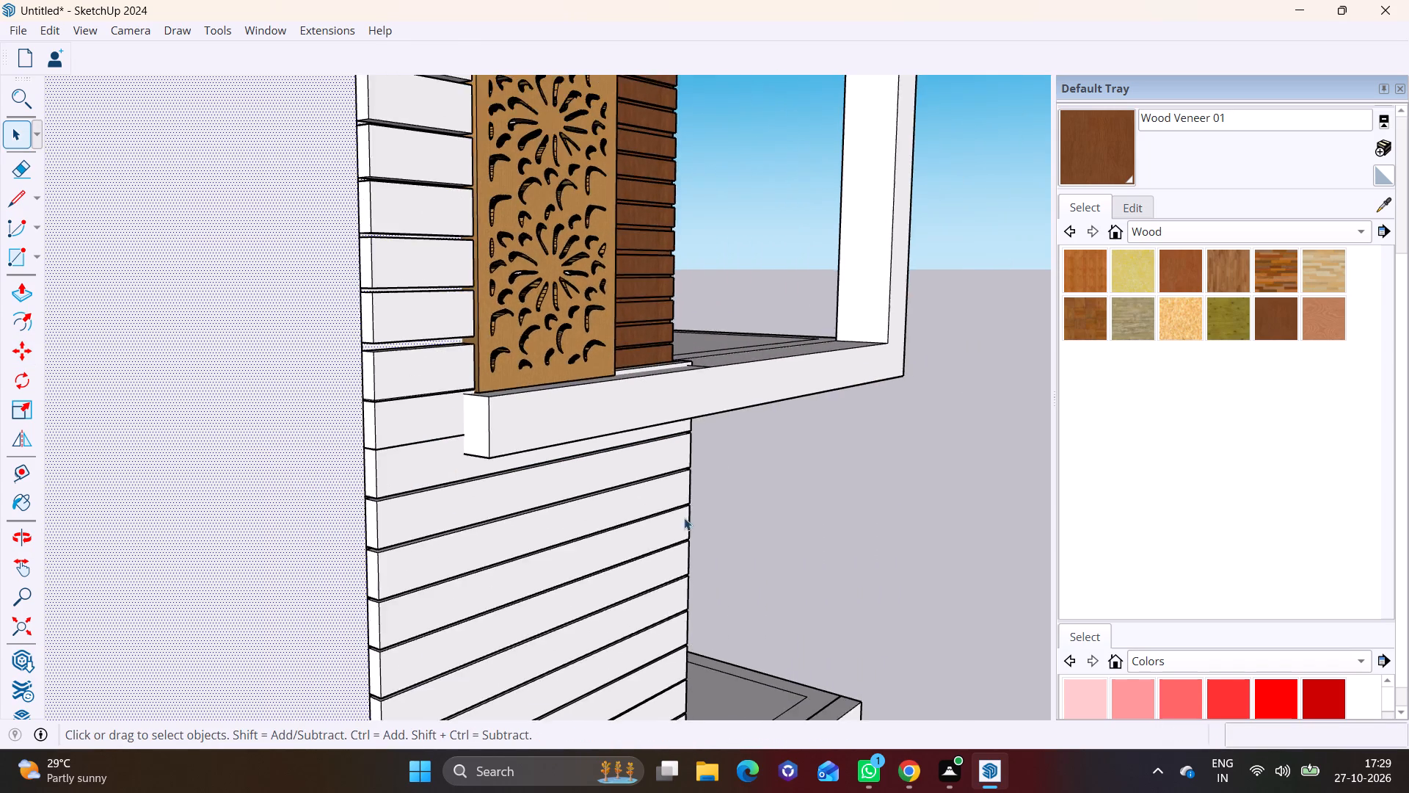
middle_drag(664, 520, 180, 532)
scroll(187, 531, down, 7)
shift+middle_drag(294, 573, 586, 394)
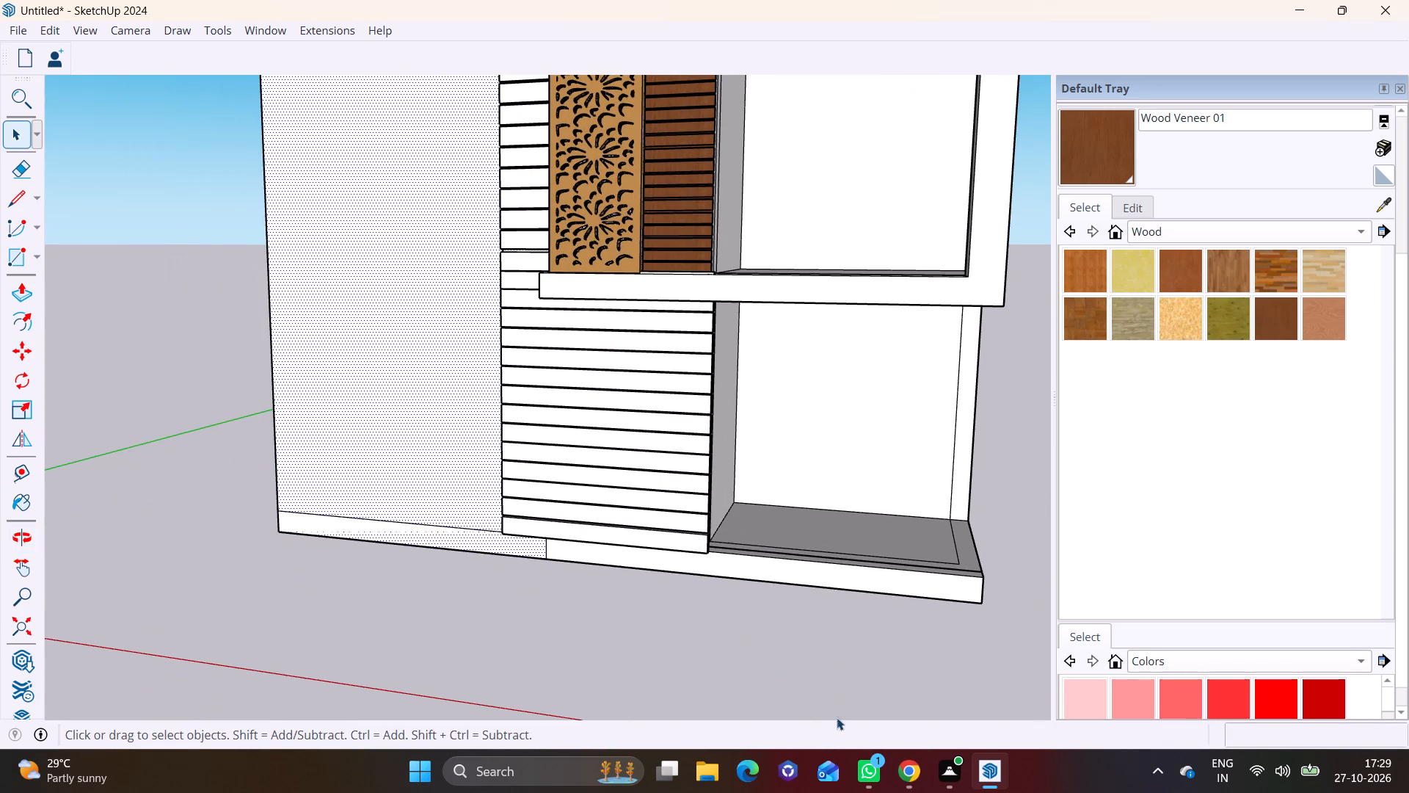
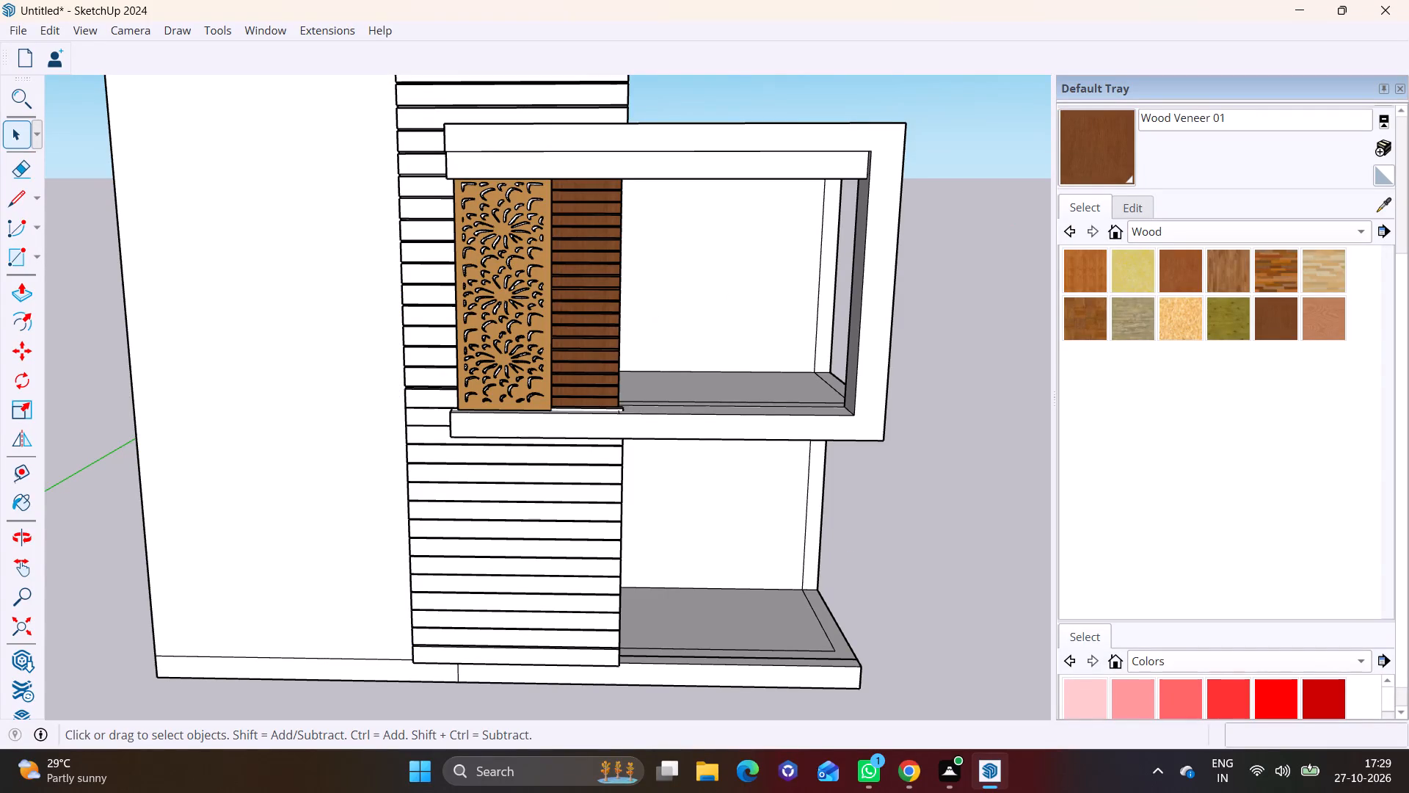
Paint the six uppermost battens, above the upper beam, with the Wood Veneer 01 material.
click(1082, 154)
shift+middle_drag(454, 139, 396, 506)
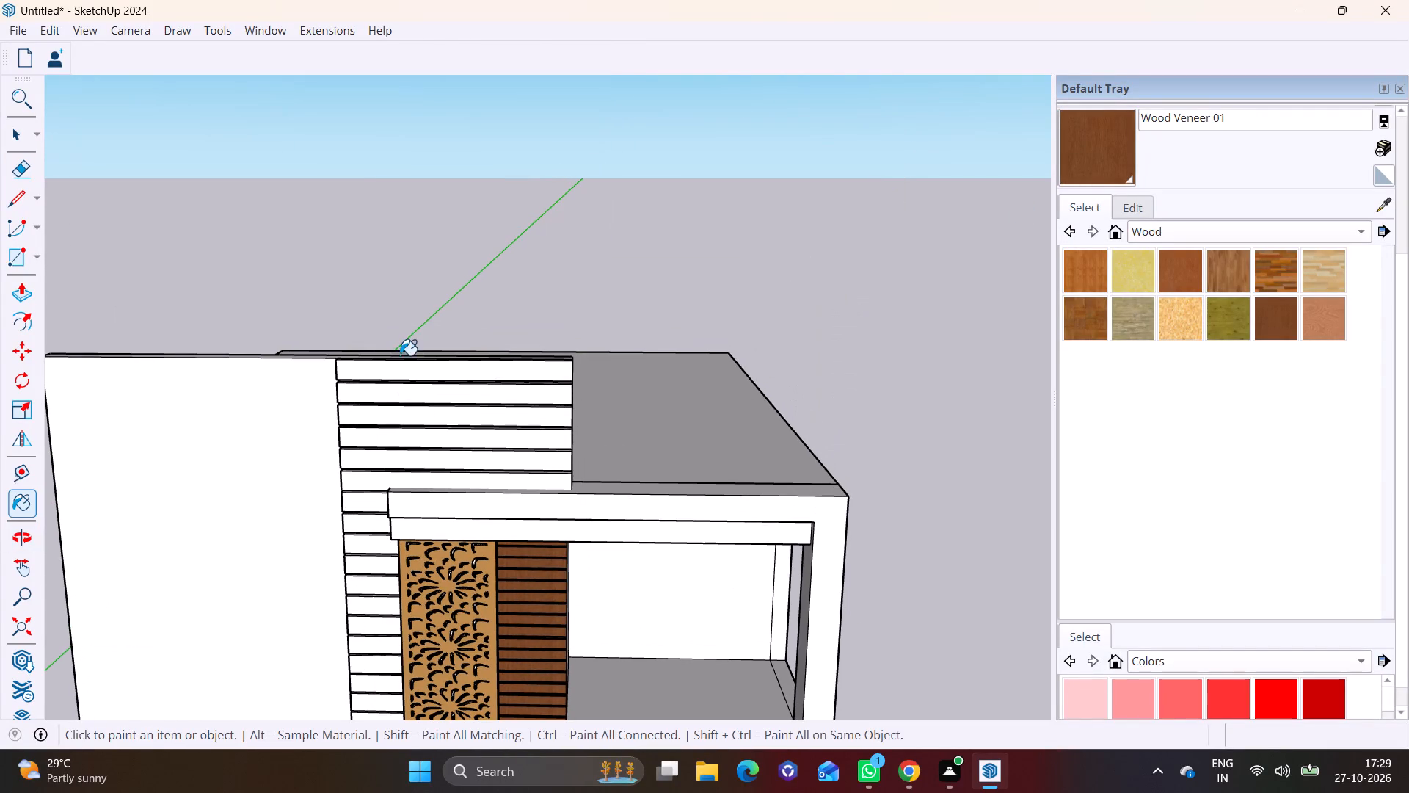
click(400, 361)
click(389, 396)
click(389, 416)
click(379, 432)
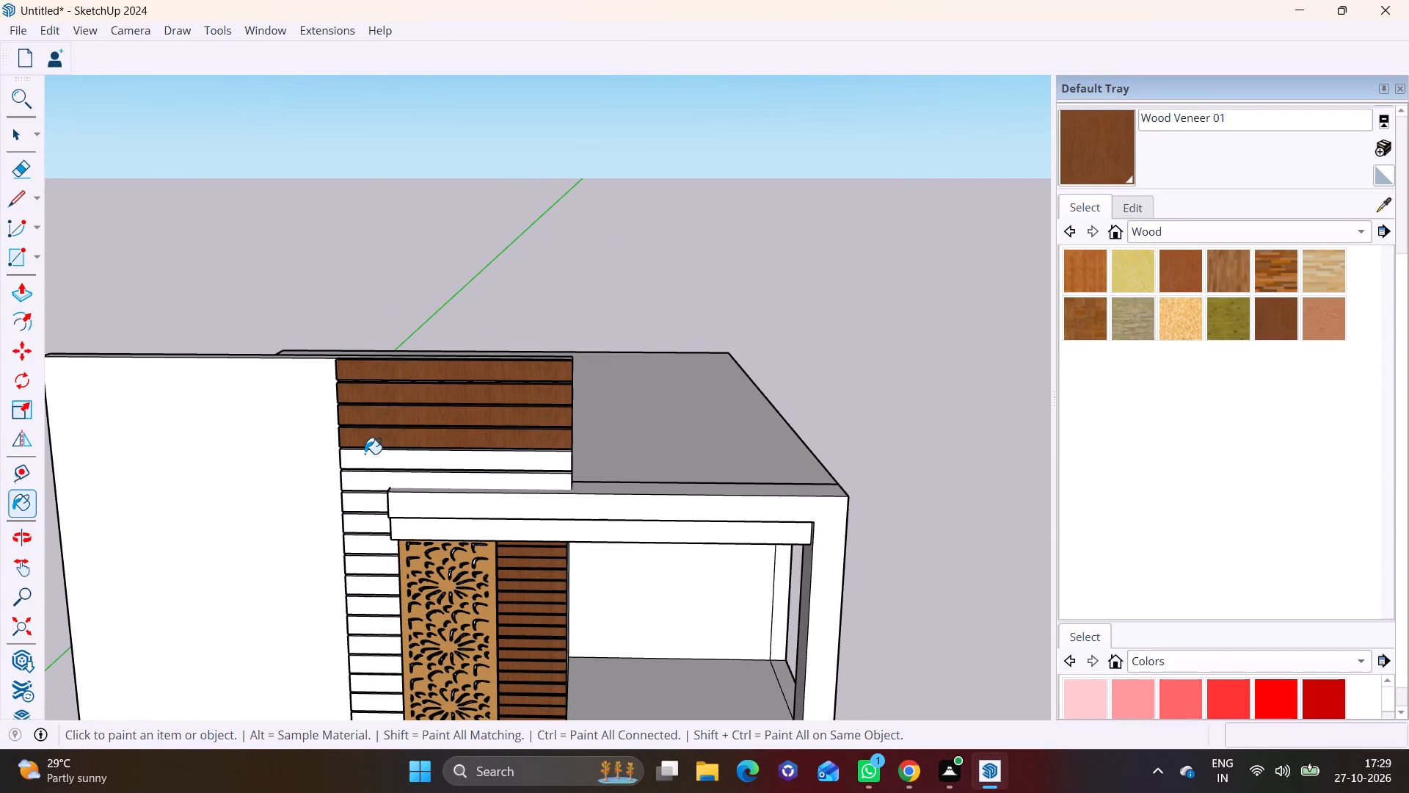
click(365, 454)
click(359, 475)
Paint the seven battens below those with Wood Veneer 01, working down beside the upper beam and CNC-cut panel.
shift+middle_drag(378, 515, 454, 286)
click(434, 279)
click(429, 299)
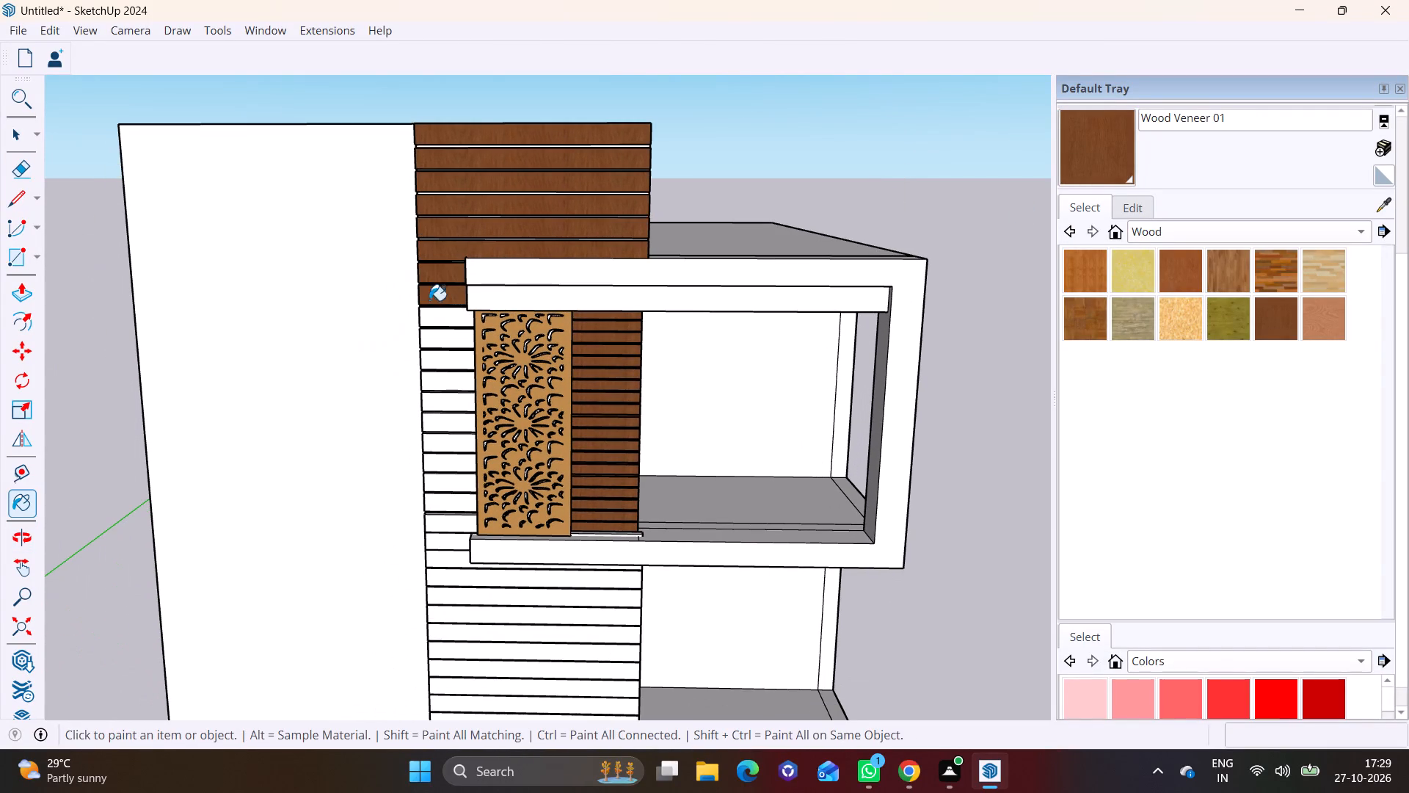
click(434, 318)
click(443, 344)
click(451, 363)
click(454, 385)
click(458, 406)
Paint the battens beside the lower half of the CNC-cut panel and just beneath the lower beam with Wood Veneer 01.
shift+middle_drag(472, 416, 509, 211)
click(499, 220)
click(478, 245)
click(483, 264)
click(484, 284)
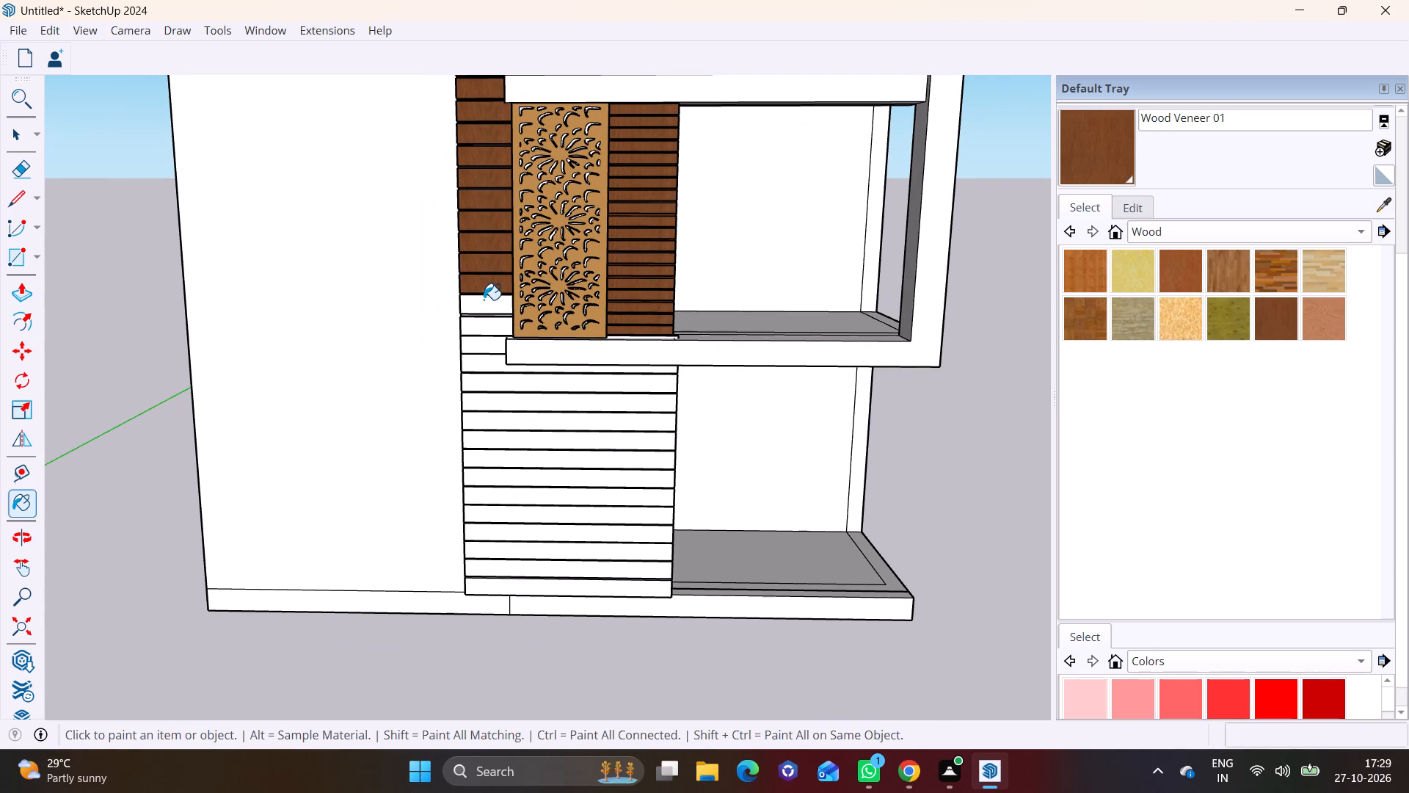
click(484, 300)
click(480, 320)
click(478, 337)
click(478, 369)
click(478, 383)
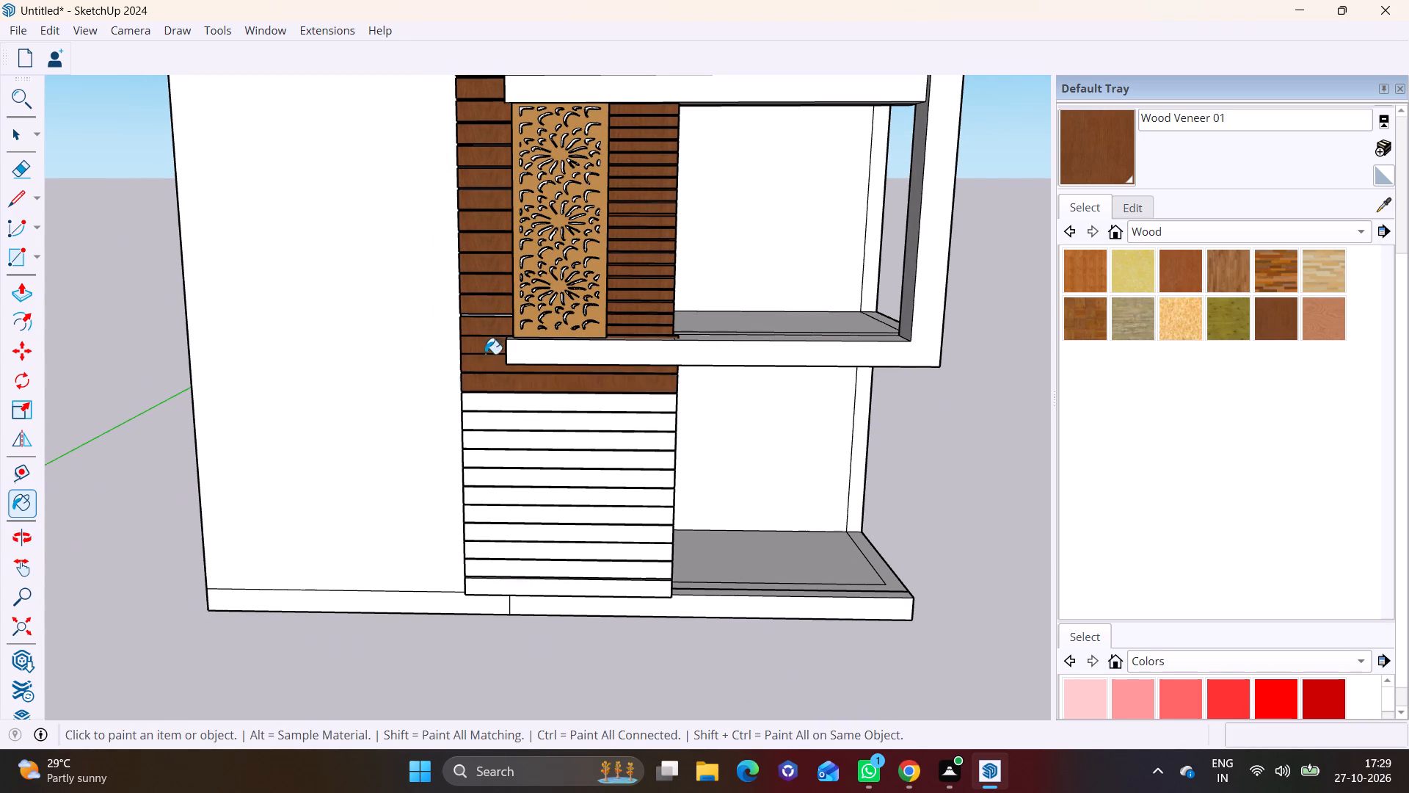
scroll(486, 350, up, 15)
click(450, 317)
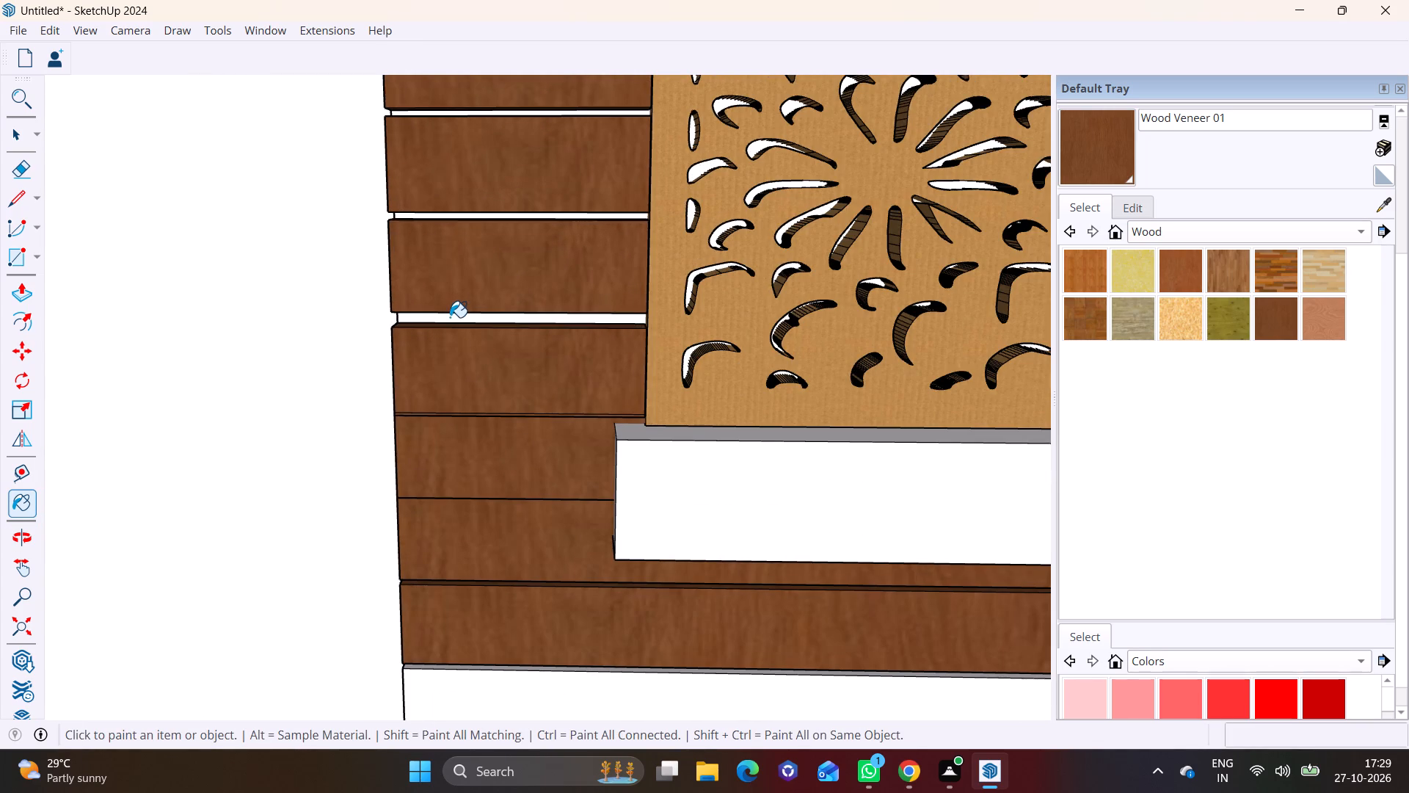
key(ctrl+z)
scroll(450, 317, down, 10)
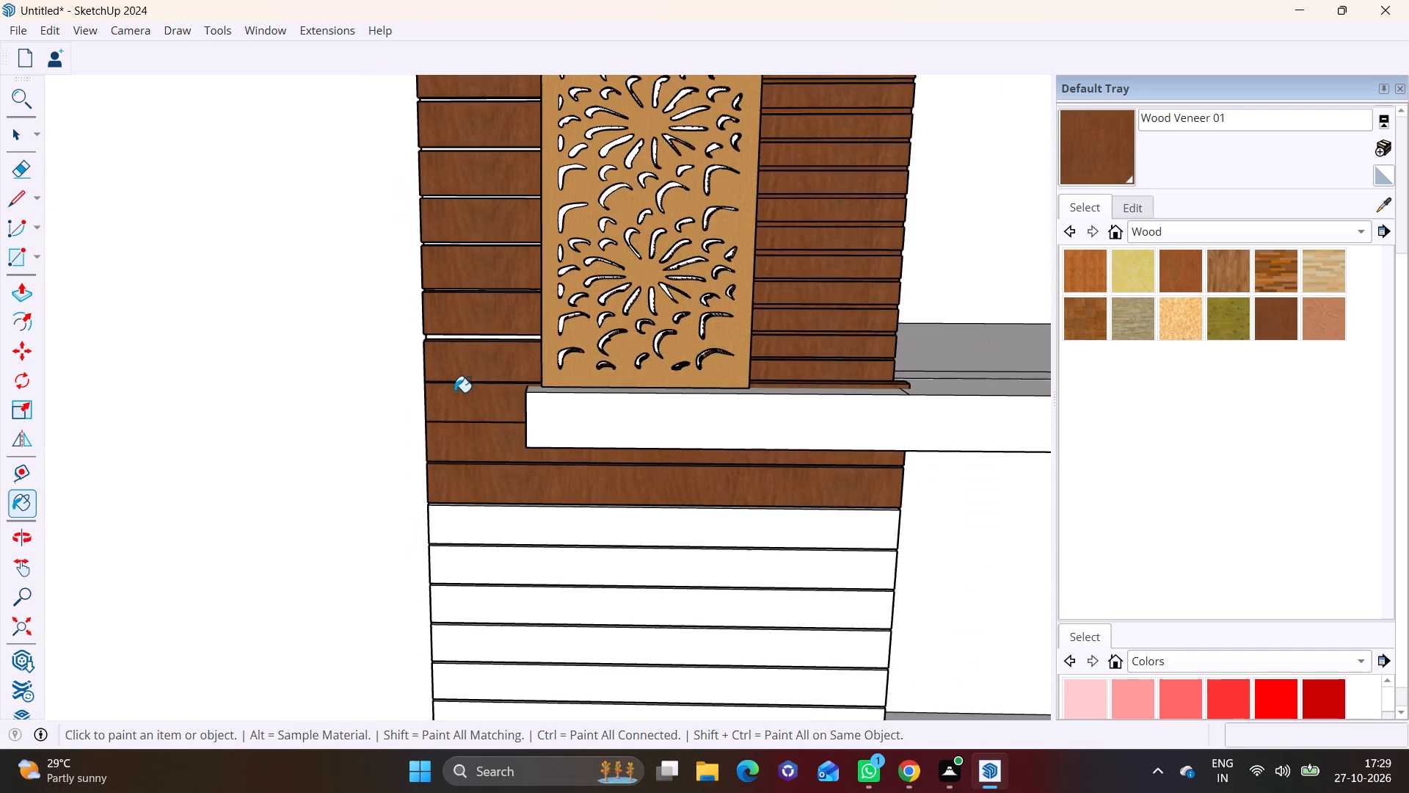
Paint the remaining ground-floor battens down to the plinth with Wood Veneer 01.
scroll(454, 392, down, 7)
shift+middle_drag(448, 423, 494, 201)
click(490, 241)
click(506, 263)
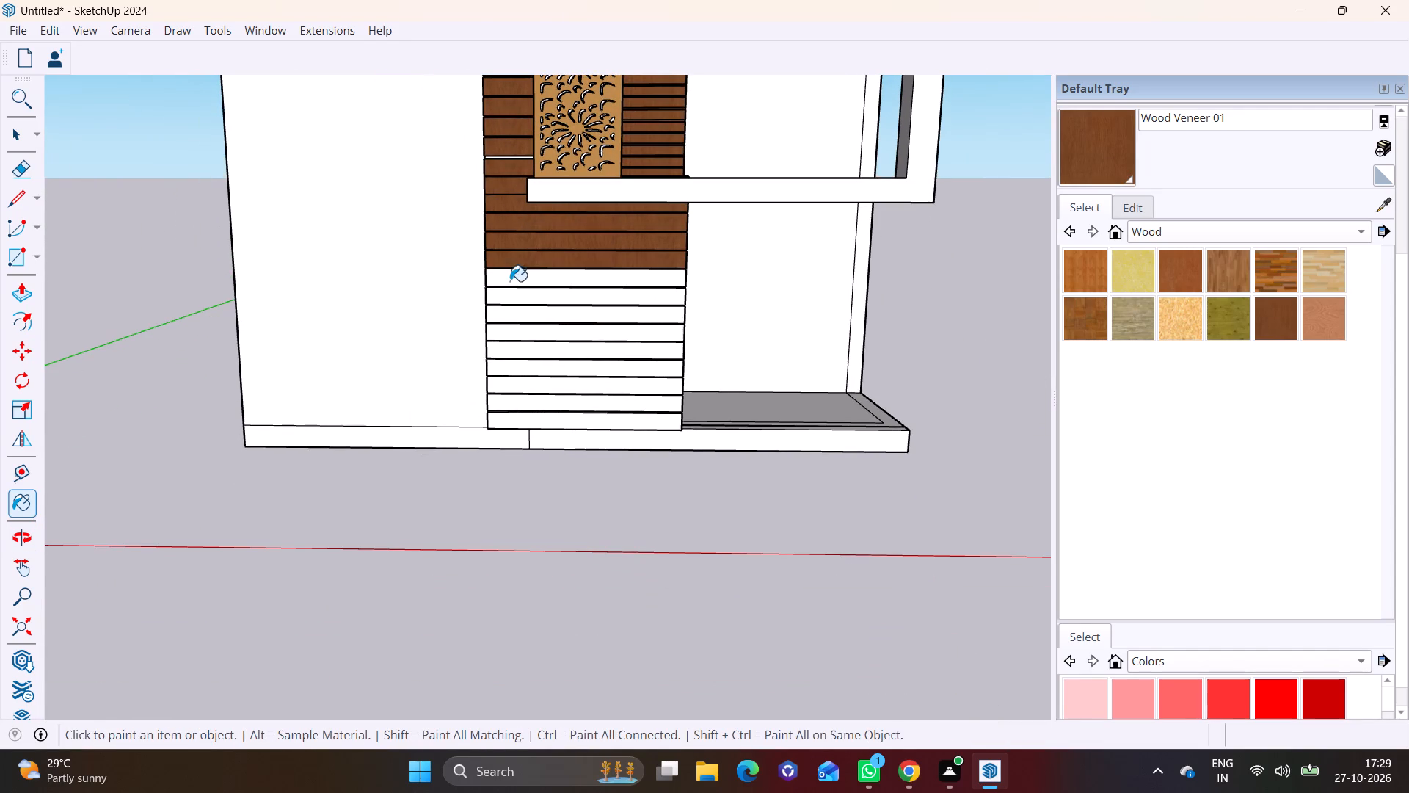
click(510, 283)
click(510, 297)
click(510, 325)
click(513, 318)
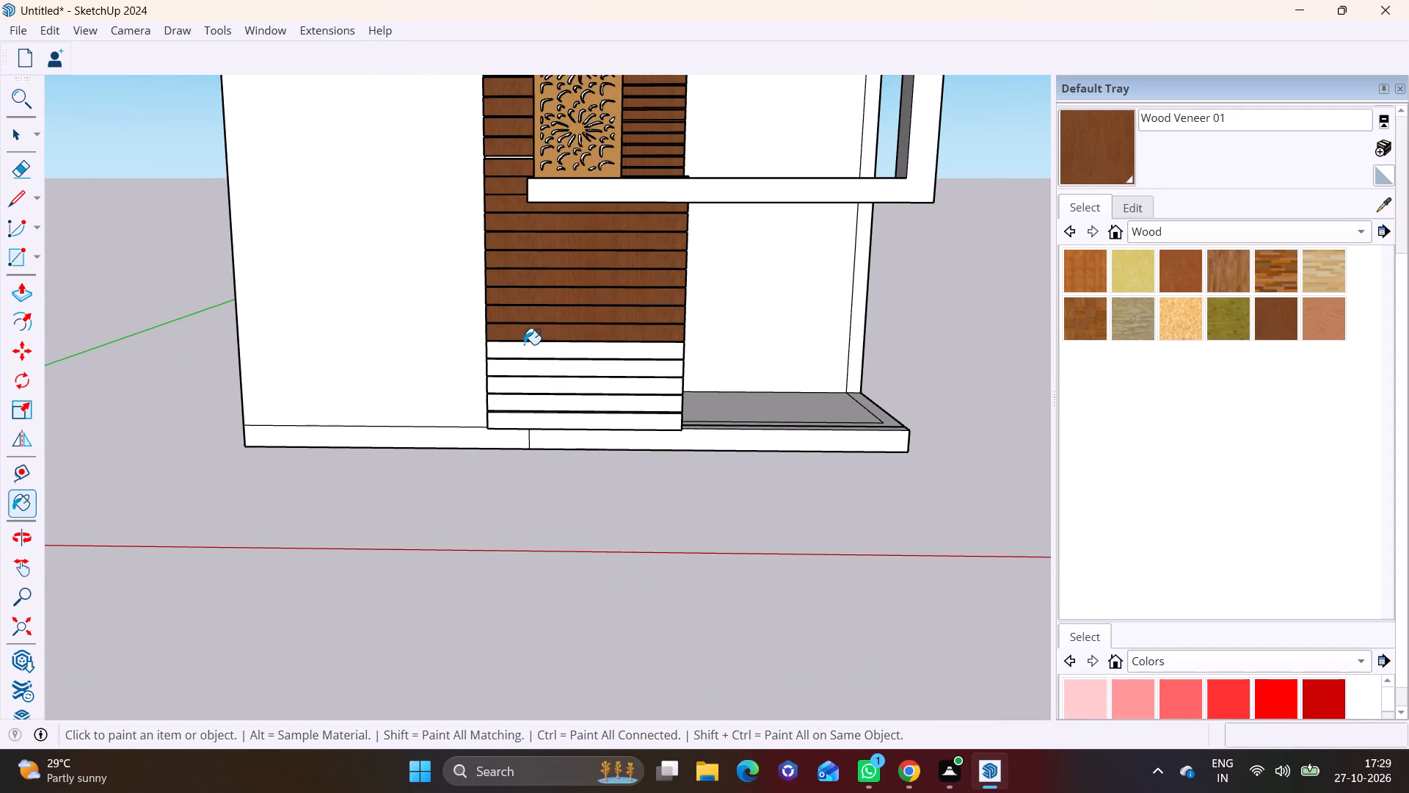
click(524, 347)
scroll(524, 352, up, 7)
click(520, 377)
click(518, 410)
click(518, 435)
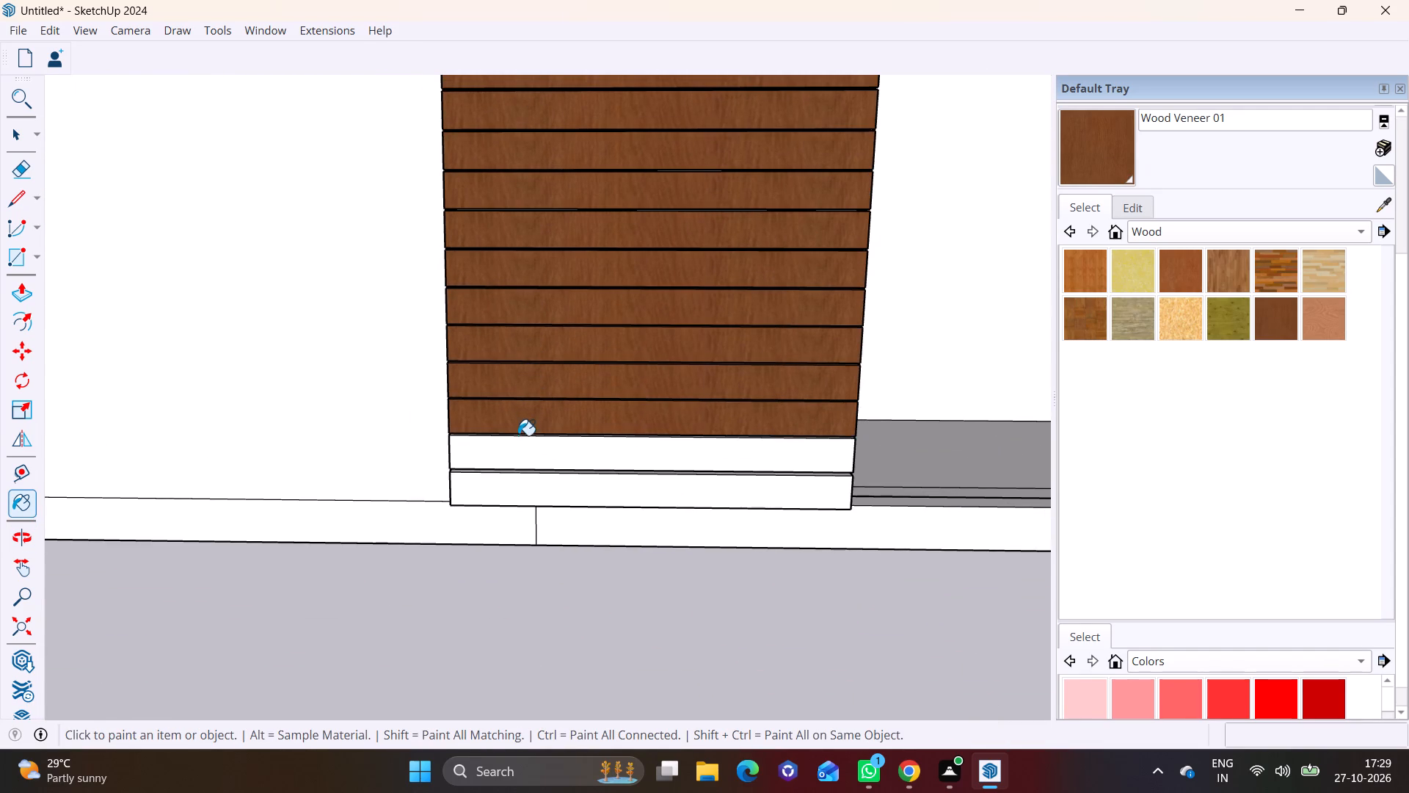
click(516, 488)
scroll(514, 509, down, 9)
key(space)
click(477, 591)
Examine the whole front elevation with its wood-painted cladding from several angles.
scroll(475, 572, down, 4)
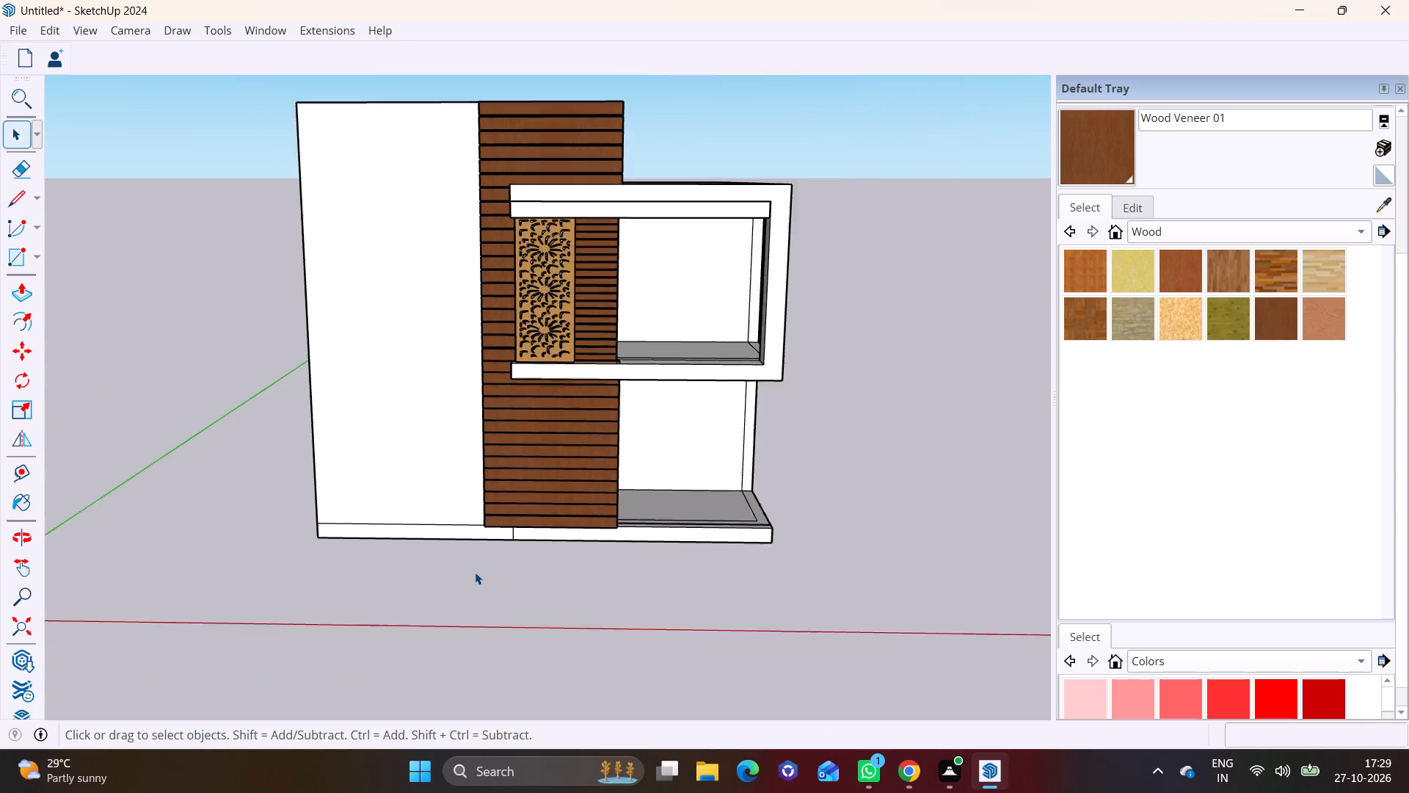
scroll(480, 564, down, 1)
middle_drag(470, 521, 514, 419)
shift+middle_drag(553, 323, 528, 416)
scroll(534, 339, down, 2)
shift+middle_drag(528, 341, 437, 419)
scroll(448, 360, up, 5)
shift+middle_drag(444, 377, 531, 341)
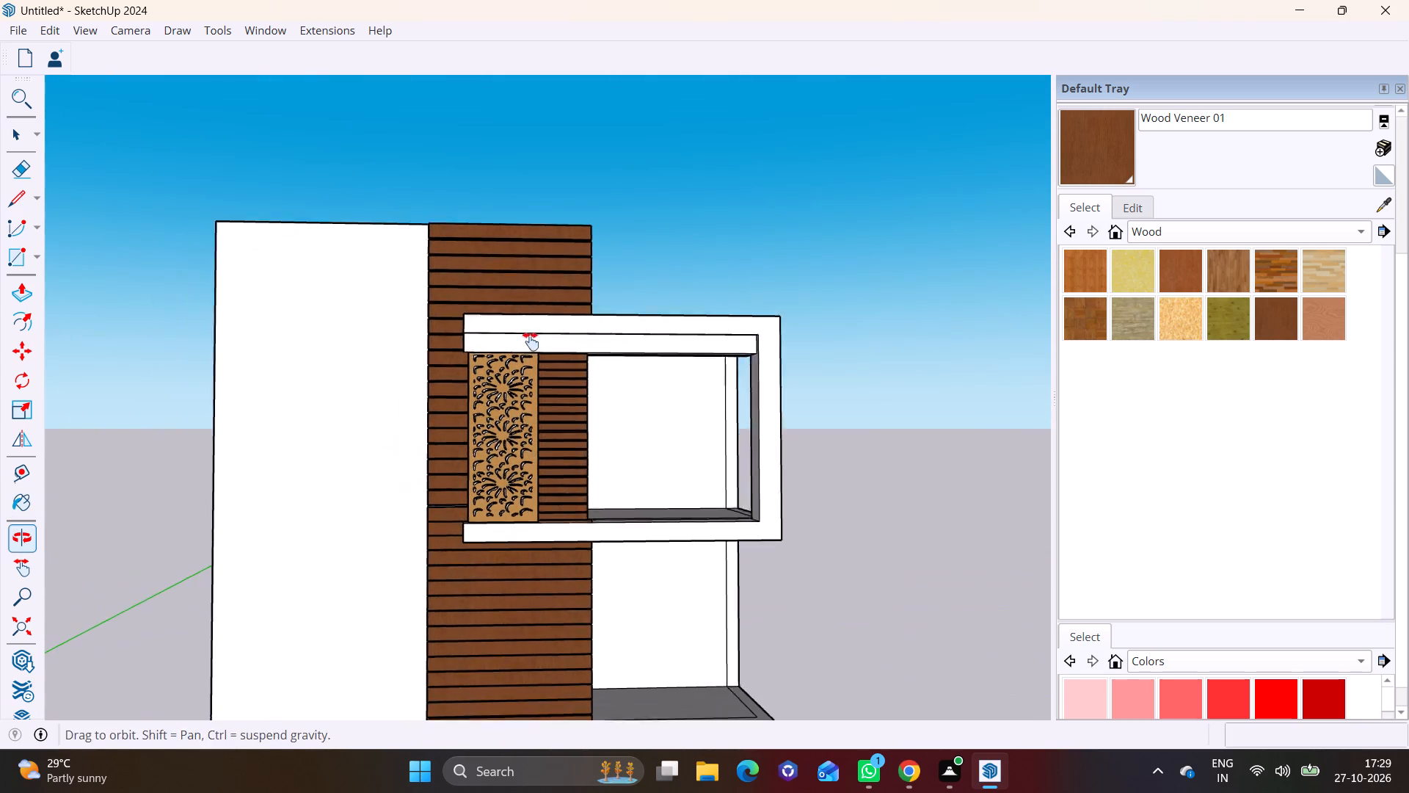
shift+middle_drag(531, 341, 591, 309)
middle_drag(564, 344, 540, 384)
Import the picture jai ganesh as an image and place it small on the open ground beside the house.
click(10, 31)
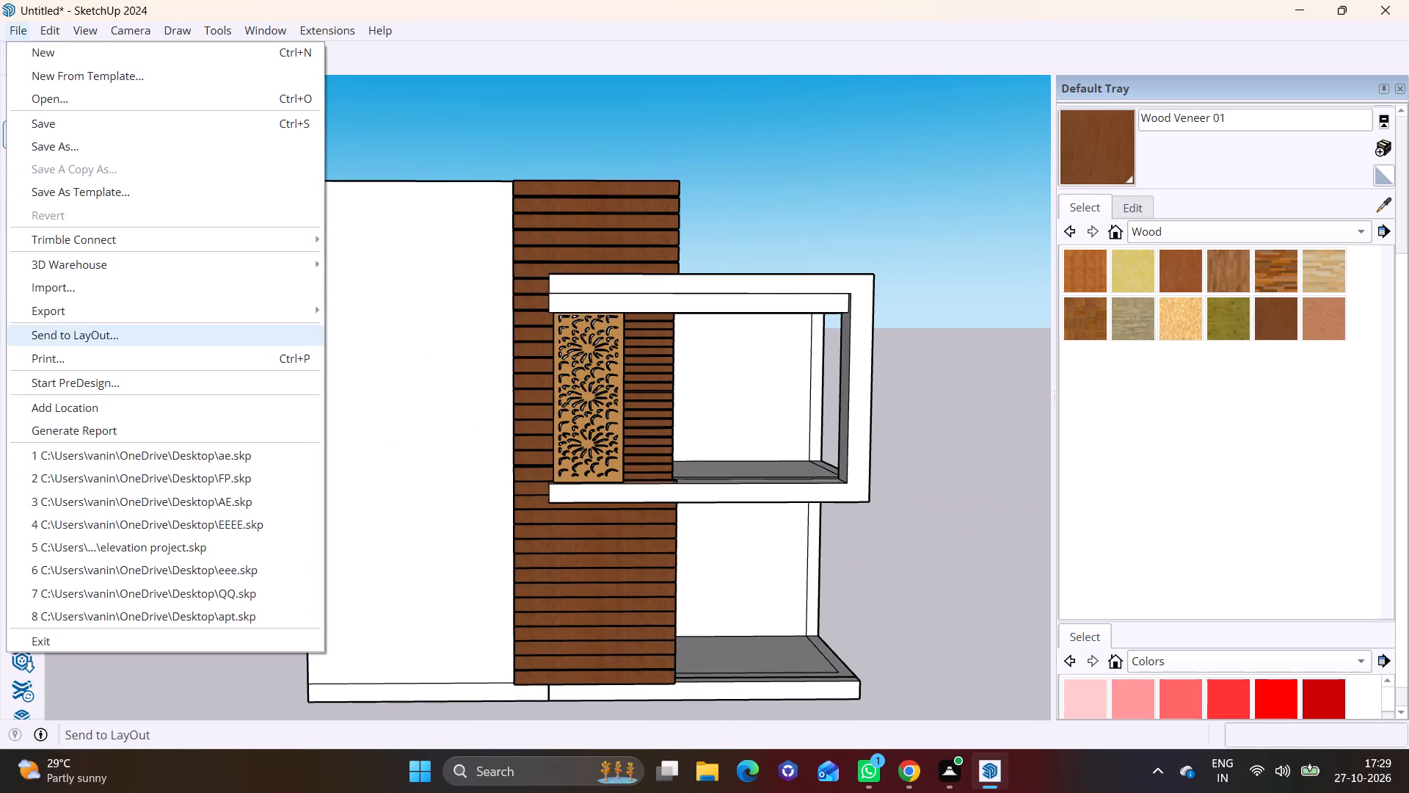
click(76, 286)
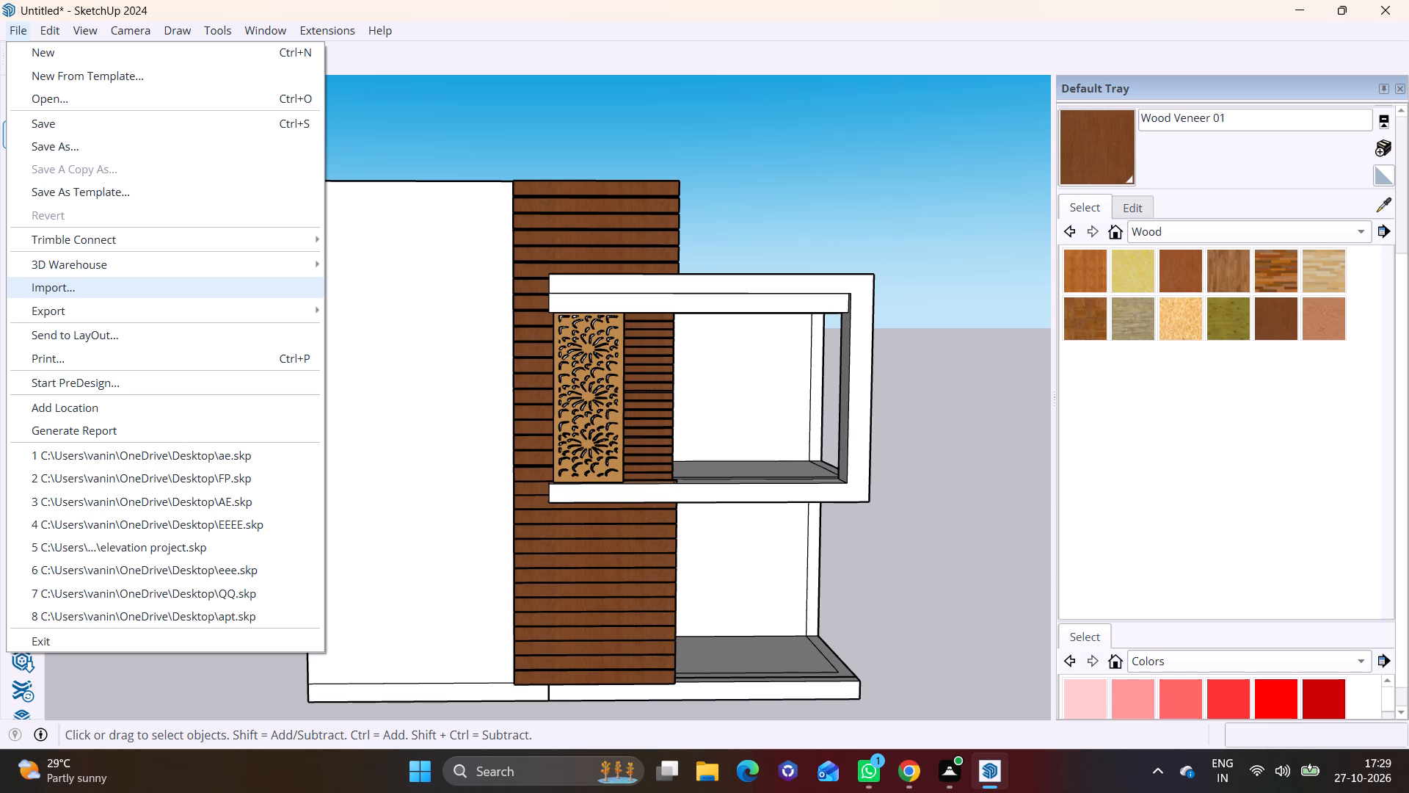
click(14, 32)
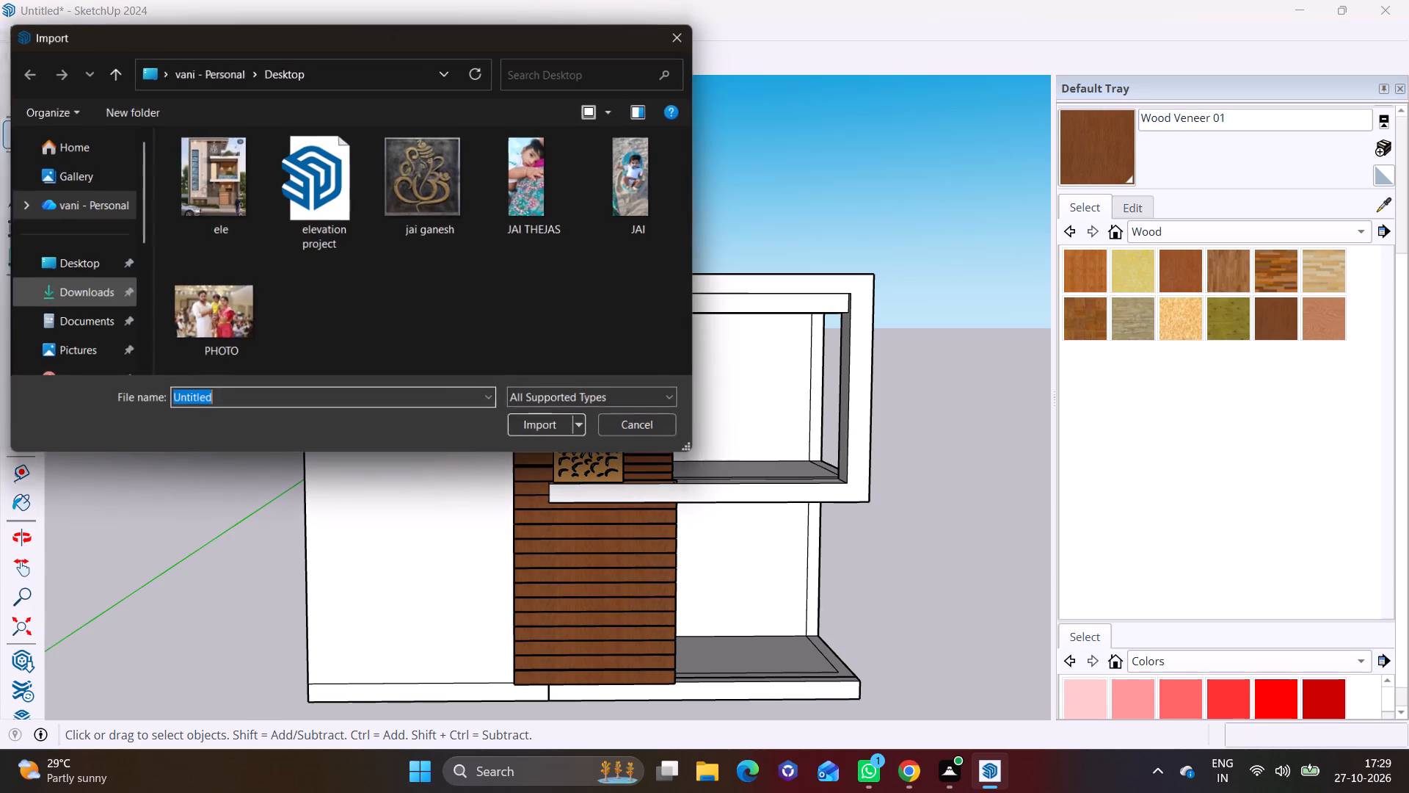
click(398, 196)
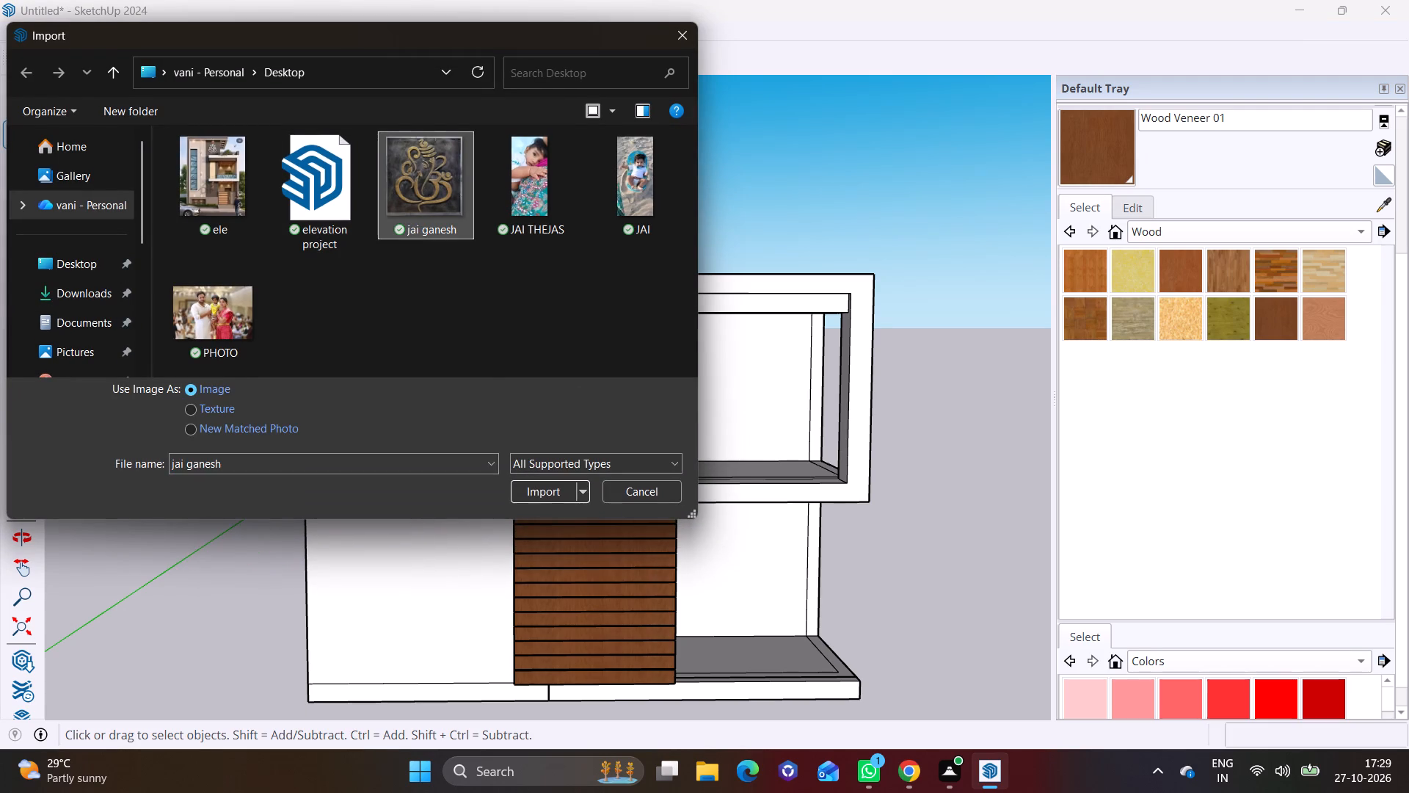
click(535, 492)
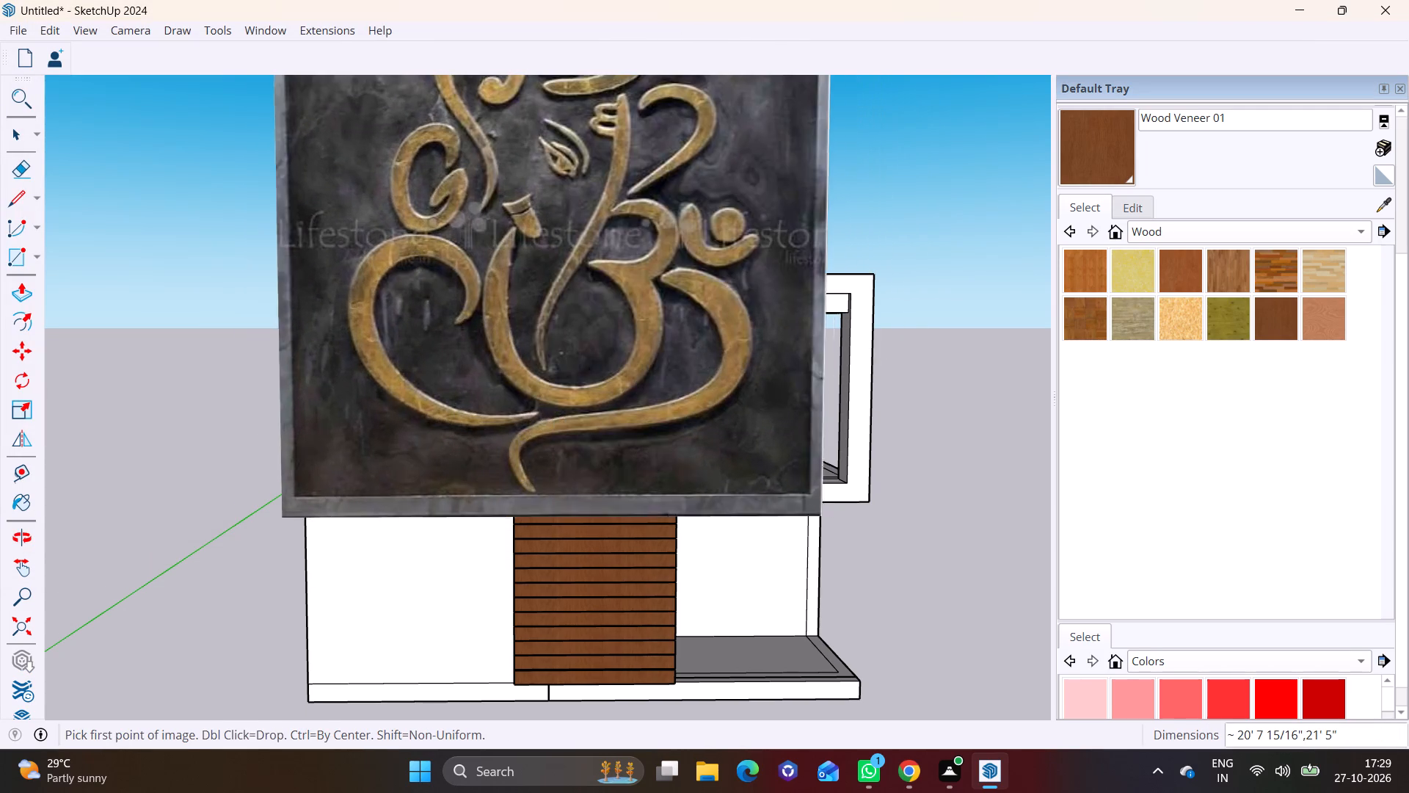
click(167, 573)
click(62, 539)
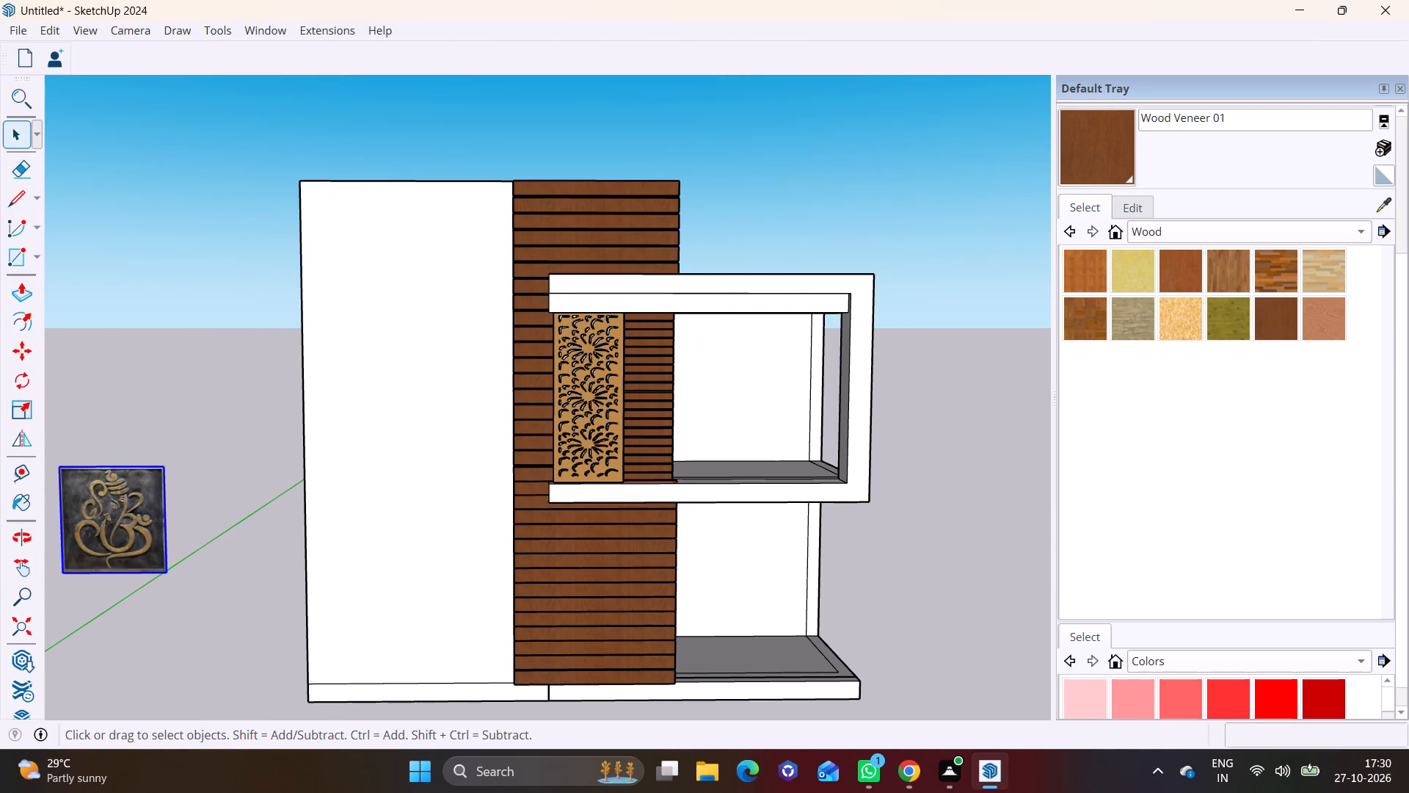
Scale the Ganesh image down uniformly from its corner to a little over half its size.
click(27, 416)
click(64, 466)
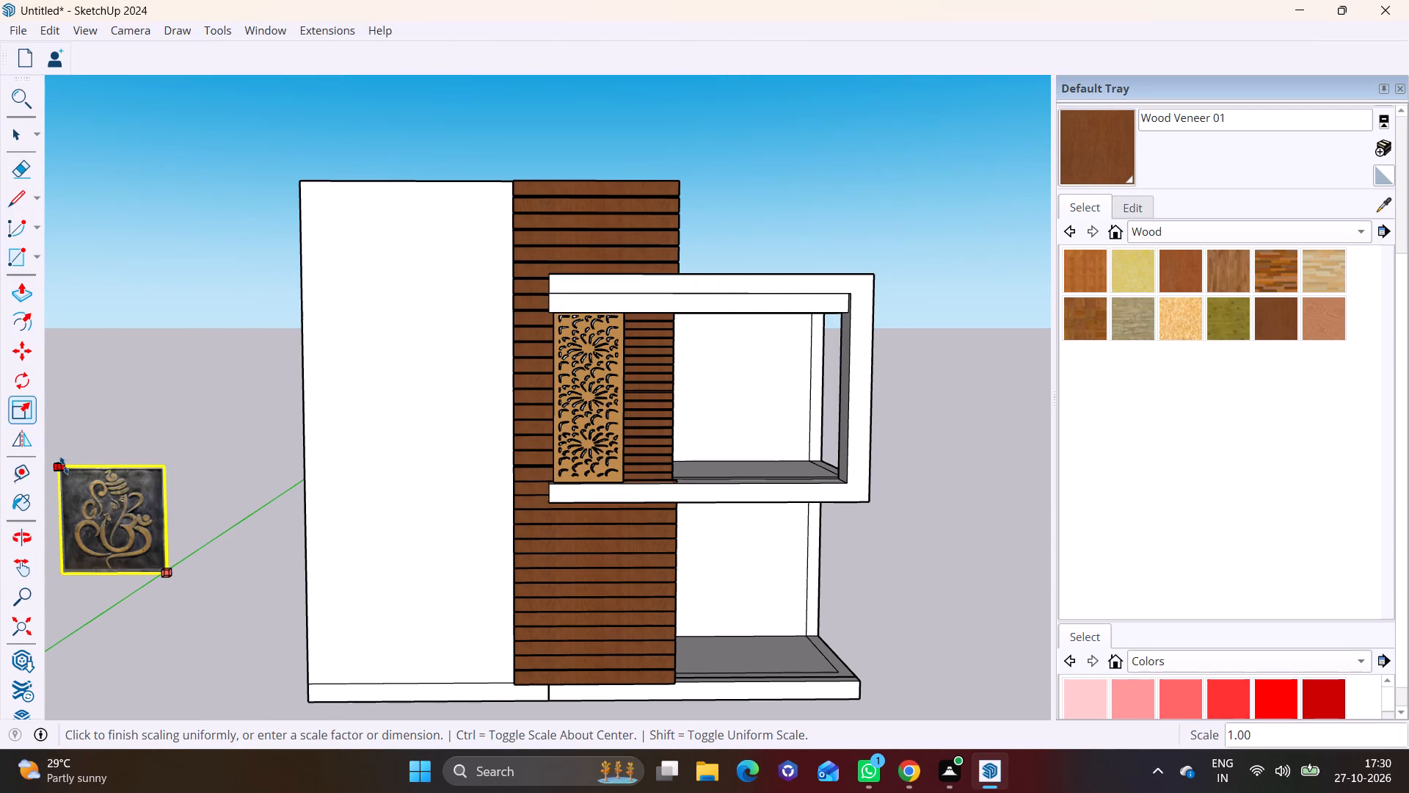
click(118, 504)
Move the Ganesh image onto the wood battens above the upper beam.
click(21, 349)
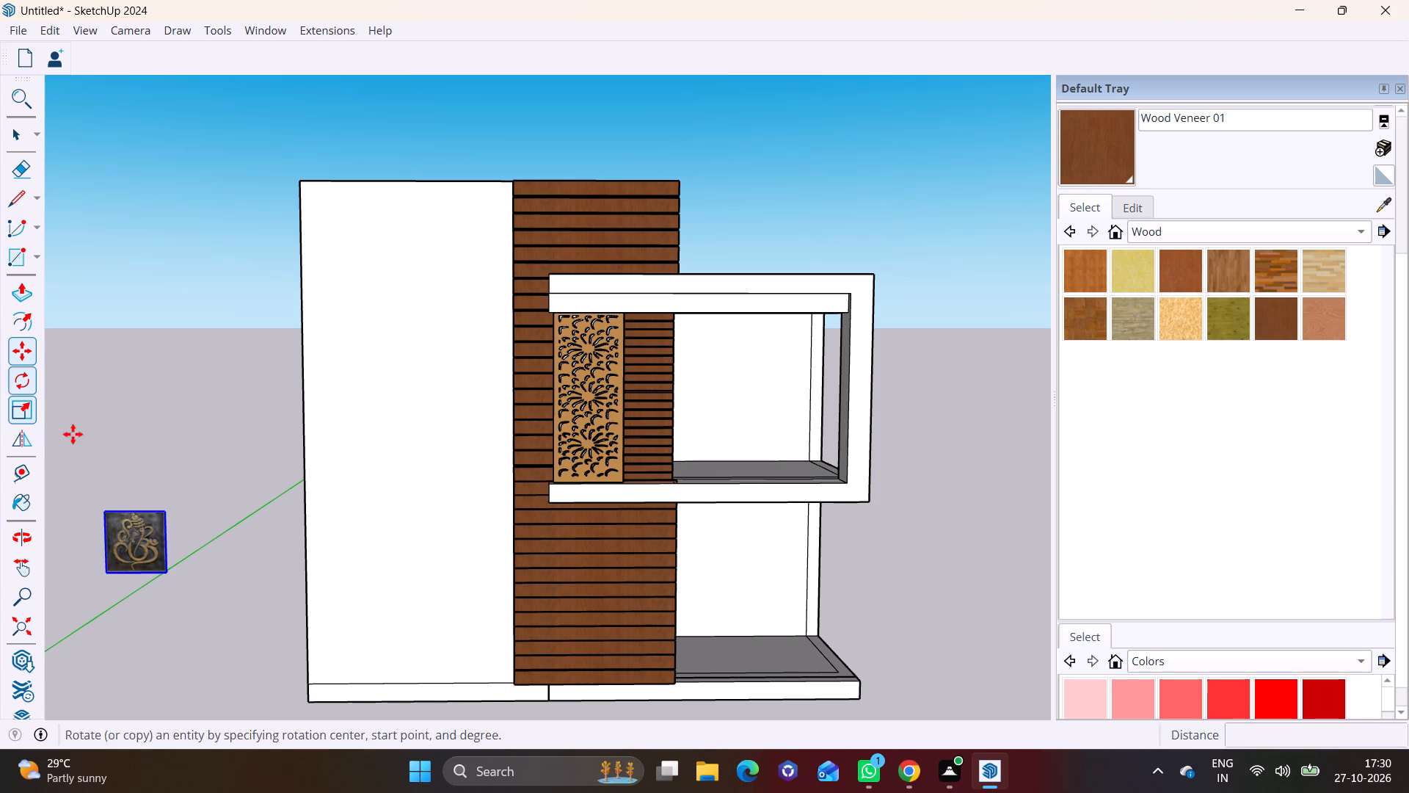
click(156, 513)
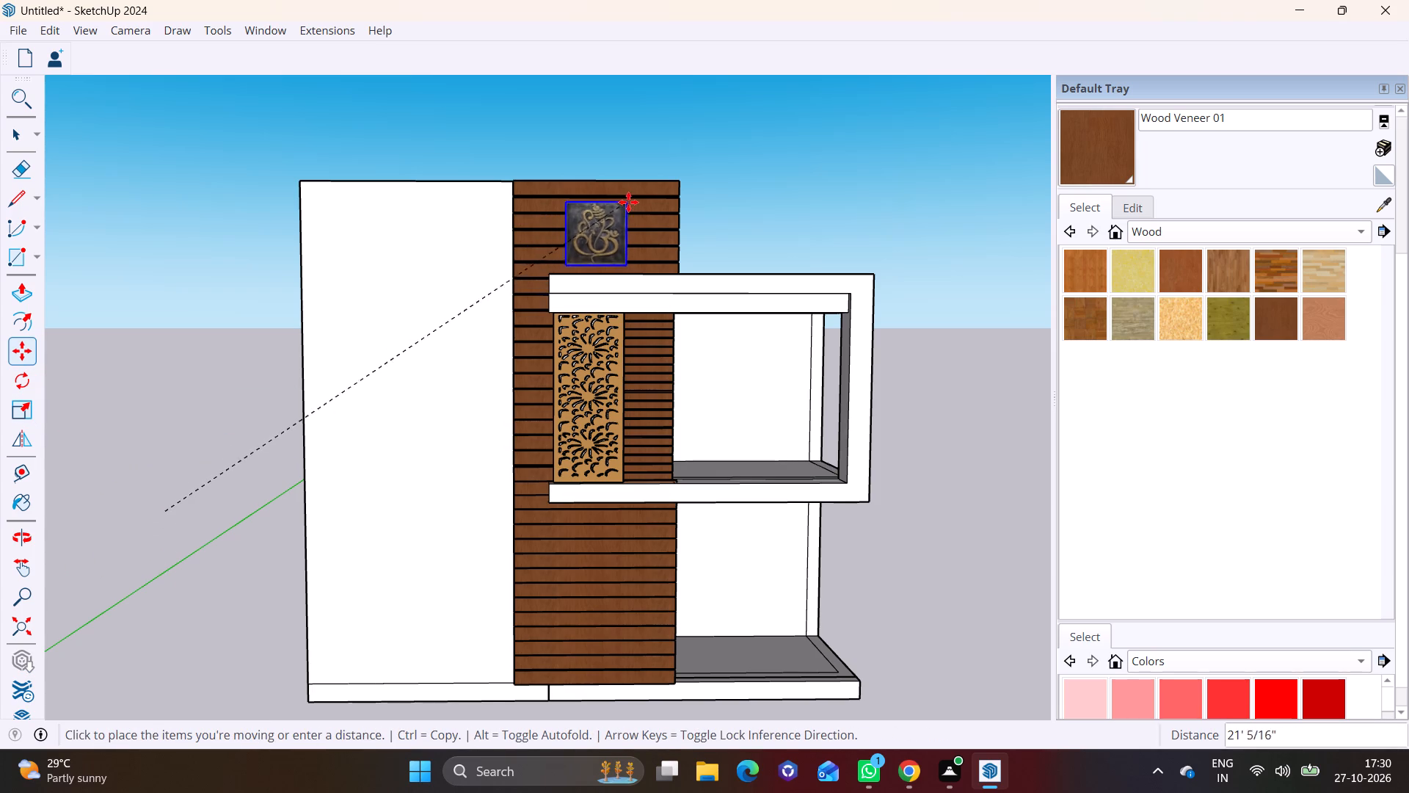
click(629, 202)
middle_drag(558, 312, 332, 400)
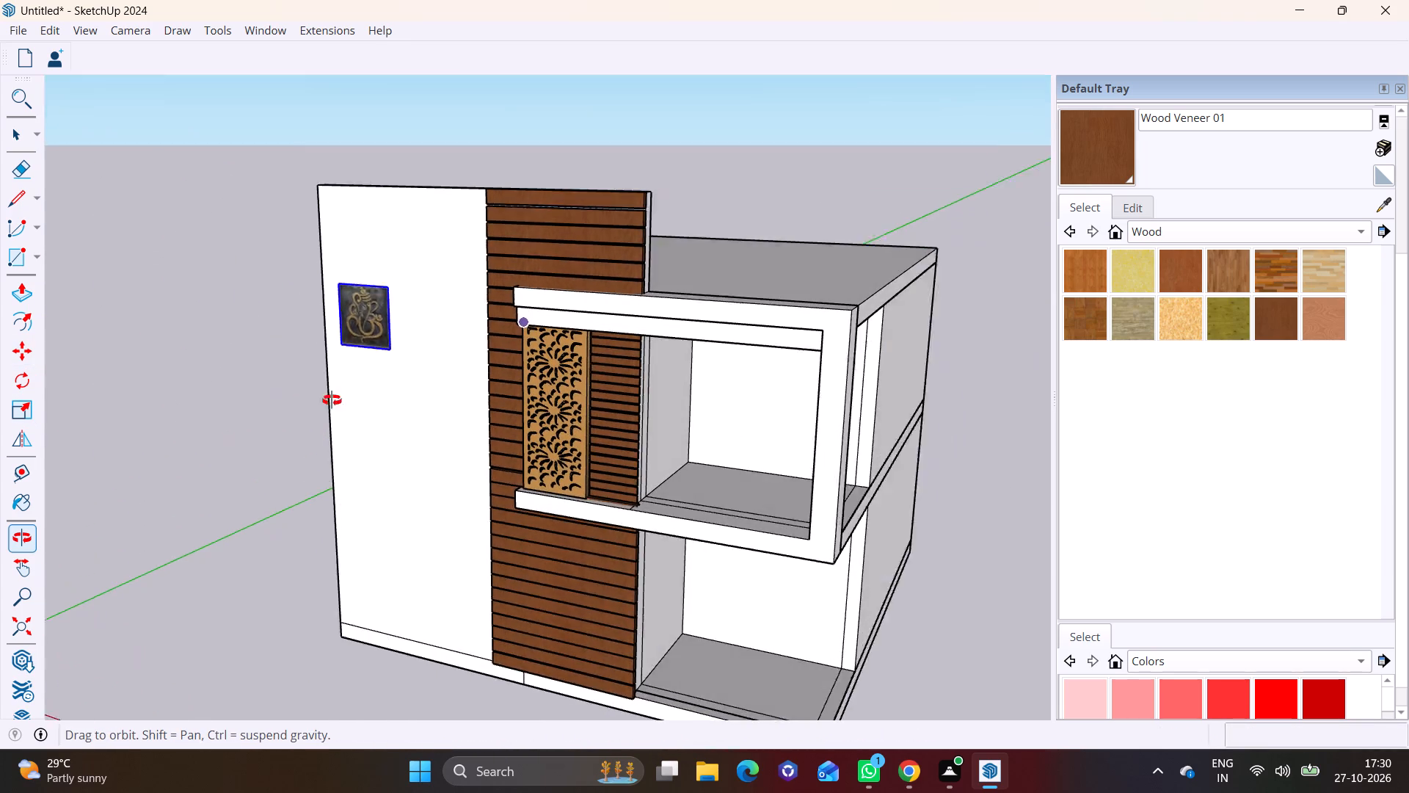
middle_drag(332, 400, 311, 409)
scroll(341, 385, up, 2)
click(332, 275)
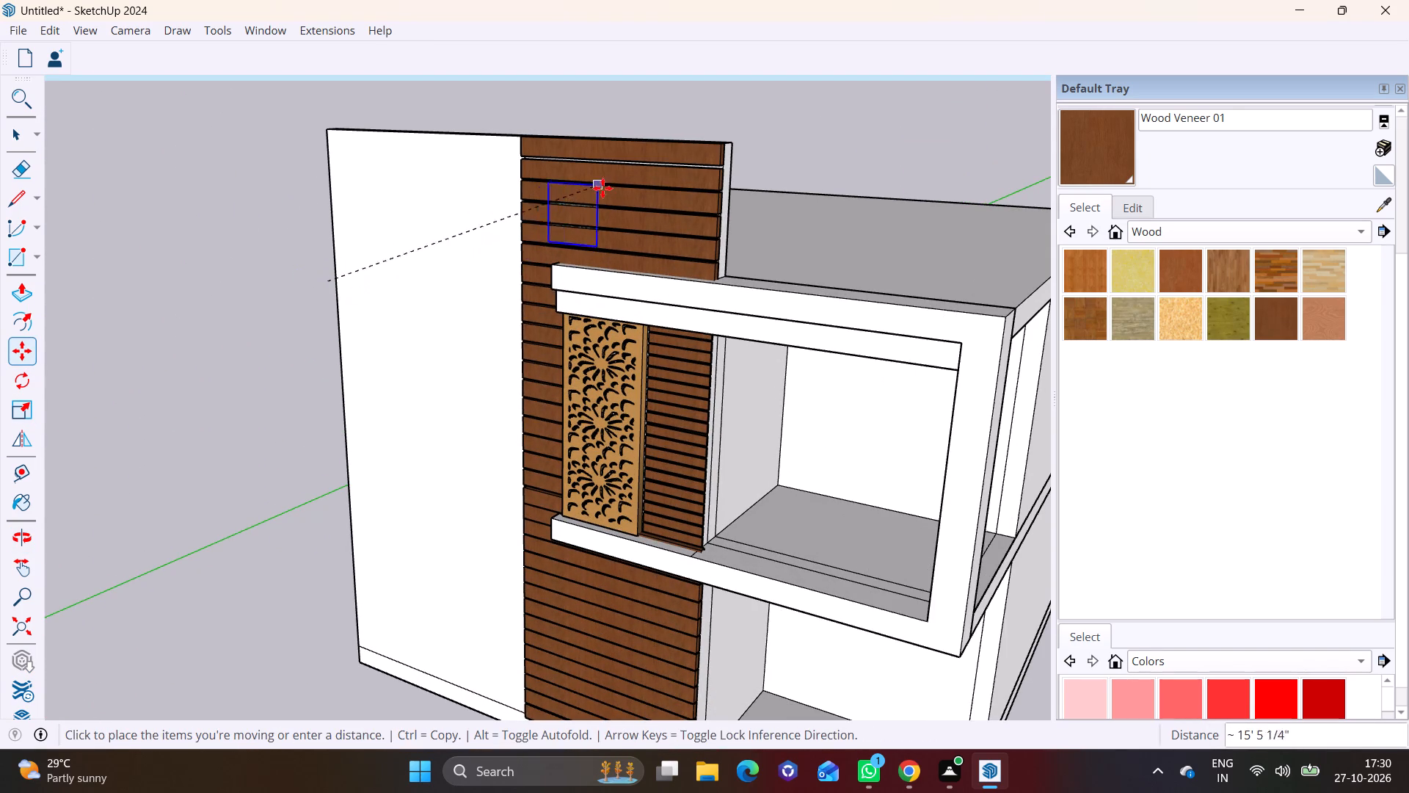
click(636, 181)
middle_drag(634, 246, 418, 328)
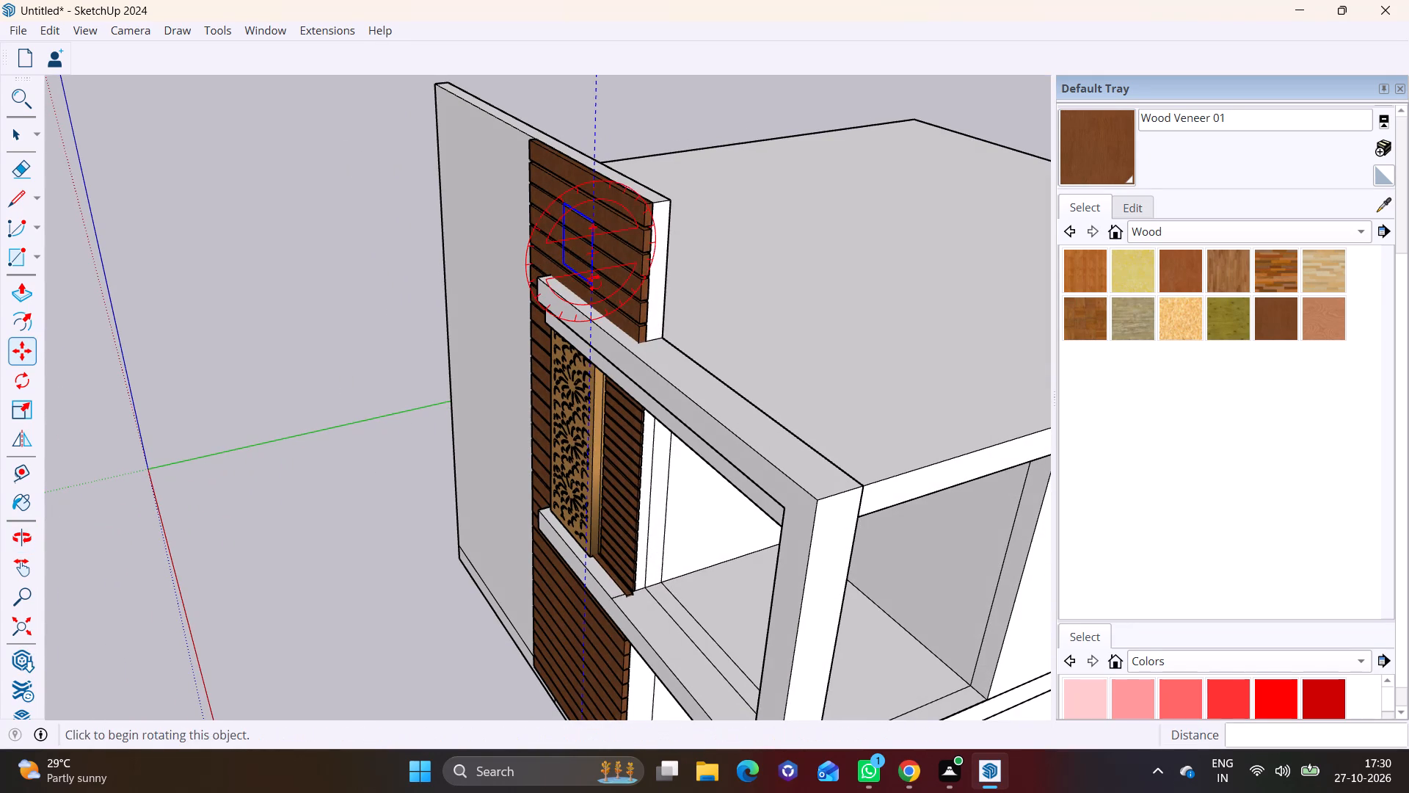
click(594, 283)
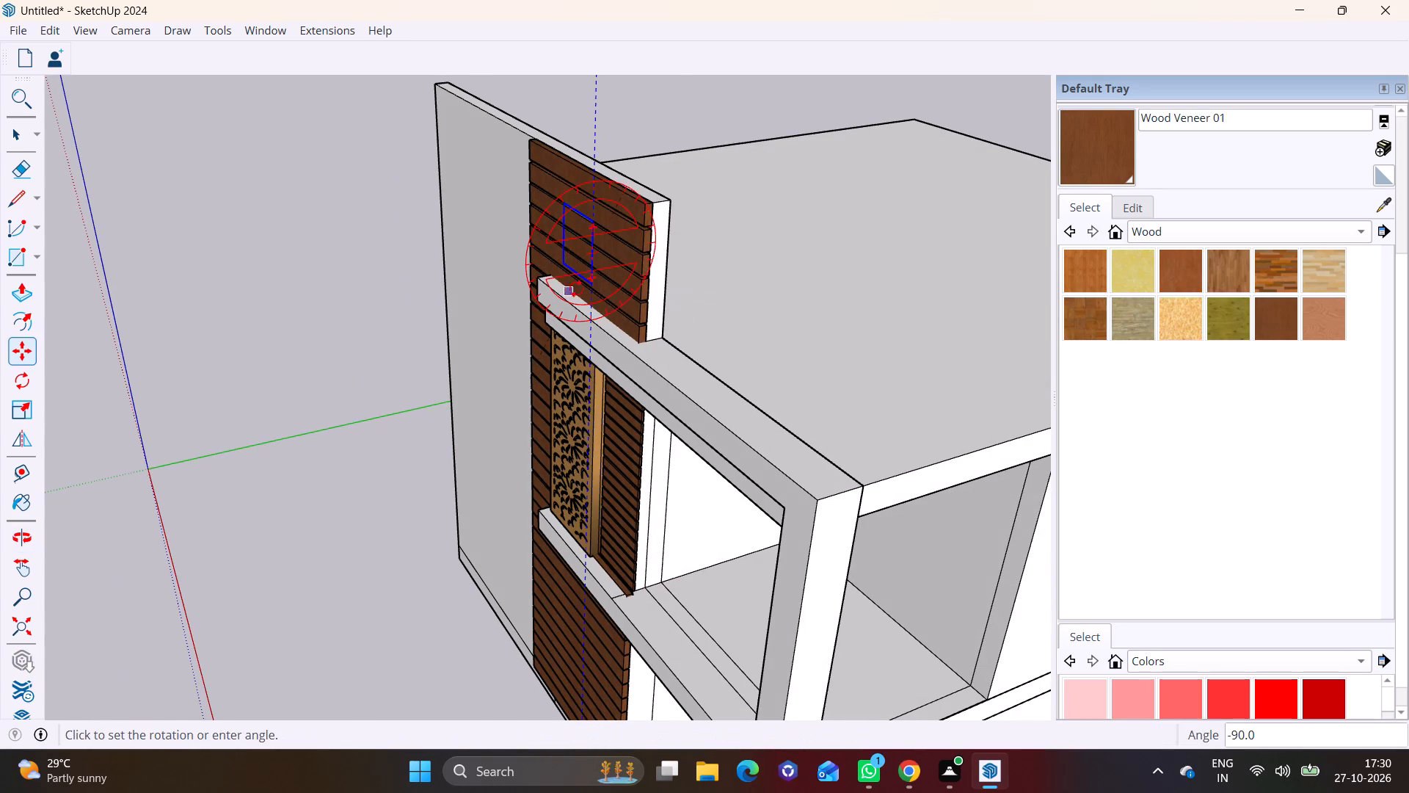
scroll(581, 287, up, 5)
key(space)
Move the Ganesh image about 4 1/16" outward so it sits in front of the battens.
scroll(583, 283, up, 2)
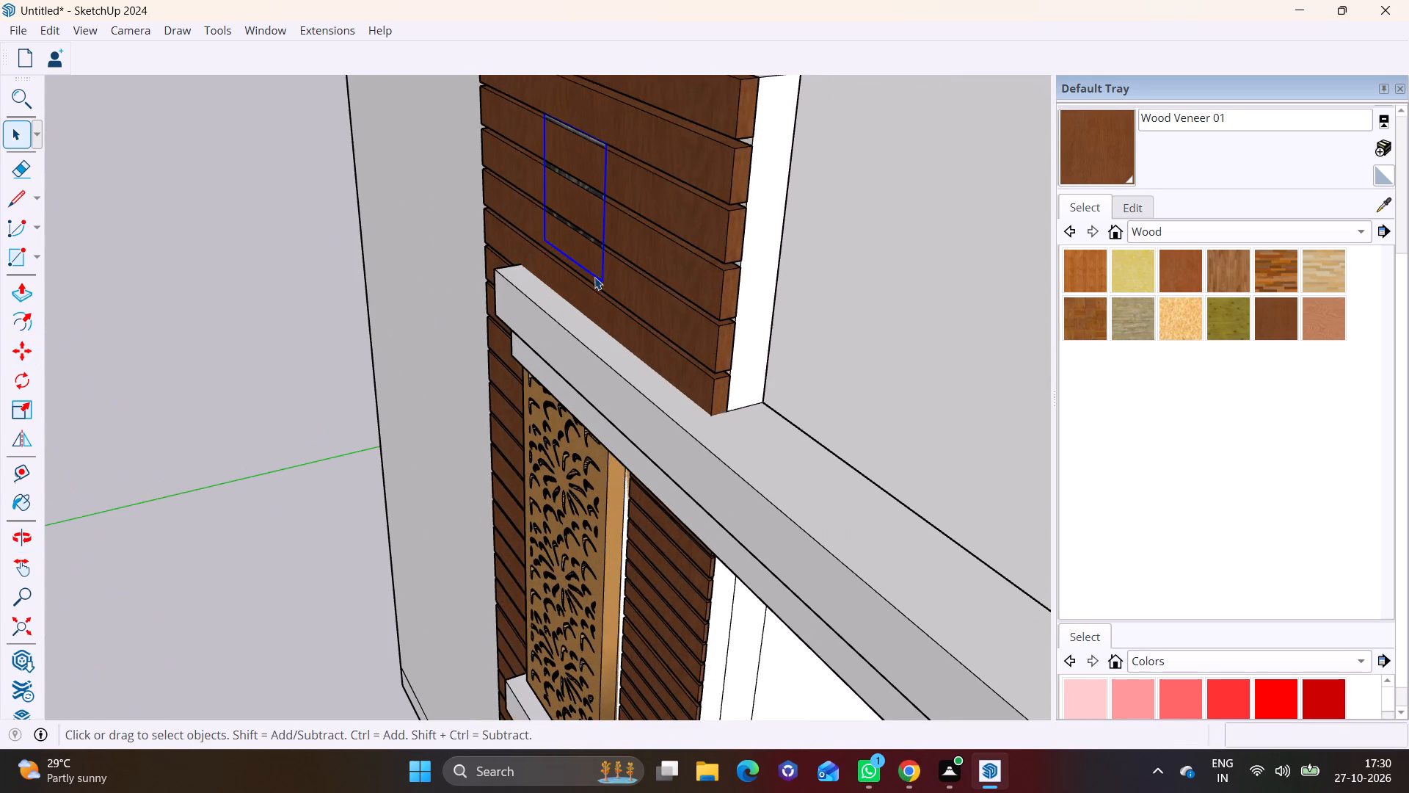
scroll(594, 277, up, 1)
shift+middle_drag(617, 274, 585, 400)
click(24, 357)
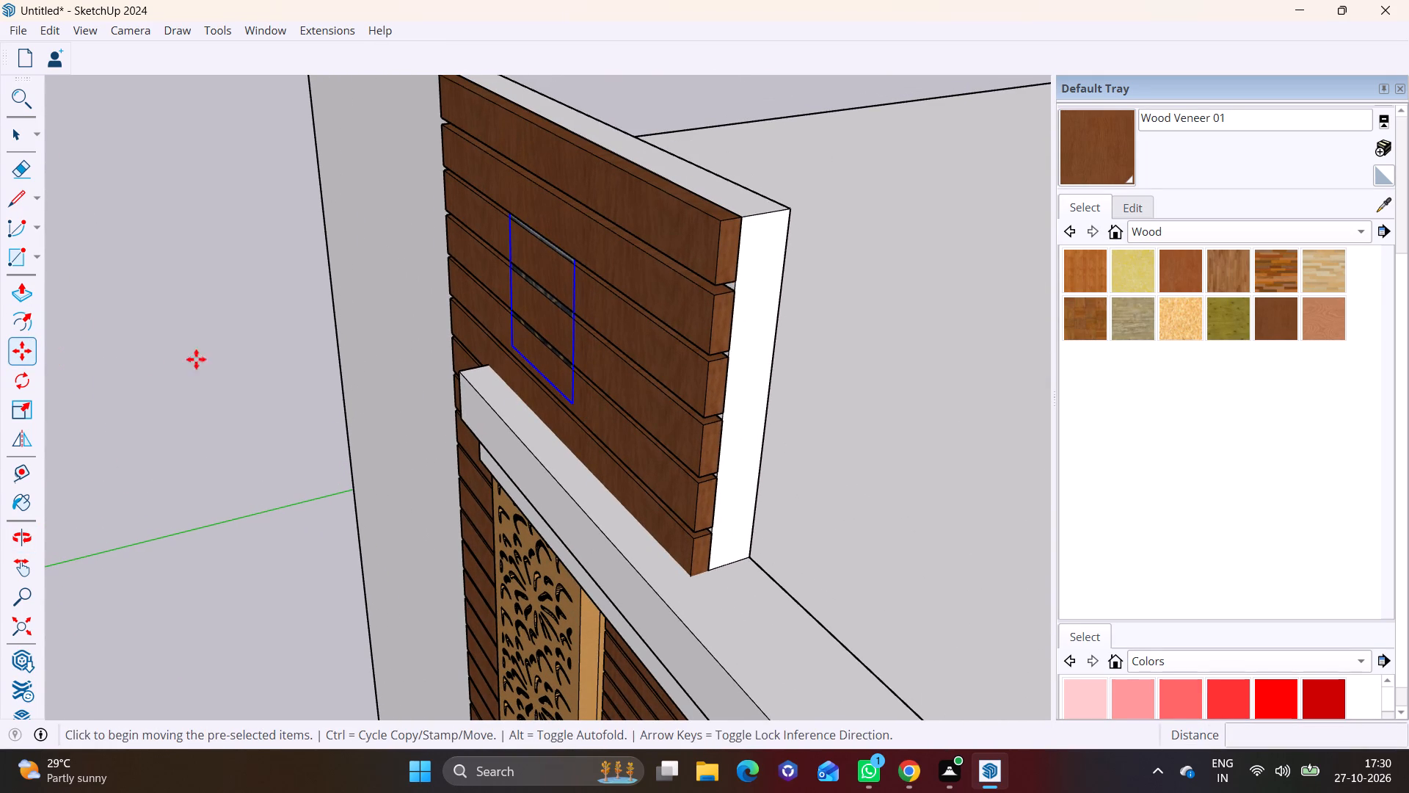
click(567, 262)
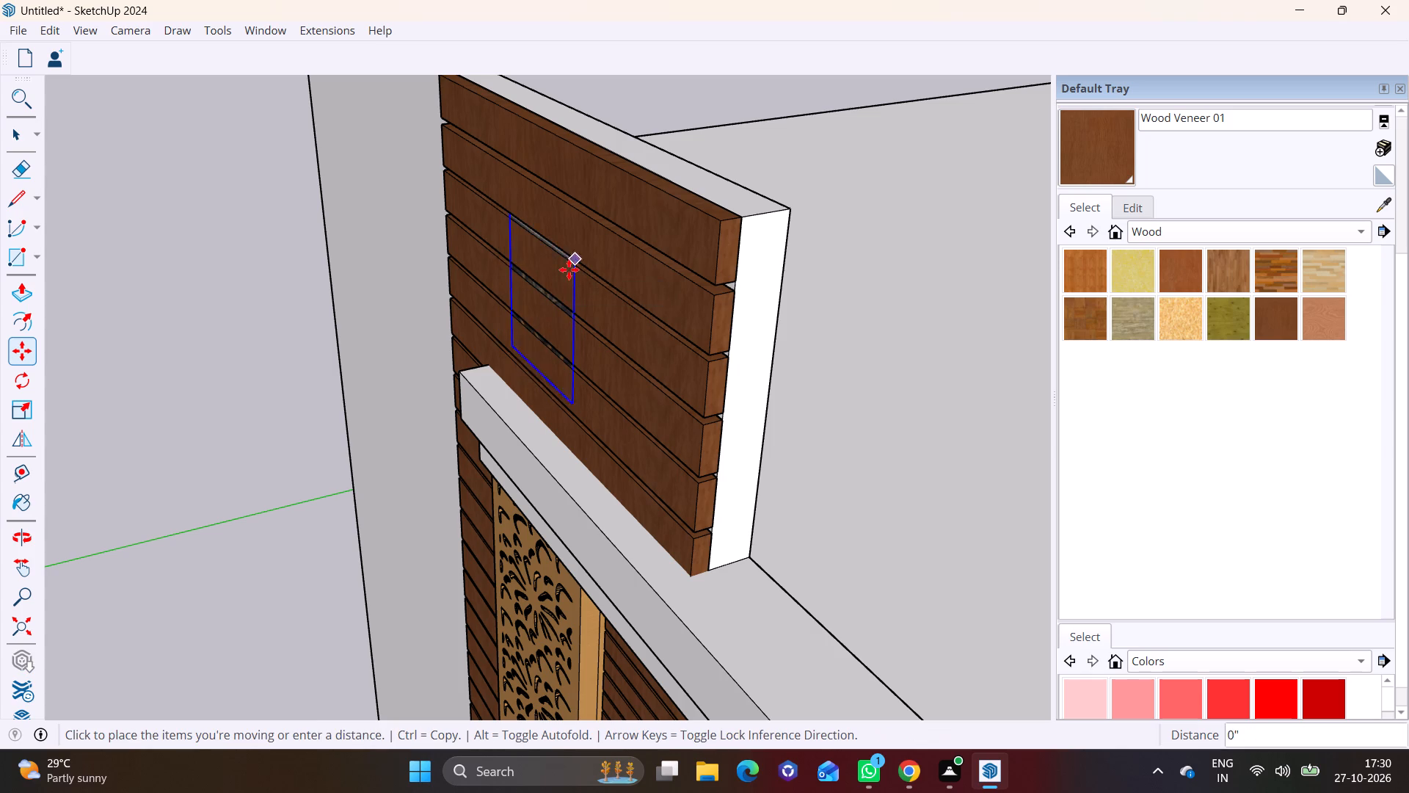
click(566, 274)
click(578, 272)
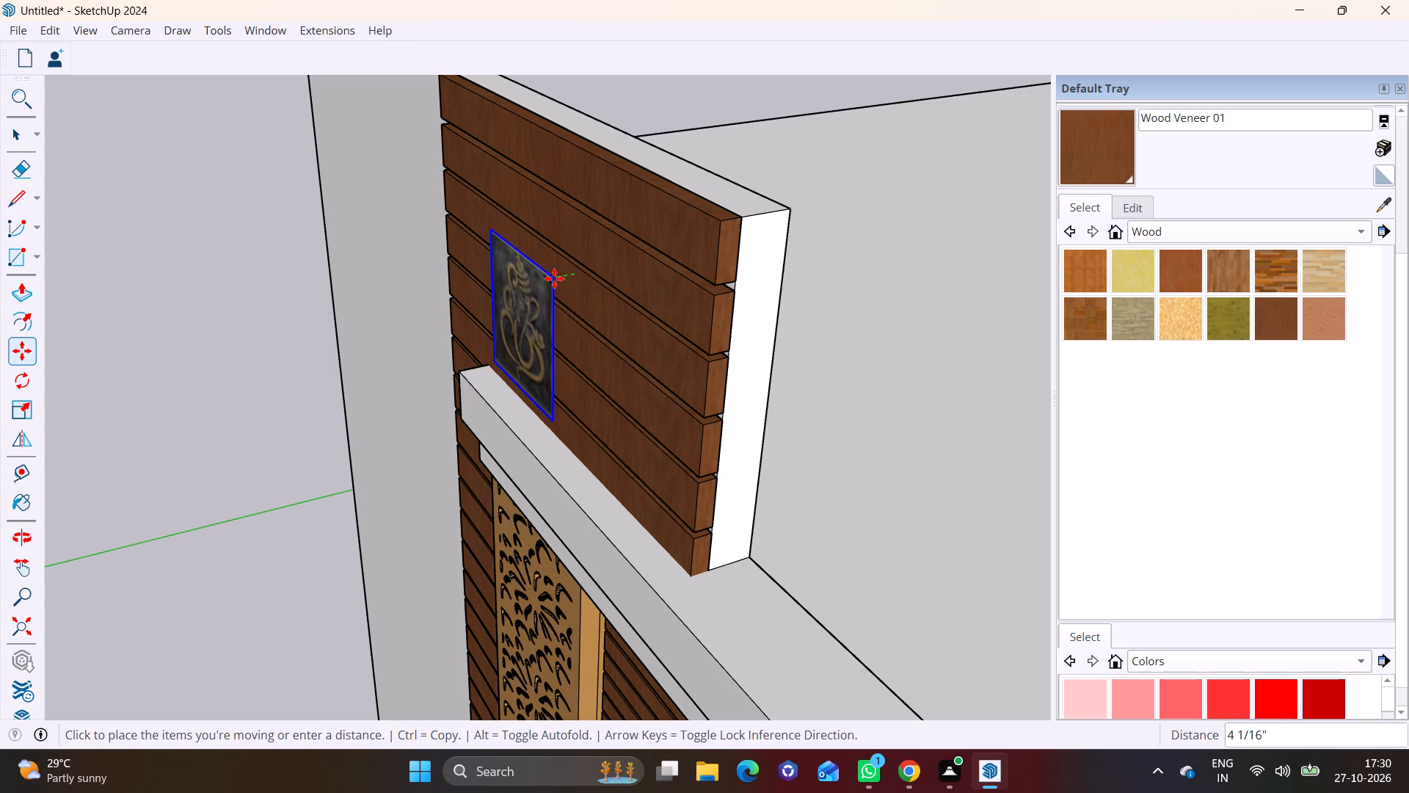
click(554, 278)
Move the Ganesh image slightly up the battens above the upper beam, keeping it in front of them.
middle_drag(567, 313, 410, 165)
scroll(459, 215, up, 8)
scroll(552, 393, down, 9)
middle_drag(636, 471, 762, 452)
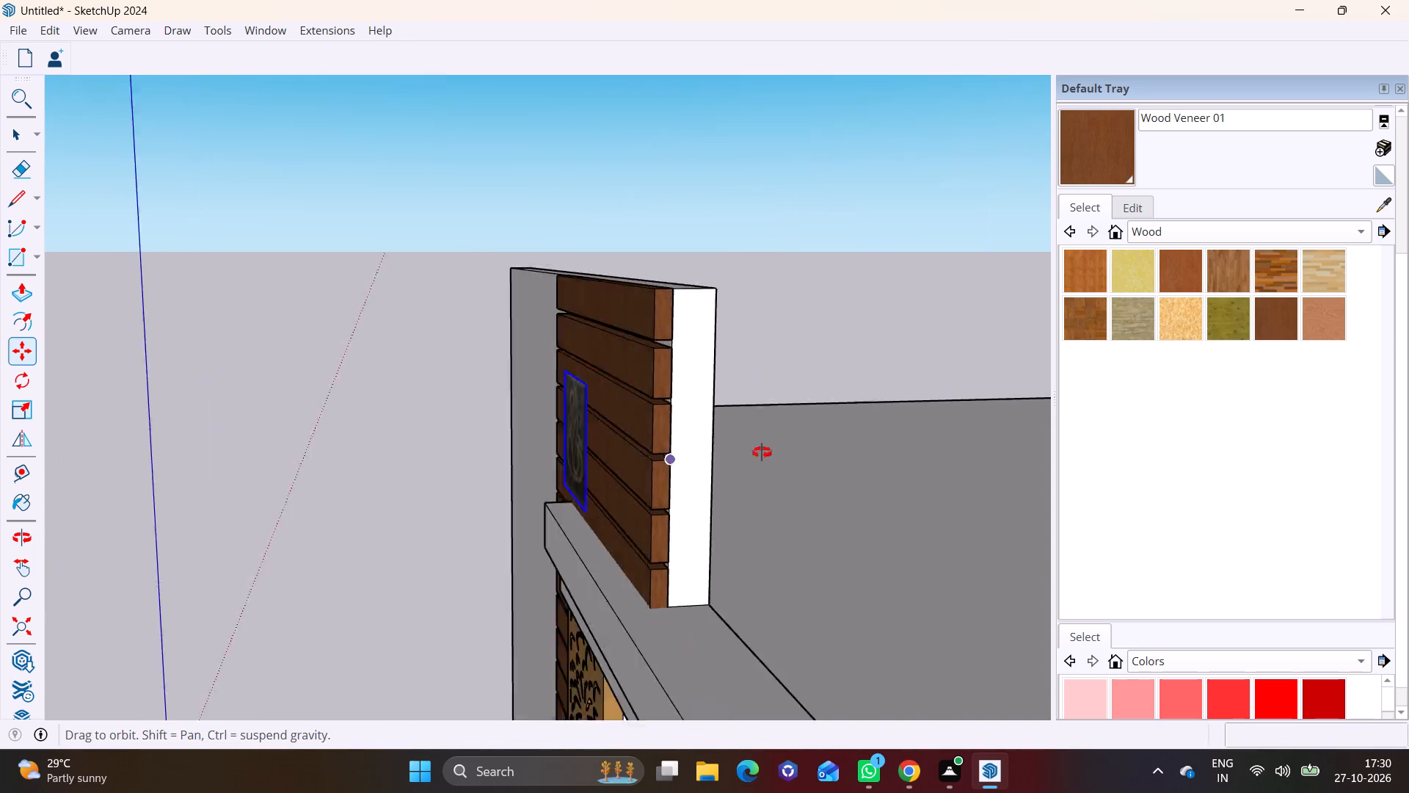
middle_drag(762, 452, 997, 378)
middle_drag(766, 407, 953, 432)
middle_drag(812, 446, 564, 541)
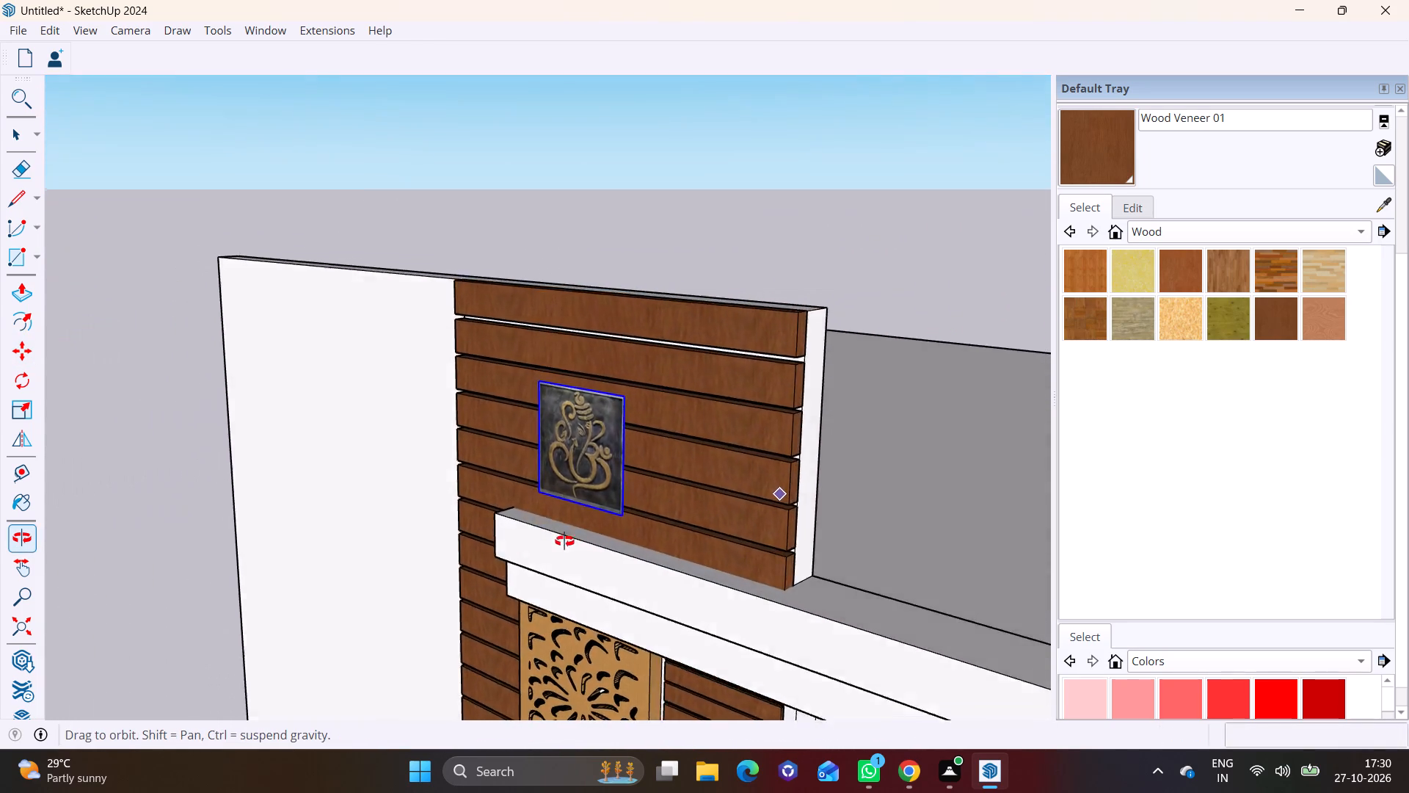
middle_drag(564, 541, 499, 557)
scroll(636, 446, up, 2)
click(602, 390)
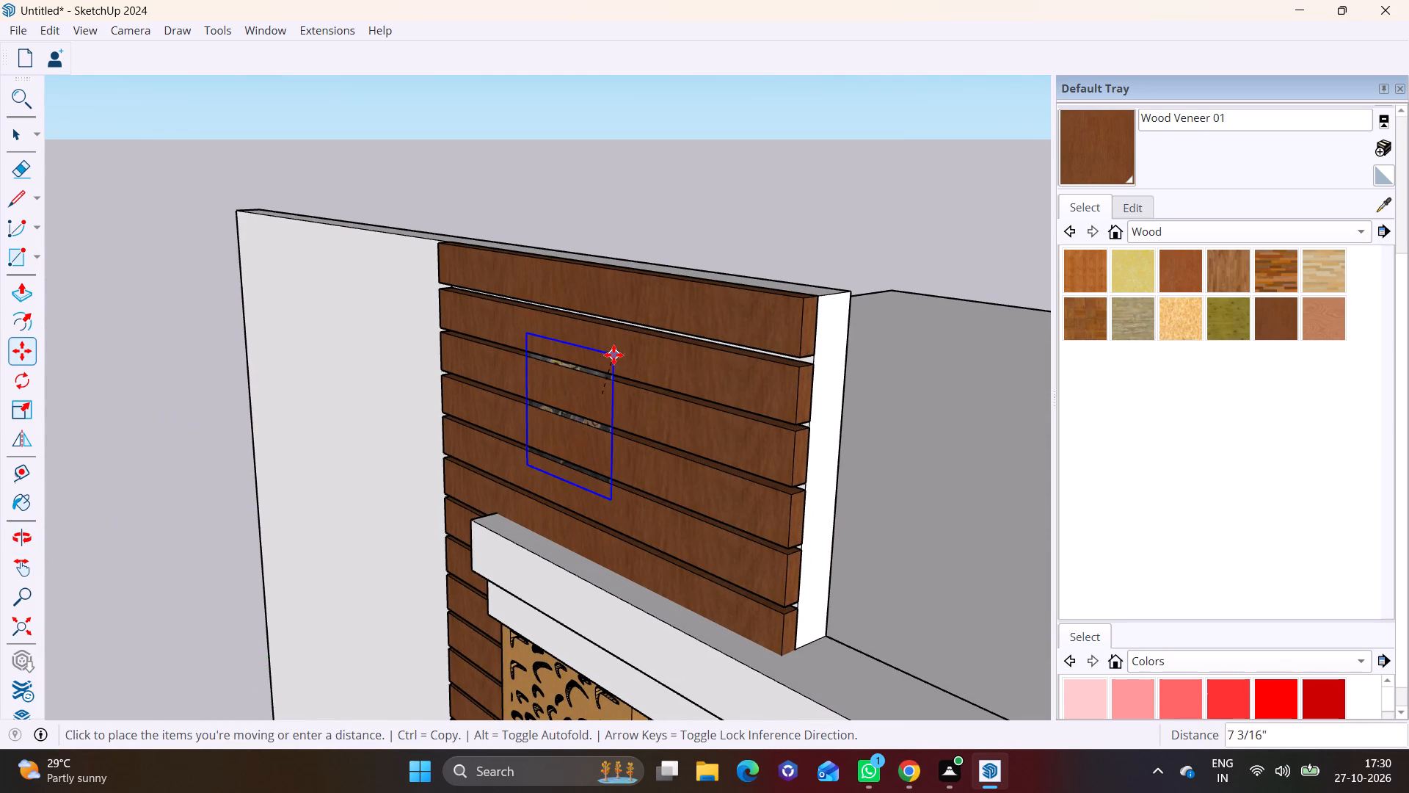
click(611, 360)
key(space)
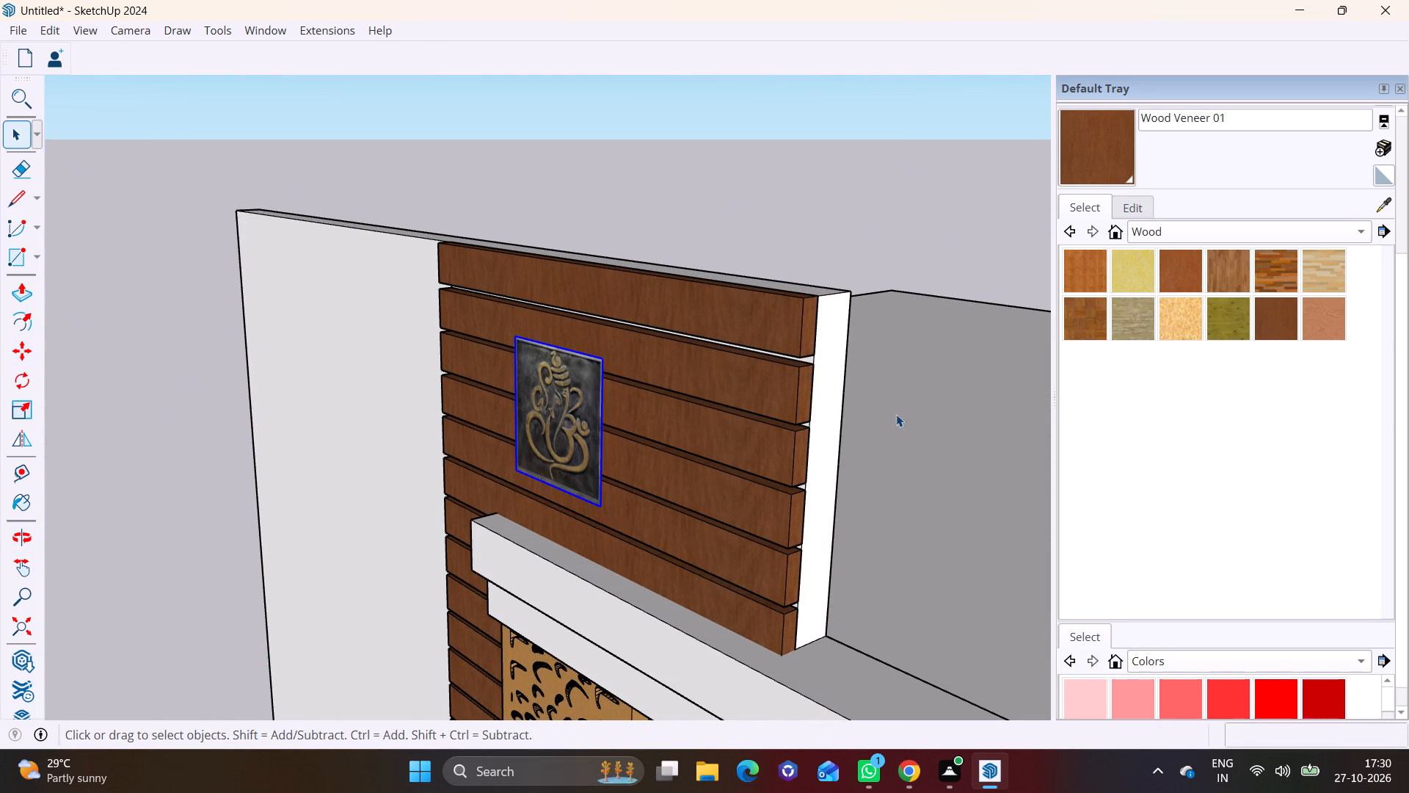
click(912, 415)
Enlarge the Ganesh image uniformly from two opposite corners so it covers most of the batten height above the upper beam.
scroll(681, 448, down, 6)
middle_drag(696, 443, 961, 387)
scroll(614, 396, down, 3)
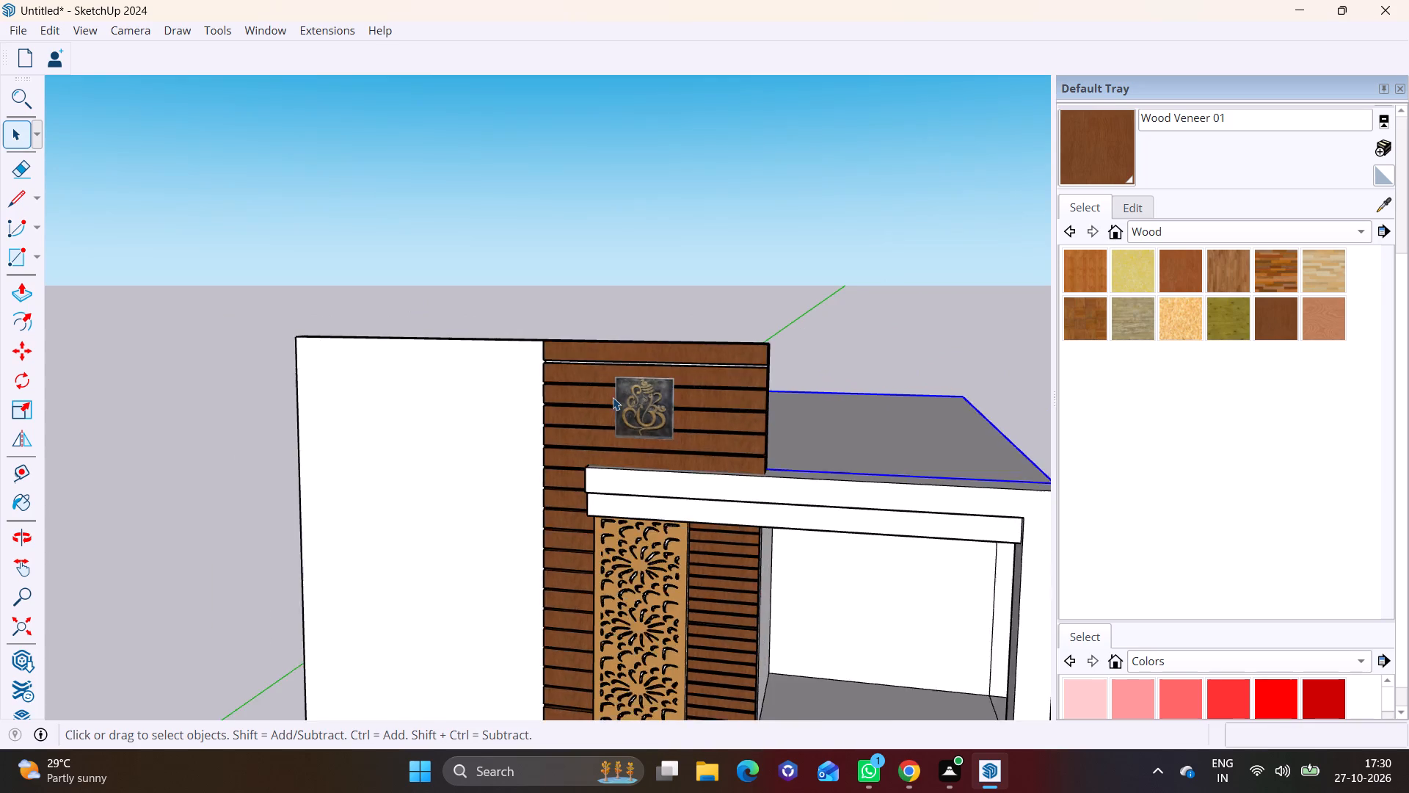
scroll(613, 397, down, 3)
scroll(639, 408, up, 12)
click(636, 407)
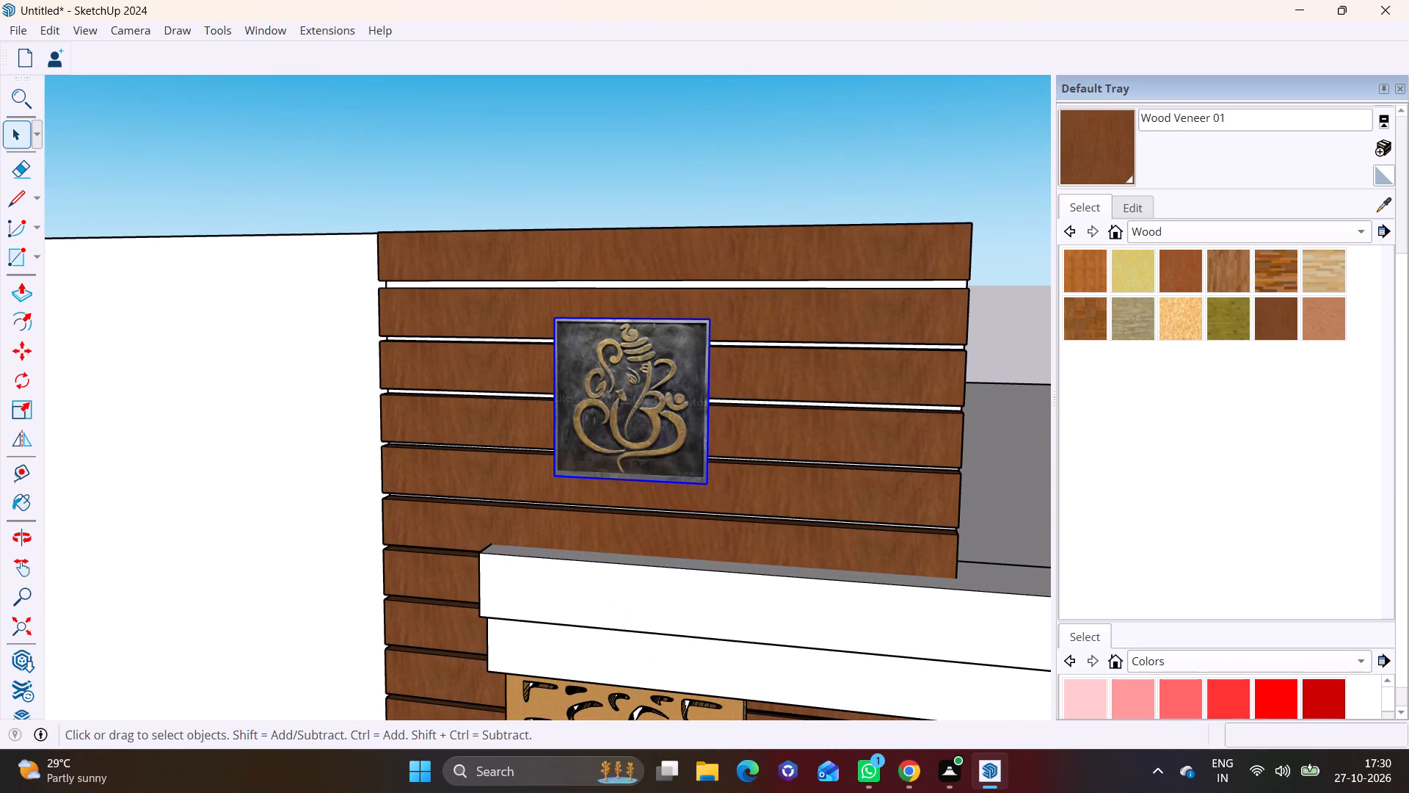
drag(27, 413, 21, 413)
click(709, 482)
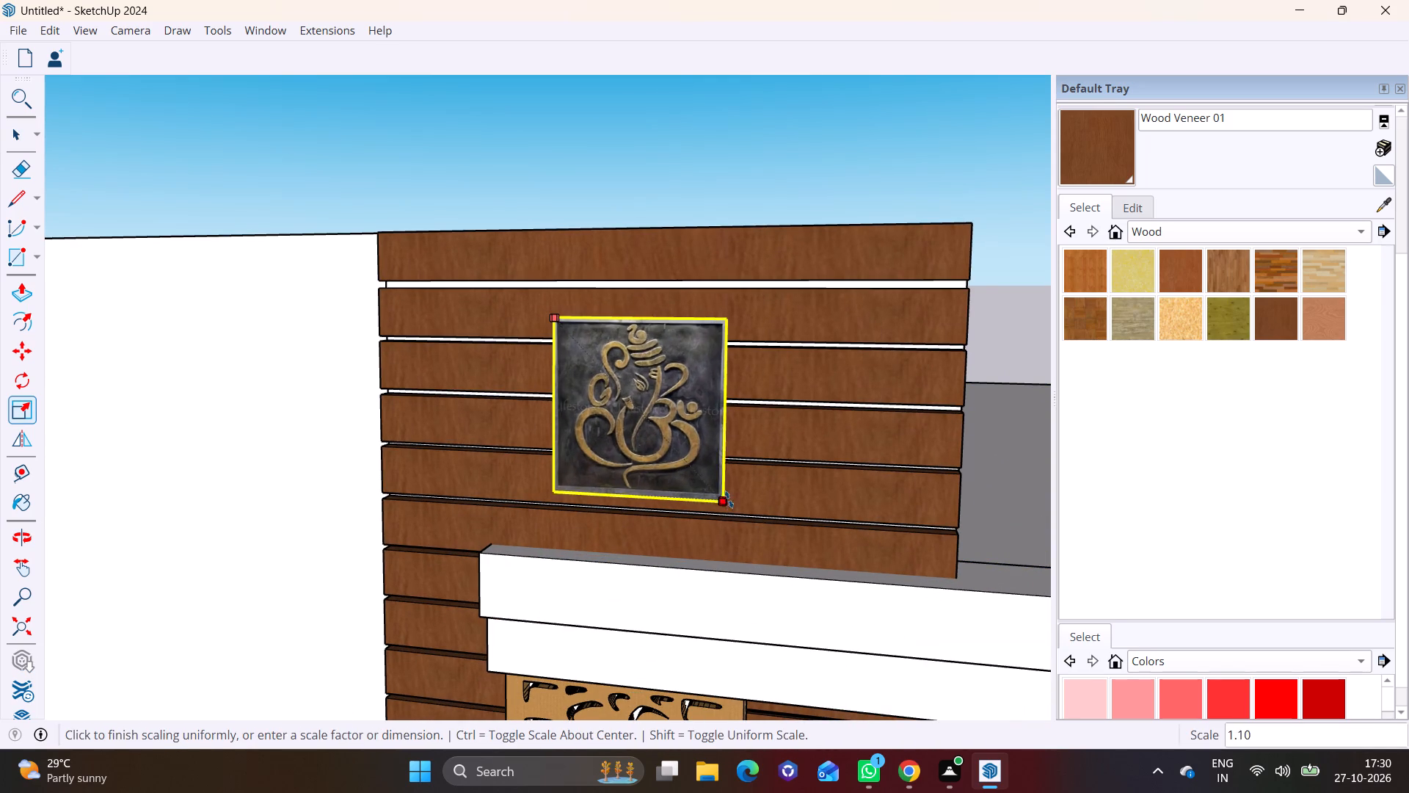
click(768, 521)
click(554, 316)
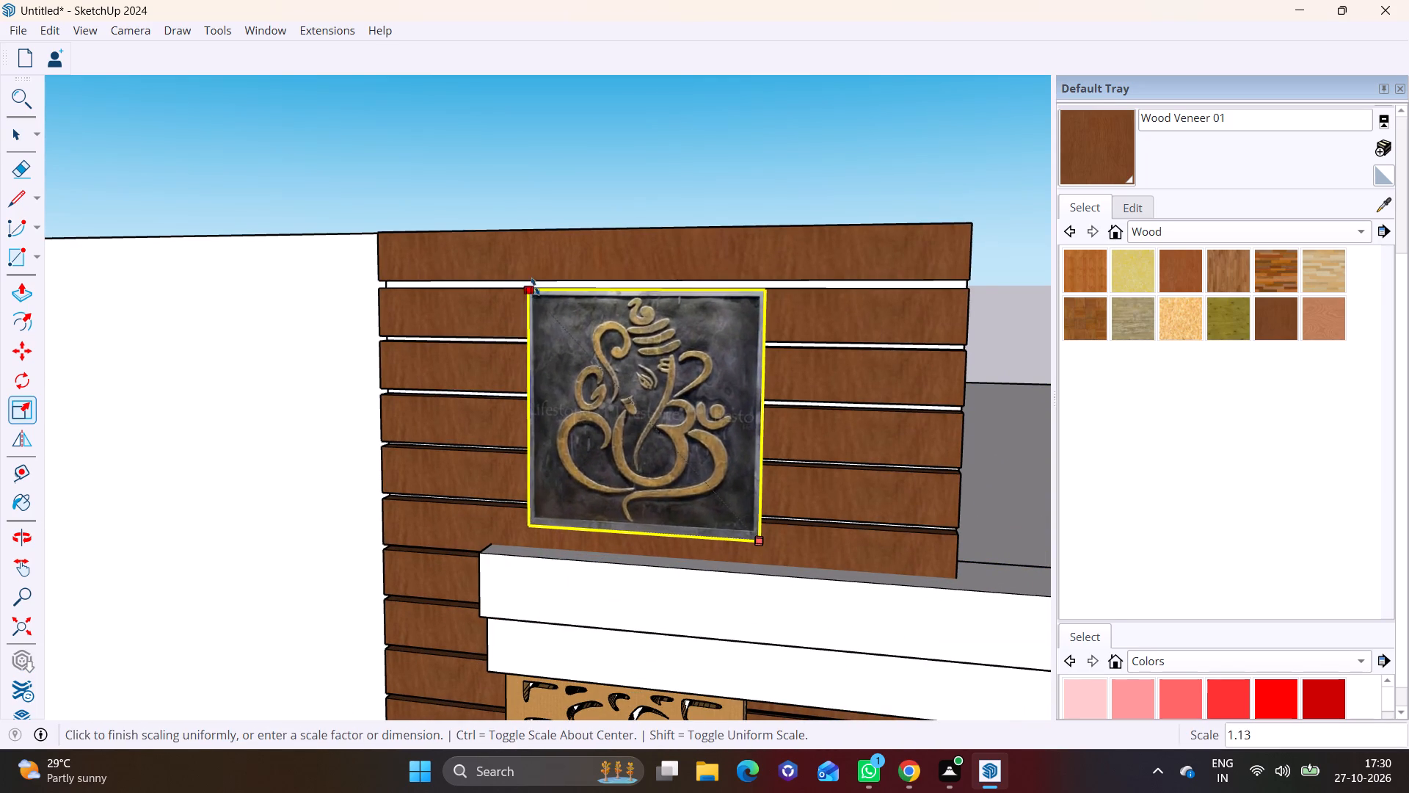
click(523, 264)
Move the enlarged Ganesh image back toward the wood battens so it sits closely against their front faces.
middle_drag(750, 446, 276, 463)
scroll(561, 529, up, 2)
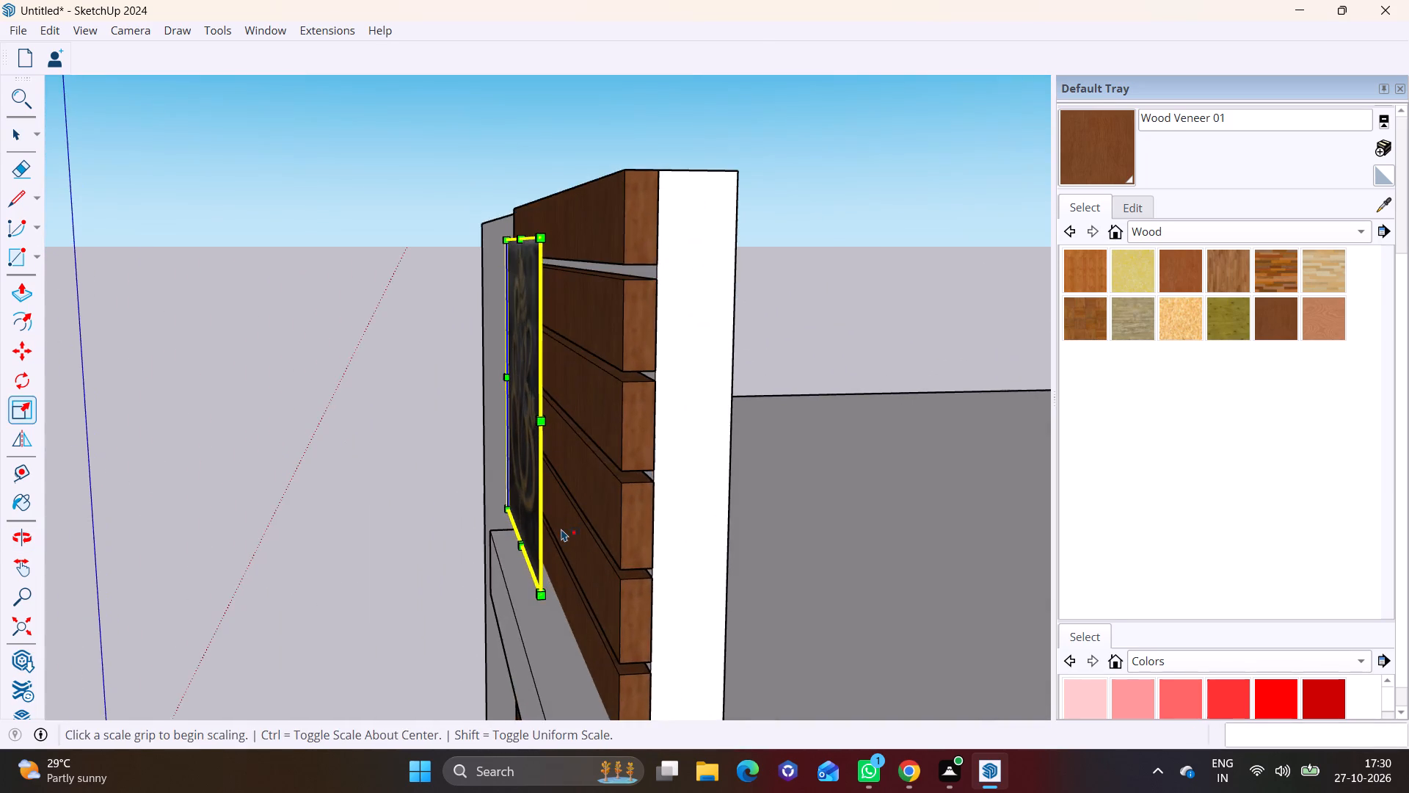
middle_drag(550, 529, 541, 532)
click(22, 352)
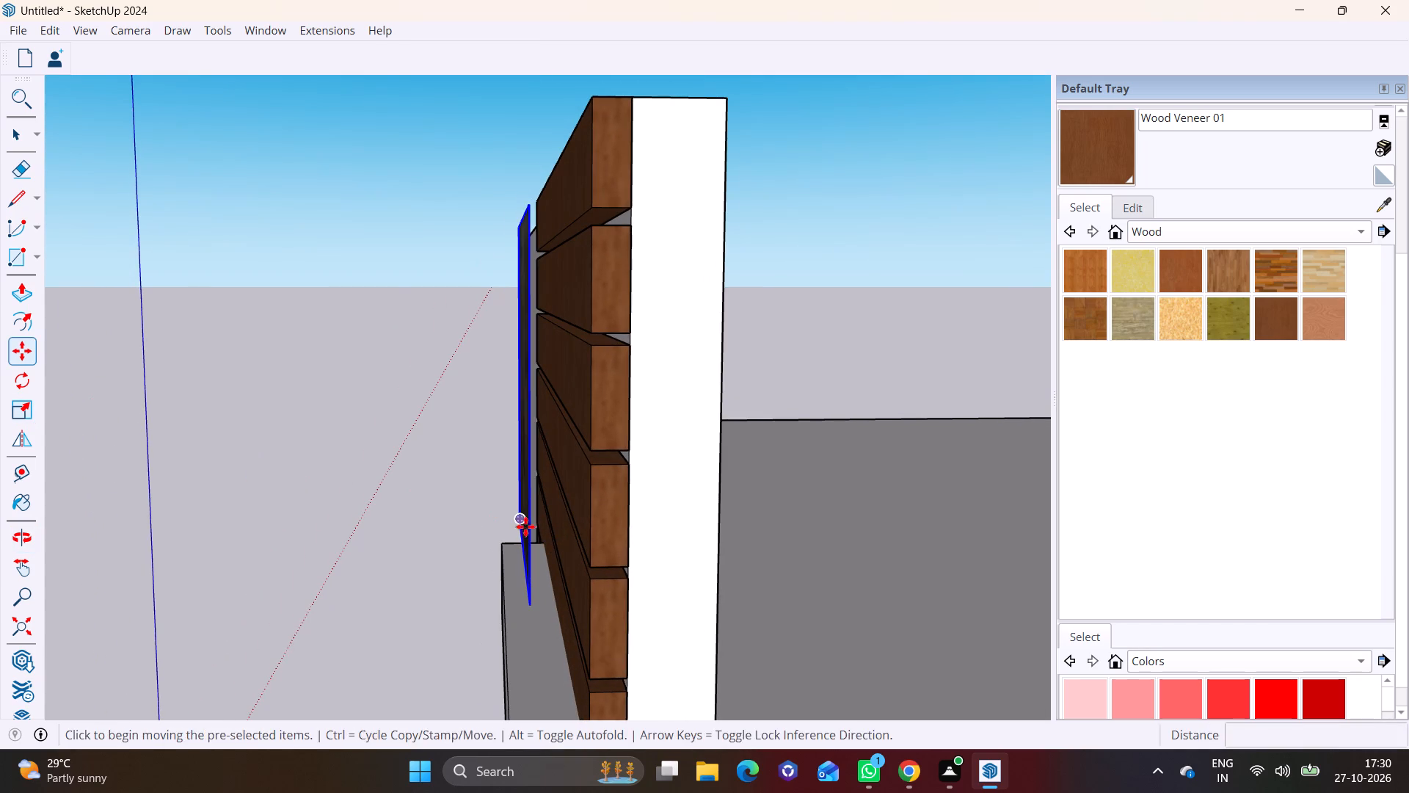
middle_drag(552, 535, 598, 546)
click(574, 606)
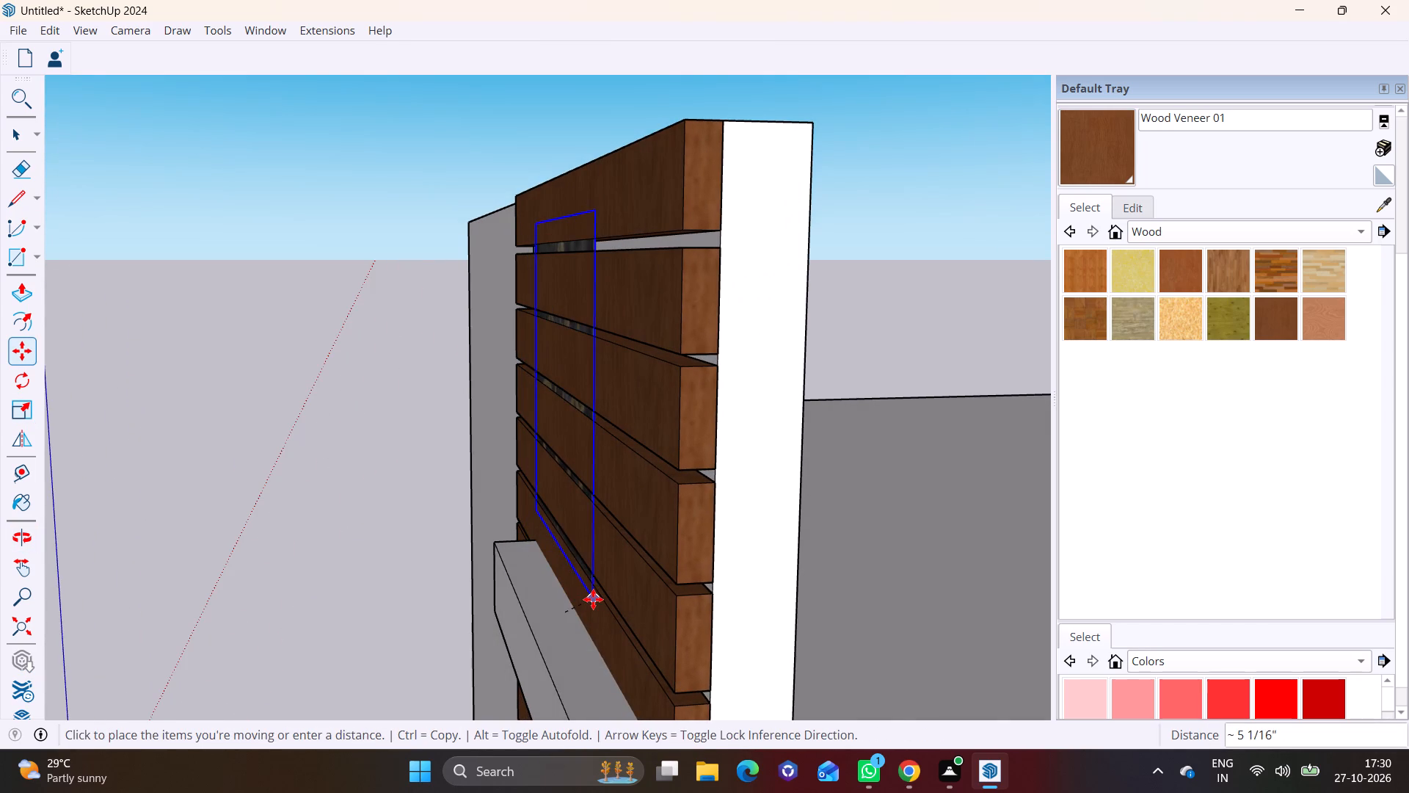
click(586, 602)
key(space)
click(815, 579)
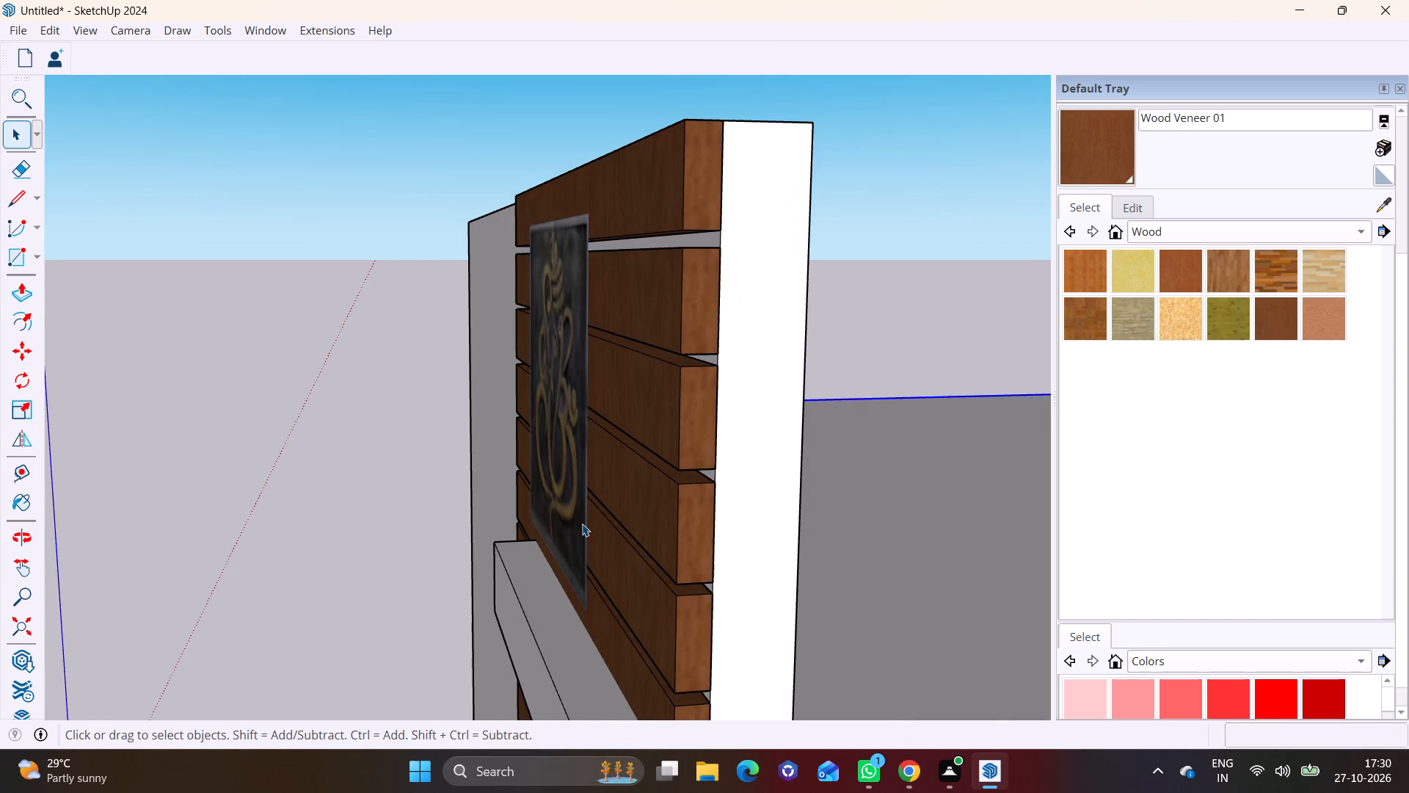
Examine the whole façade from the front and side, including the Ganesh image, CNC panel, battens and plain white wall.
scroll(582, 524, down, 6)
middle_drag(613, 542, 1002, 466)
scroll(655, 473, down, 3)
middle_drag(649, 512, 762, 532)
scroll(621, 515, down, 8)
shift+middle_drag(621, 512, 601, 325)
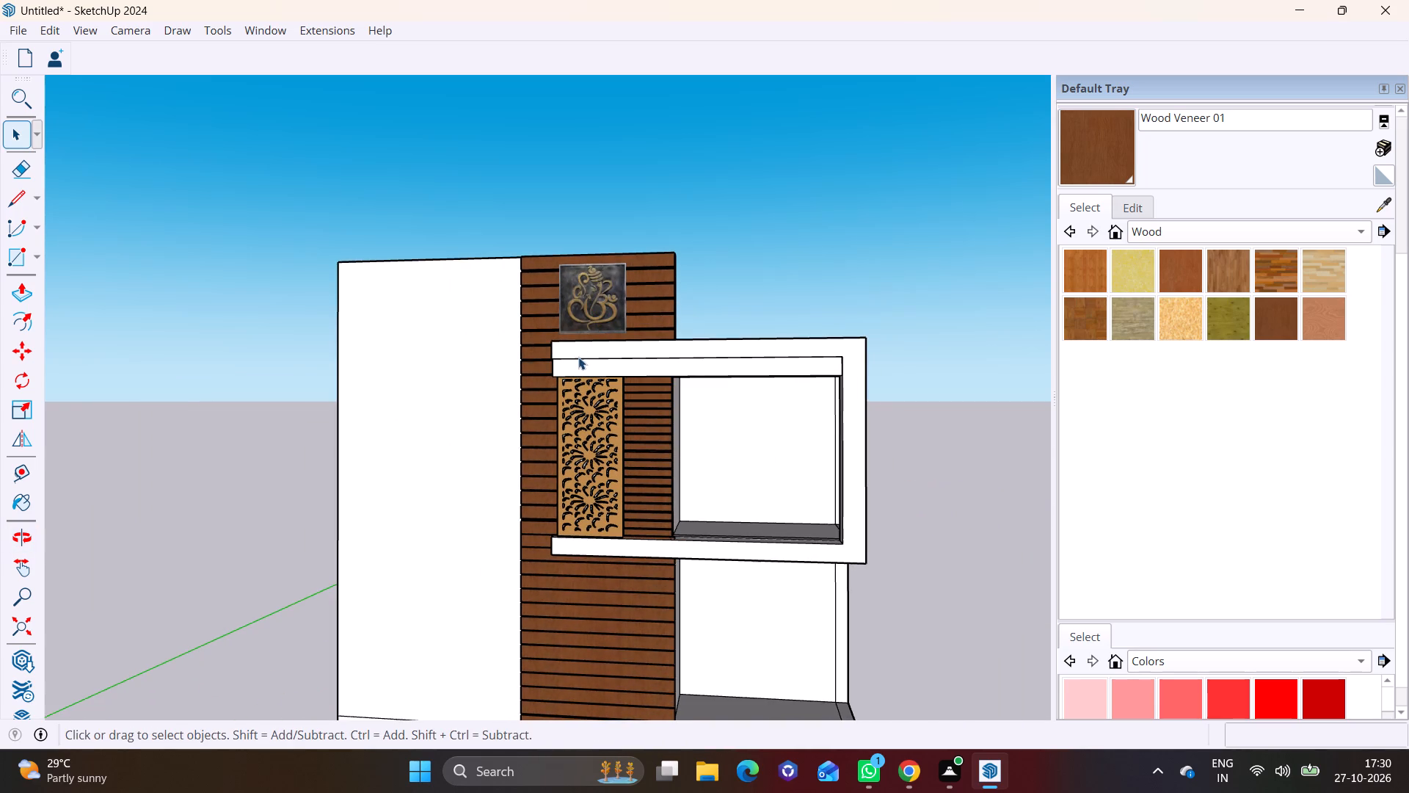
scroll(575, 362, down, 6)
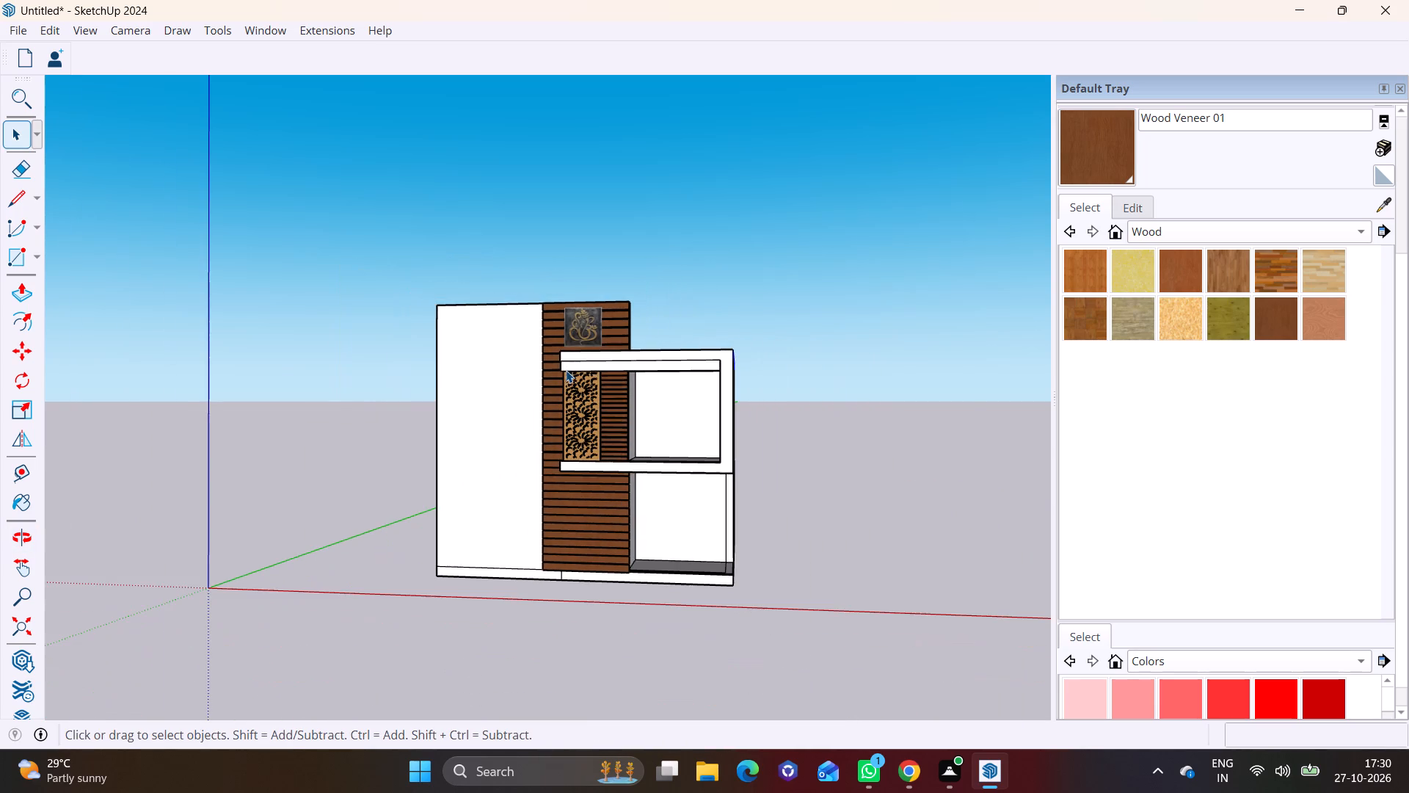
middle_drag(566, 370, 614, 384)
scroll(498, 456, up, 7)
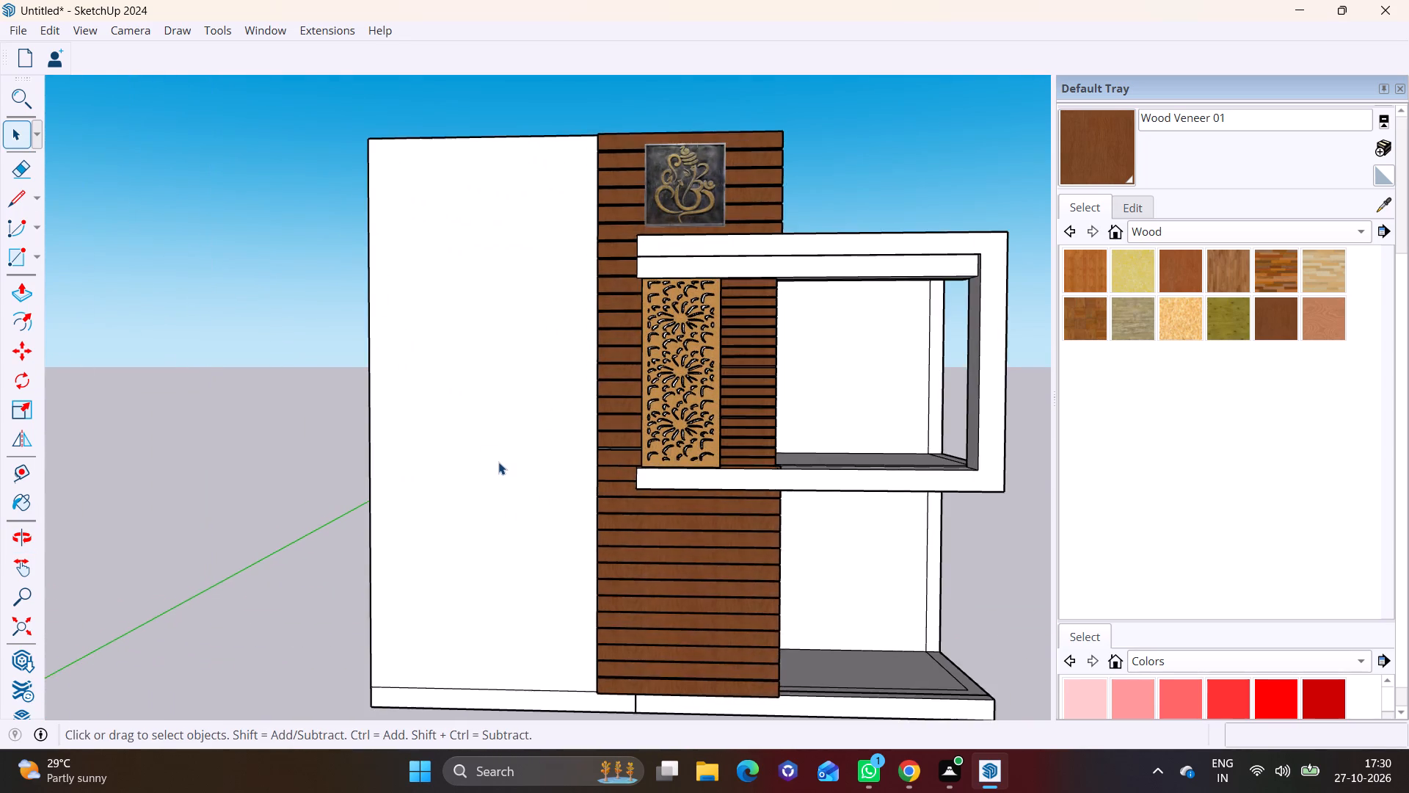
shift+middle_drag(495, 463, 496, 398)
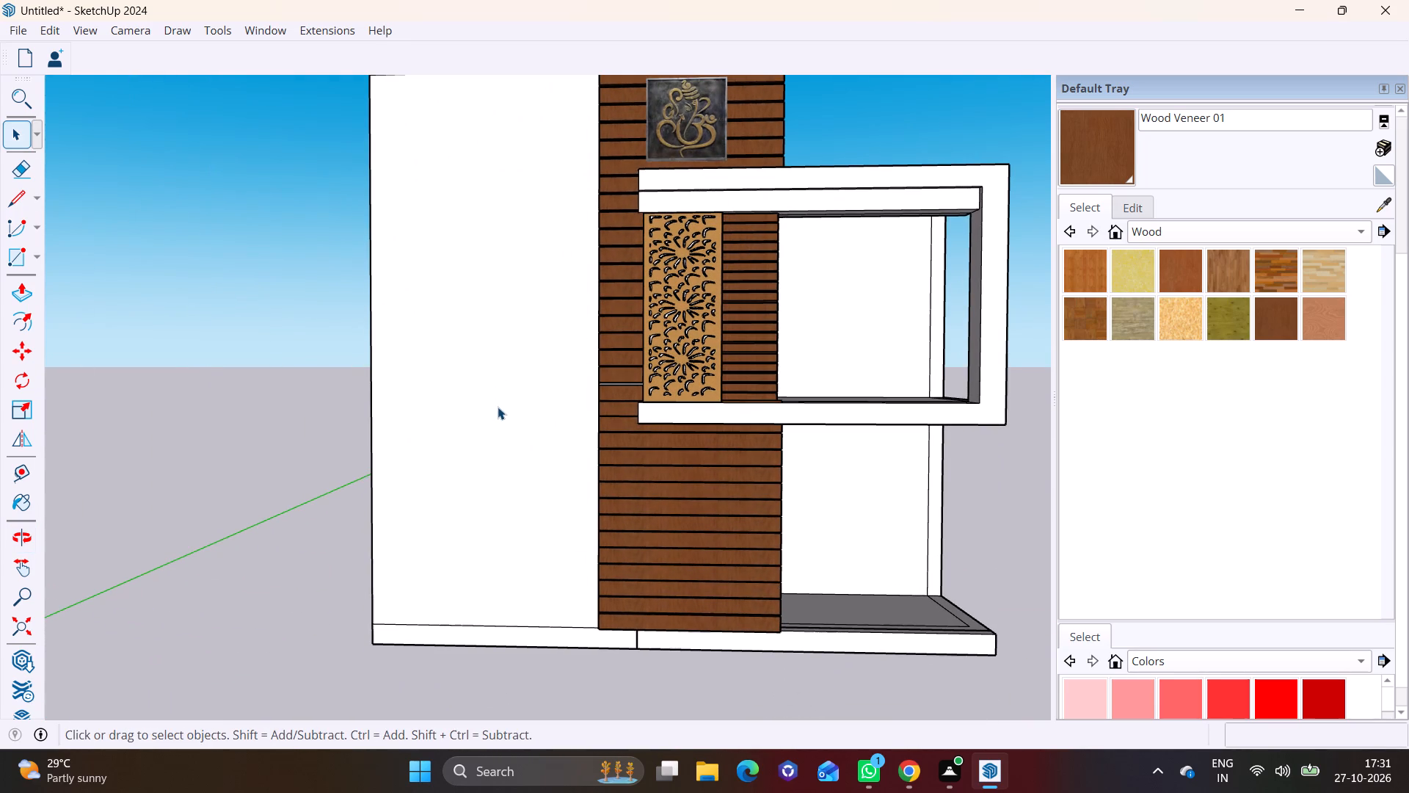
scroll(498, 407, up, 6)
scroll(498, 411, down, 6)
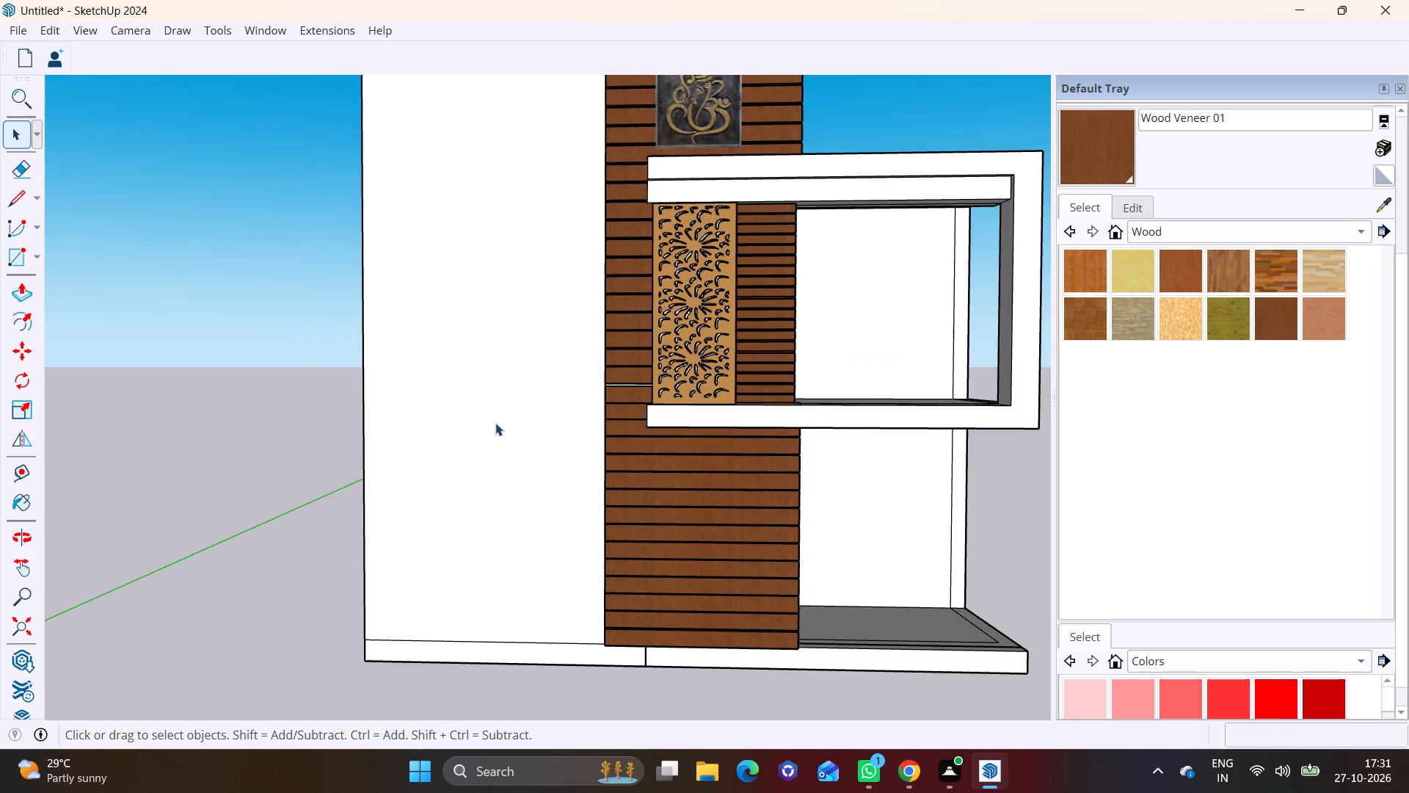
middle_drag(500, 438, 520, 449)
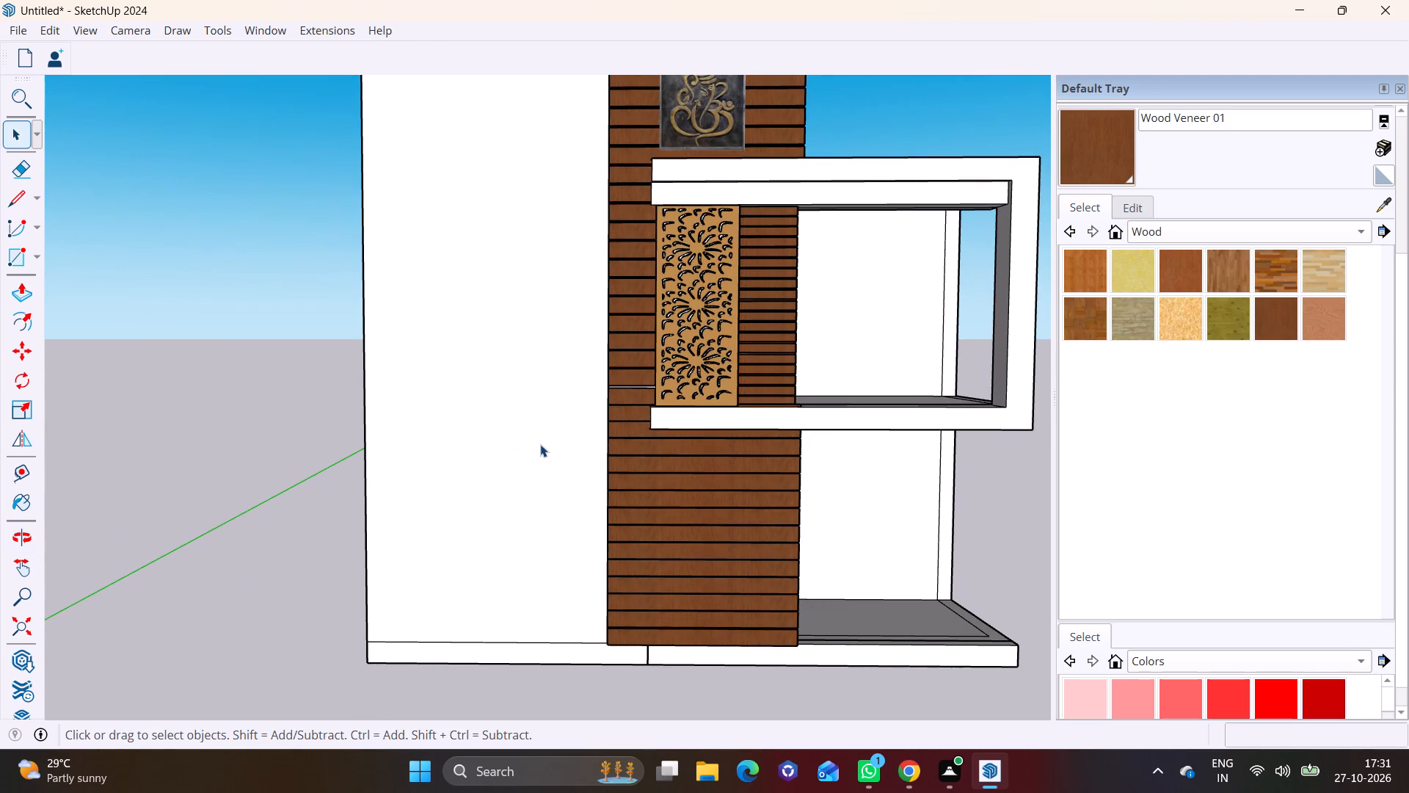
middle_drag(539, 444, 487, 460)
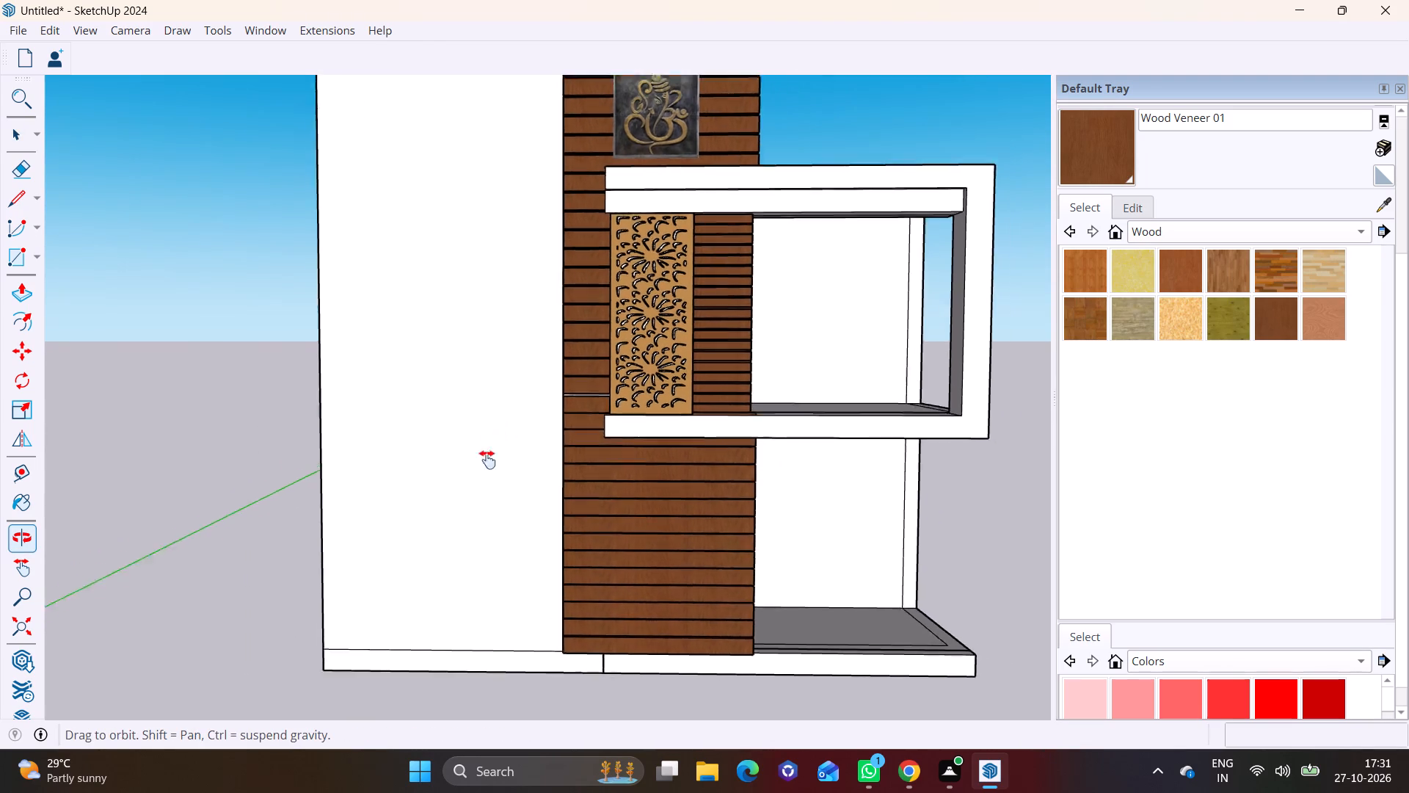
middle_drag(487, 460, 451, 538)
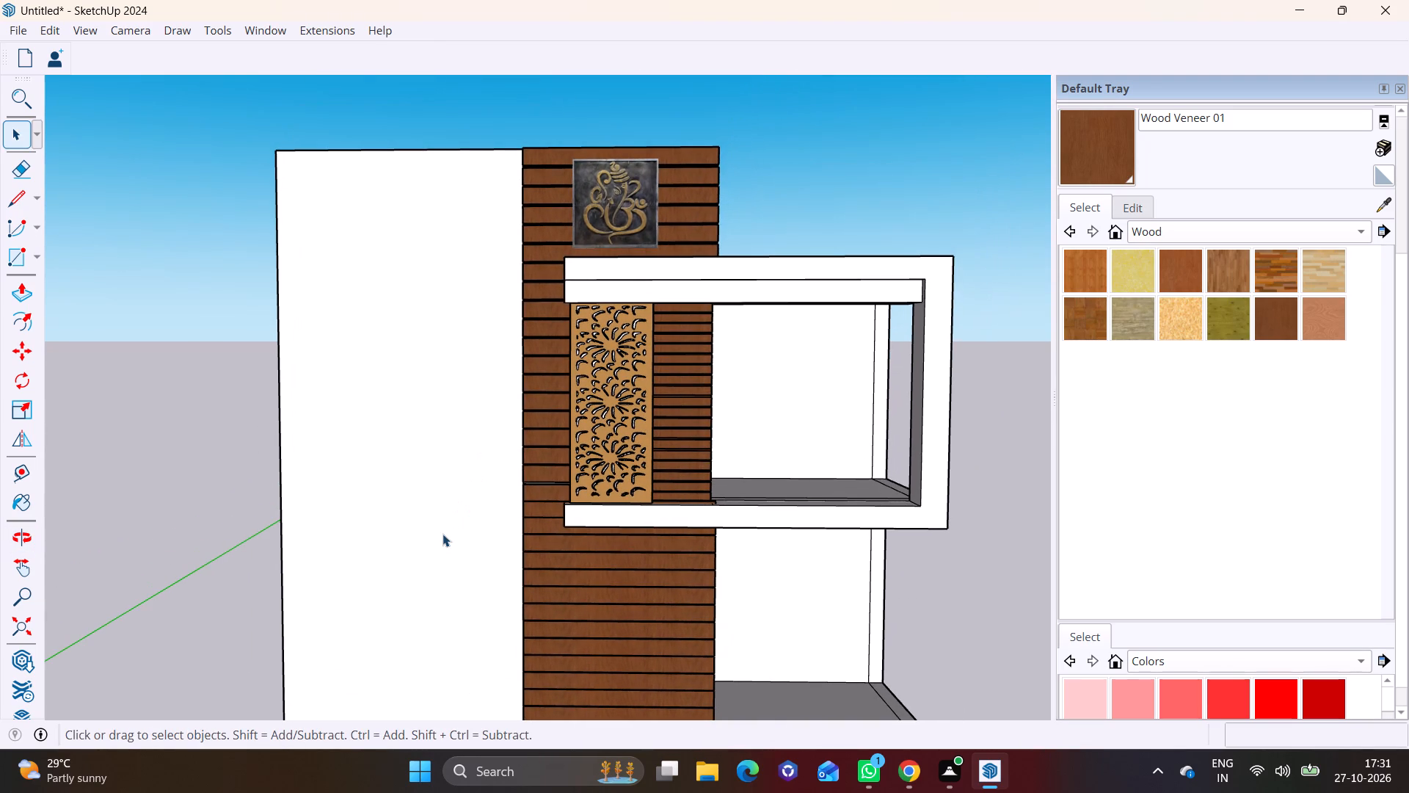
scroll(392, 468, down, 1)
shift+middle_drag(390, 457, 387, 377)
middle_drag(365, 401, 592, 385)
scroll(592, 385, down, 1)
middle_drag(403, 426, 361, 419)
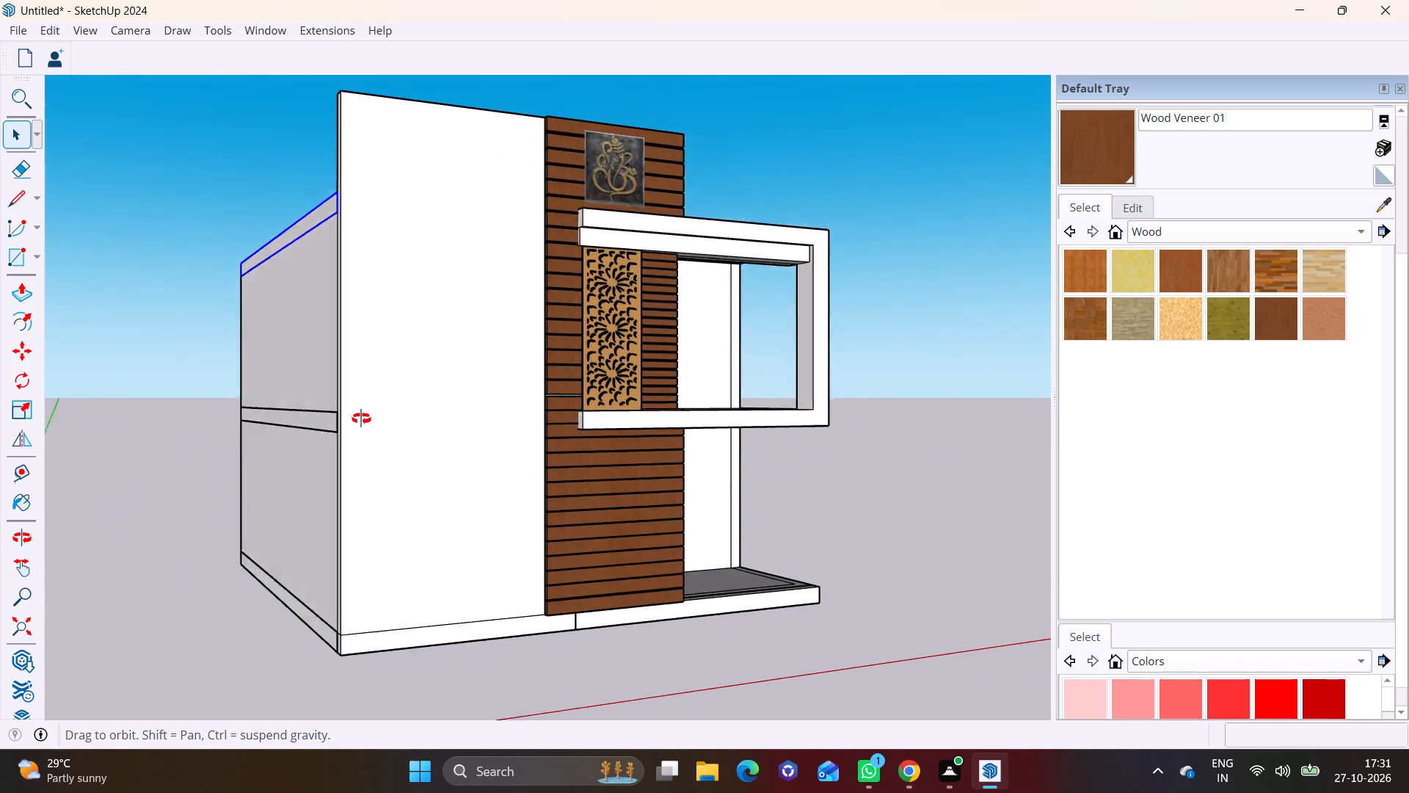
middle_drag(361, 419, 263, 419)
scroll(364, 414, up, 2)
shift+middle_drag(397, 408, 292, 414)
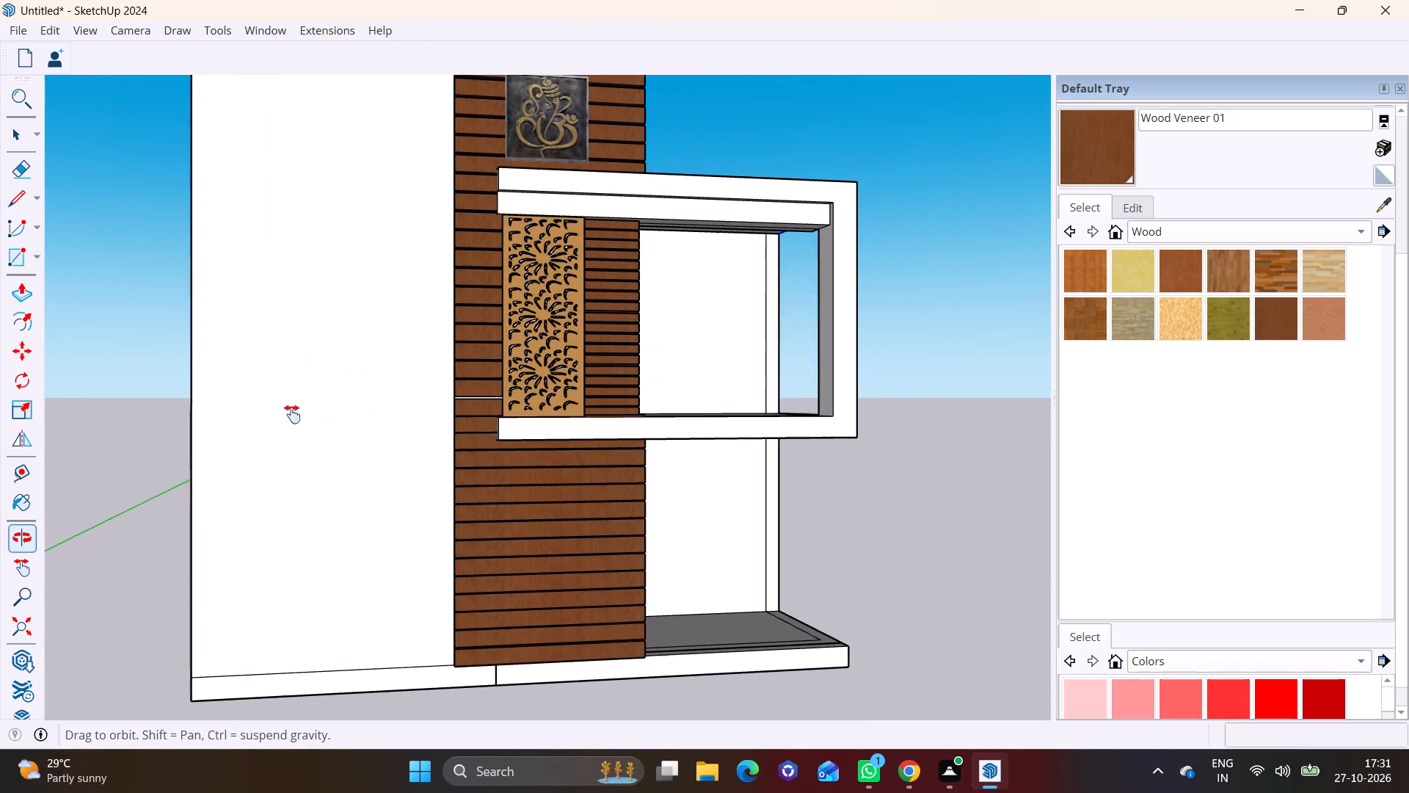
shift+middle_drag(292, 414, 272, 413)
scroll(269, 411, down, 3)
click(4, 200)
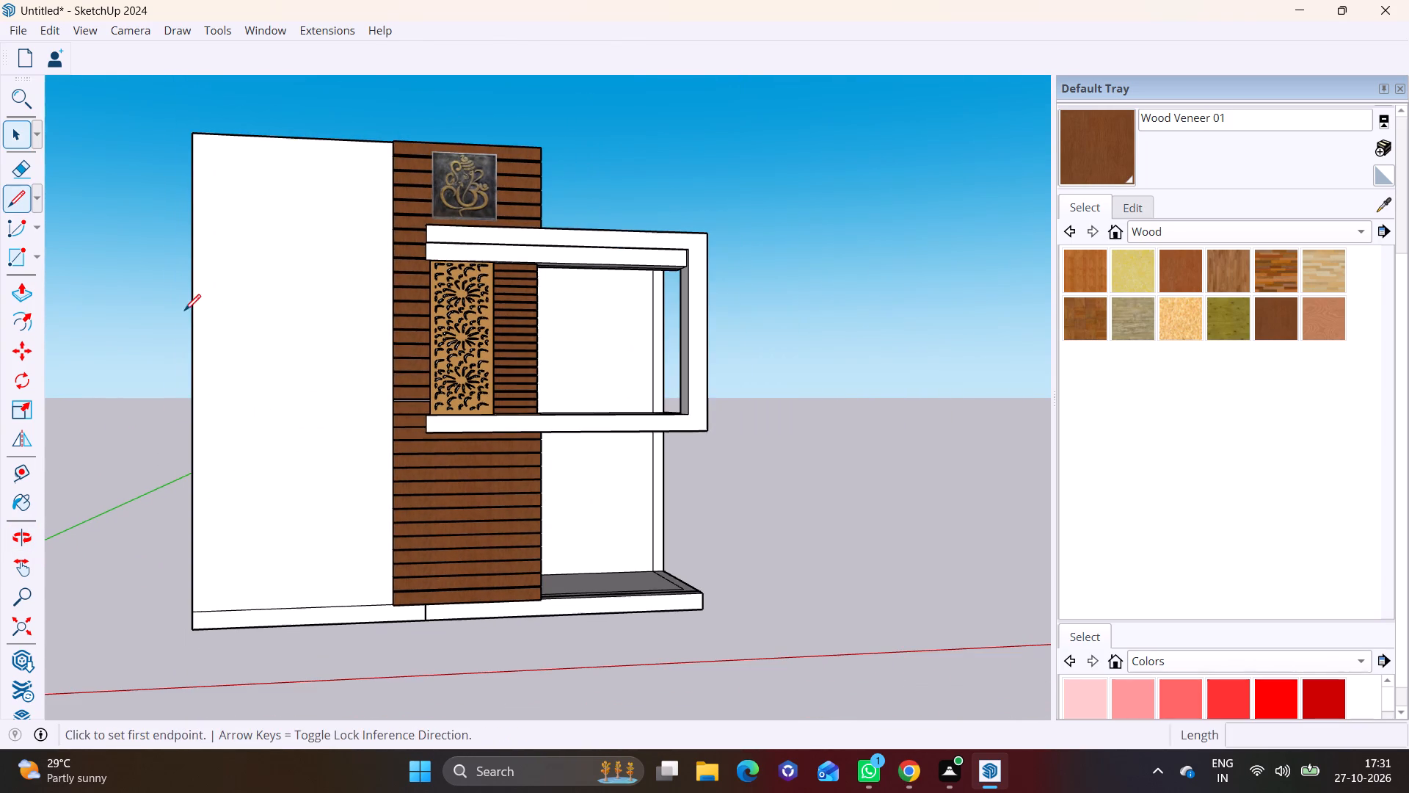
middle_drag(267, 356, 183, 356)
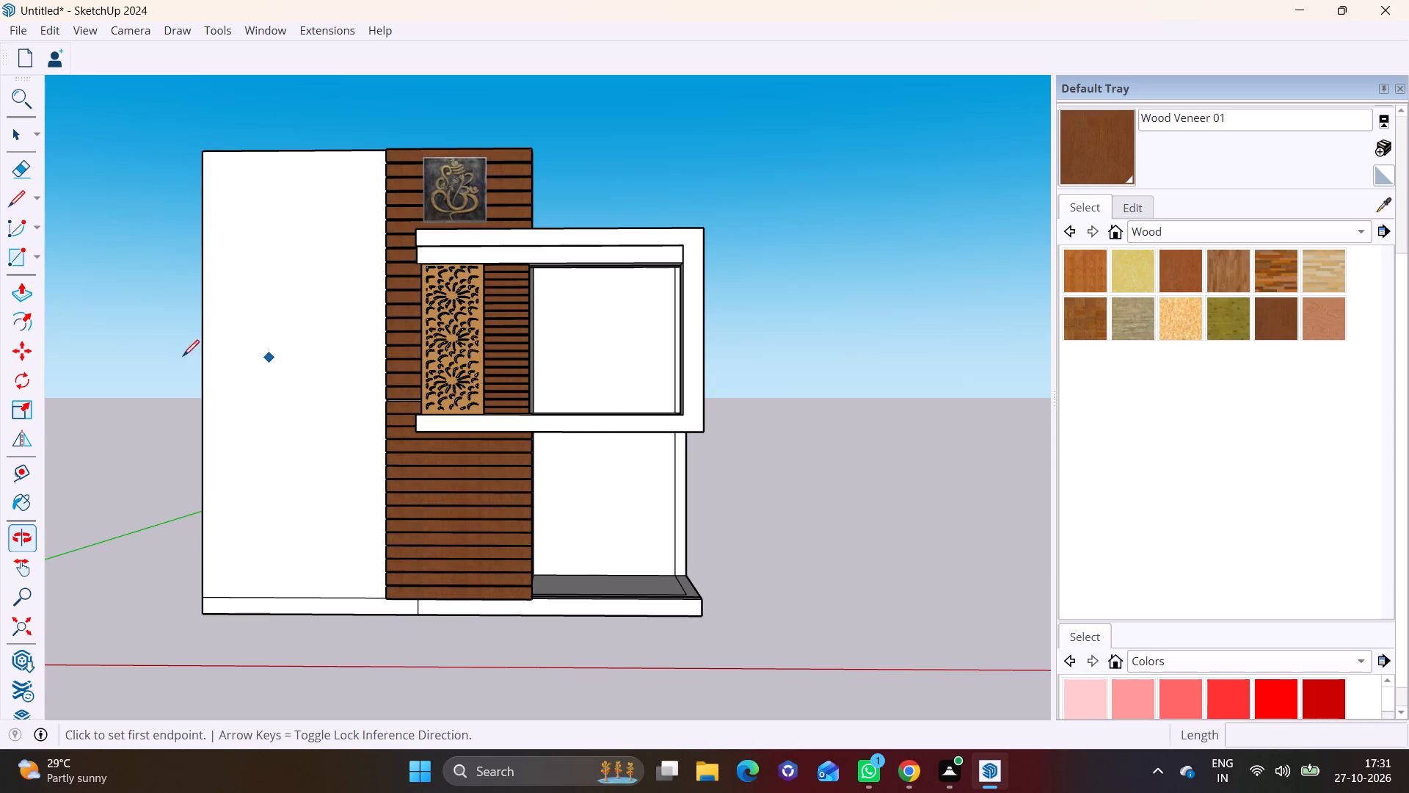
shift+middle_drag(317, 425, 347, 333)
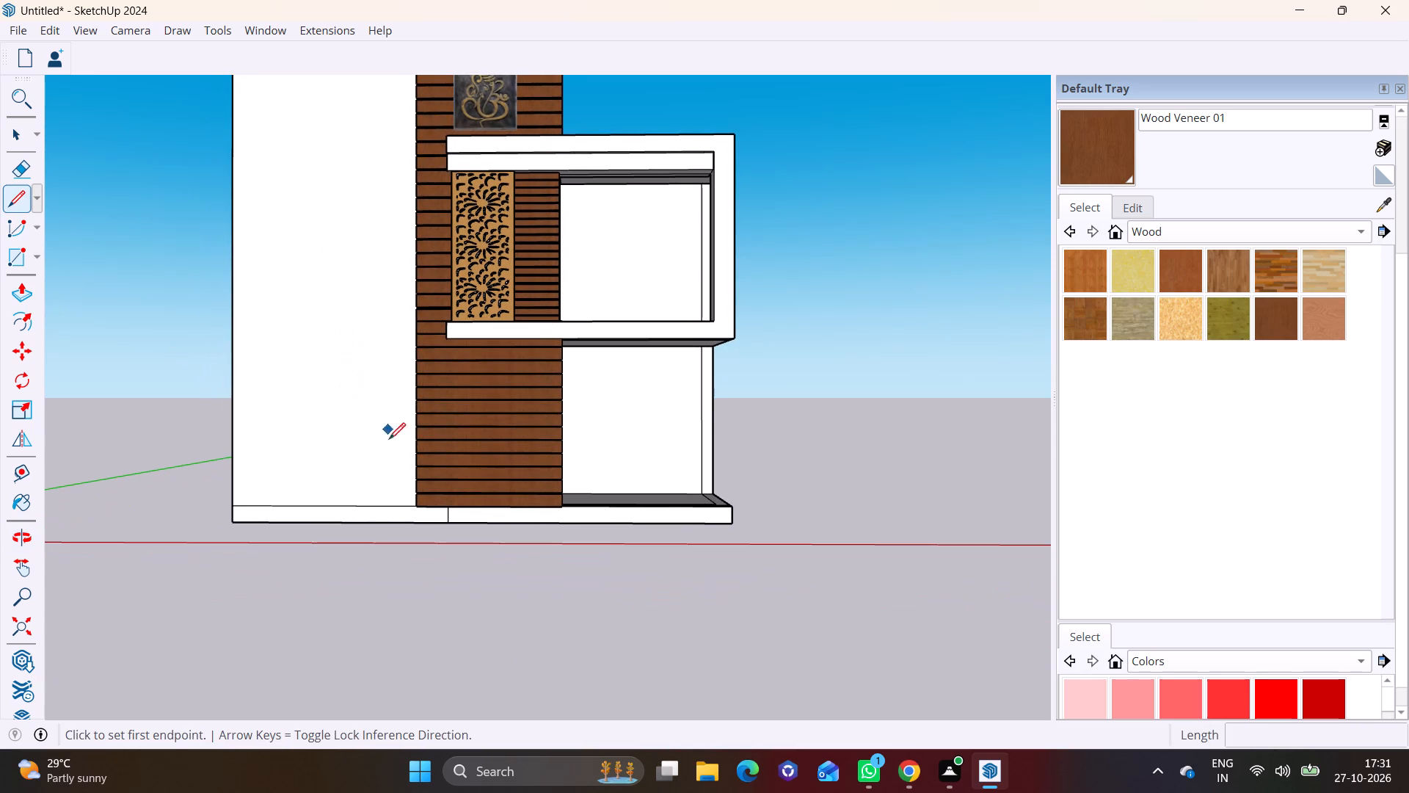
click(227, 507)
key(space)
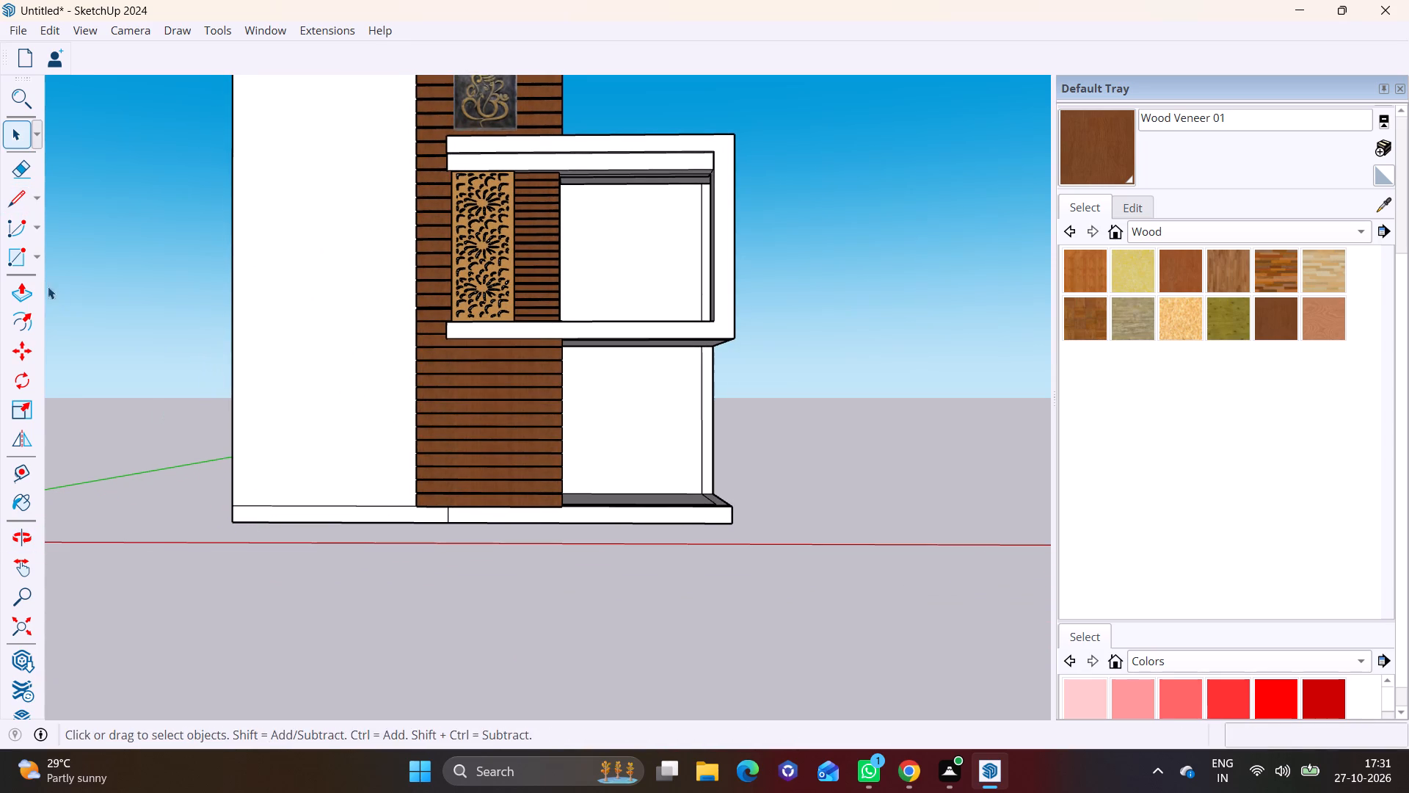
Draw a full-height rectangle on the plinth's front face, starting at the outer corner below the plain white wall.
click(36, 255)
drag(57, 281, 58, 290)
scroll(265, 522, up, 4)
middle_drag(269, 496, 269, 391)
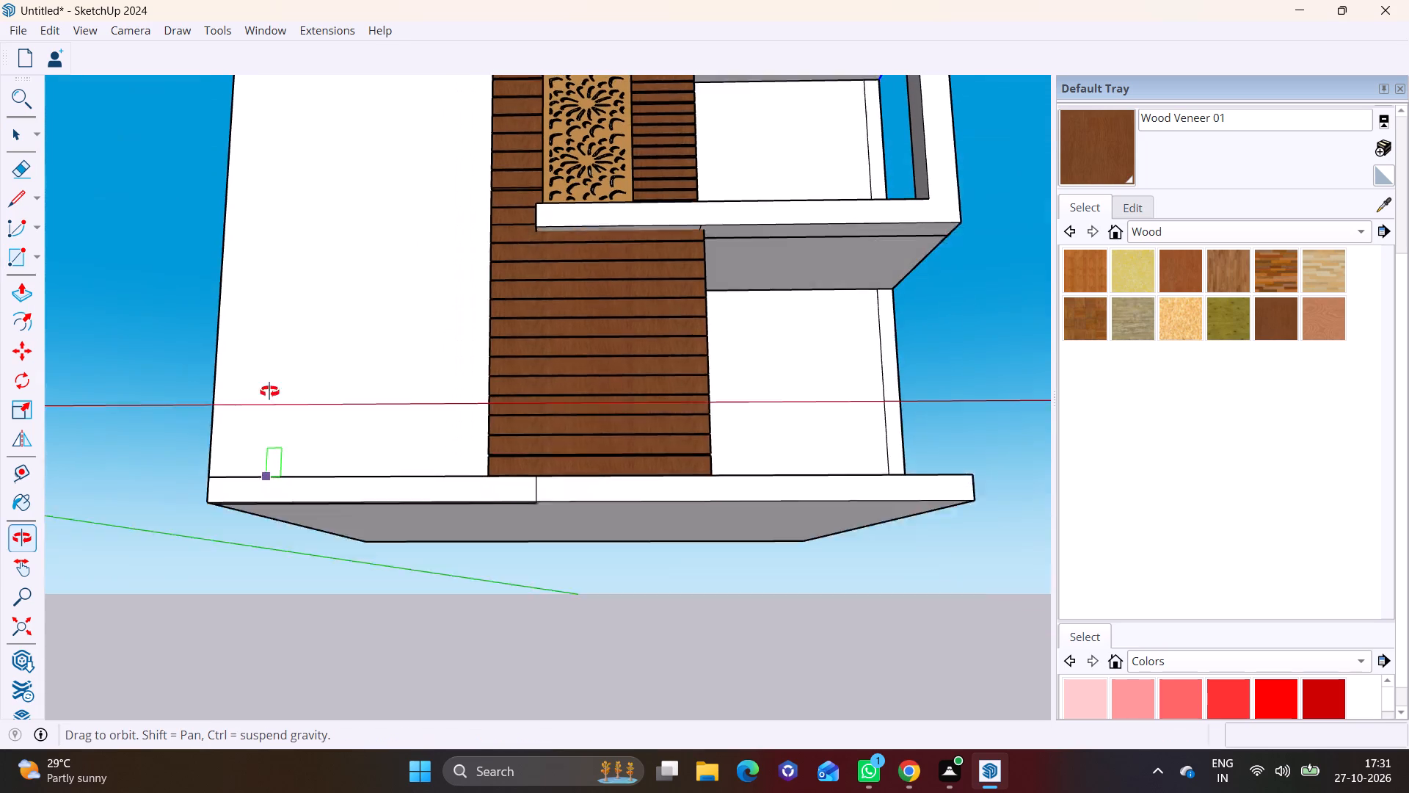
middle_drag(269, 391, 272, 367)
click(211, 459)
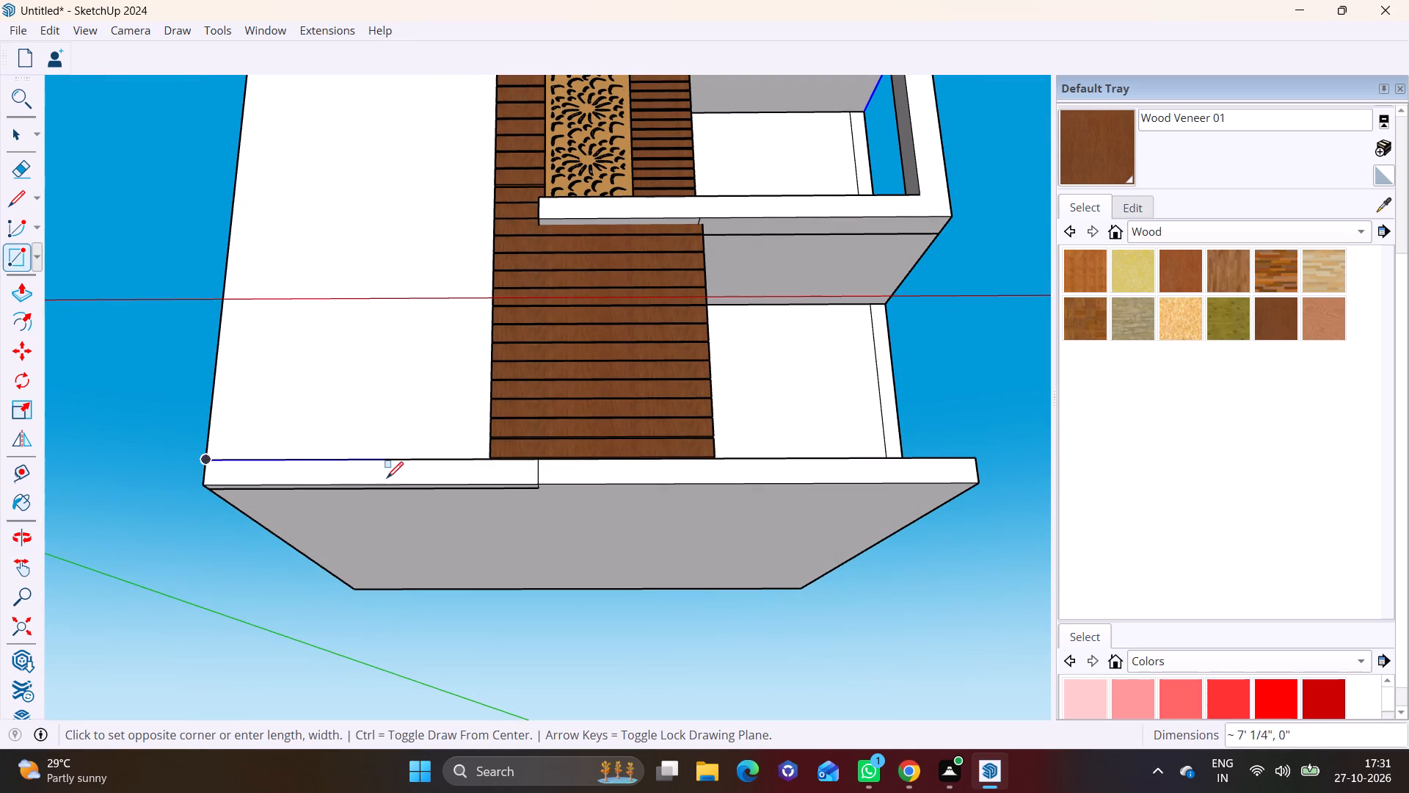
click(414, 482)
key(space)
Extrude the plinth rectangle outward about 2' 9/16" to form a ledge in front of the white wall.
click(374, 477)
middle_drag(376, 477, 163, 657)
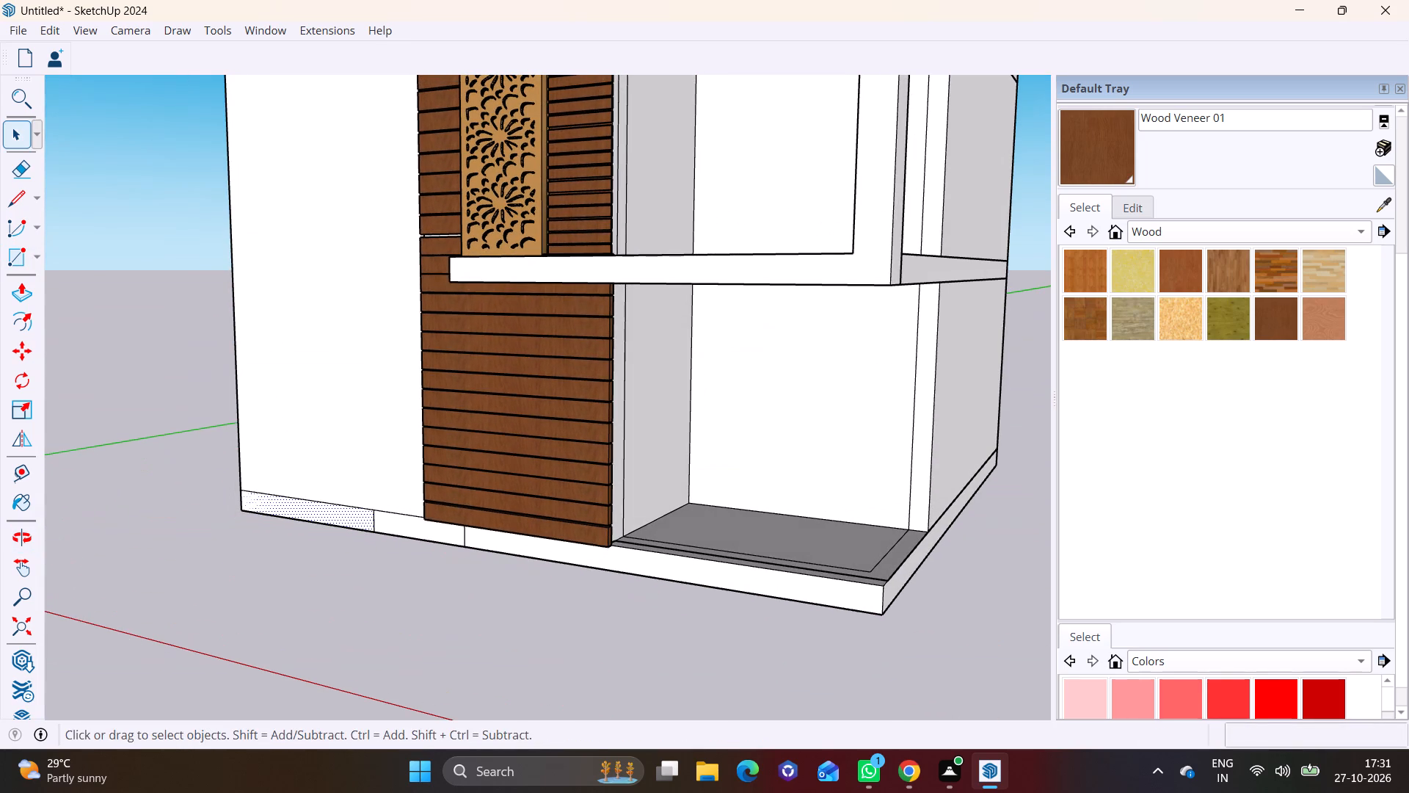
click(18, 284)
click(332, 518)
click(306, 525)
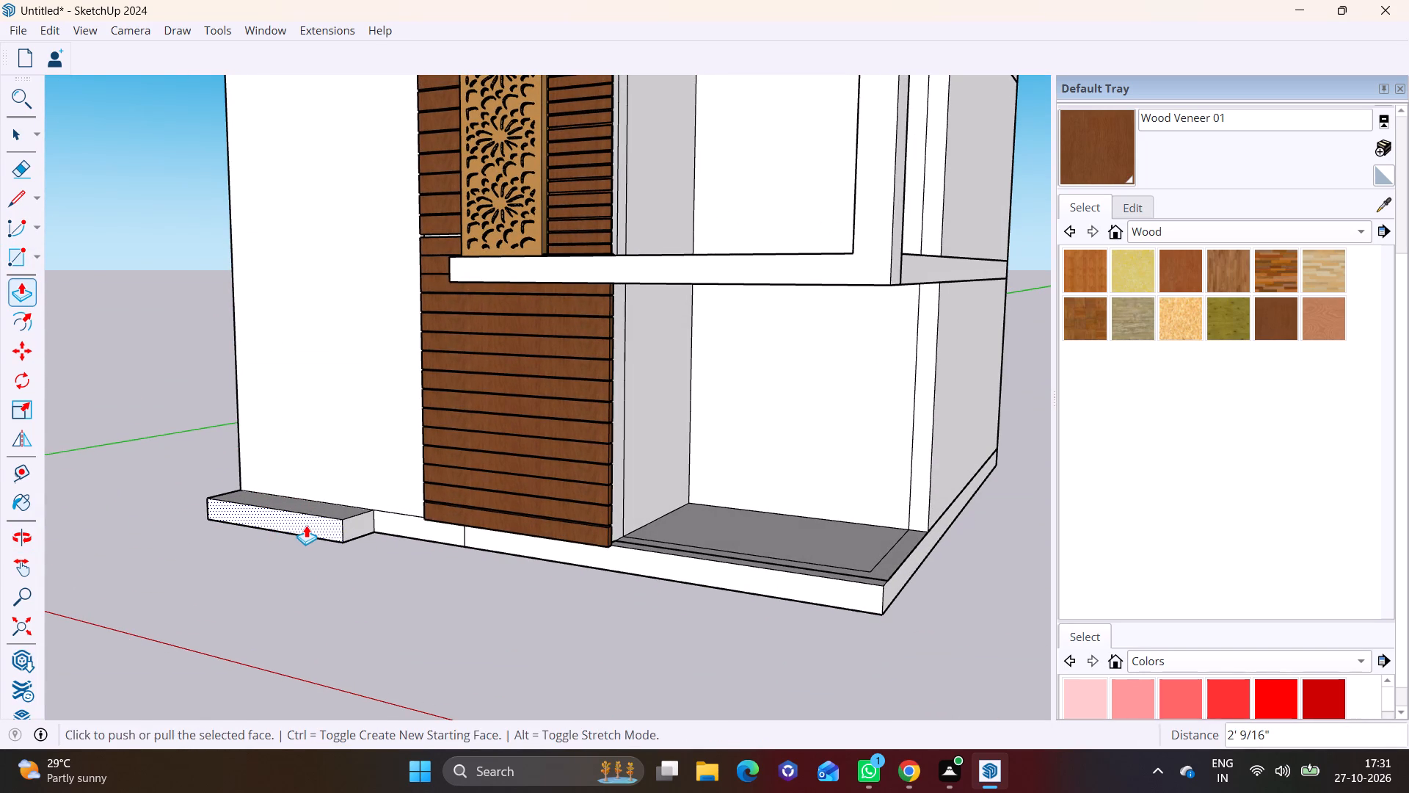
key(space)
Extend the ledge's end face along the plinth, past the white wall, to the far edge of the wood battens.
click(356, 528)
click(23, 303)
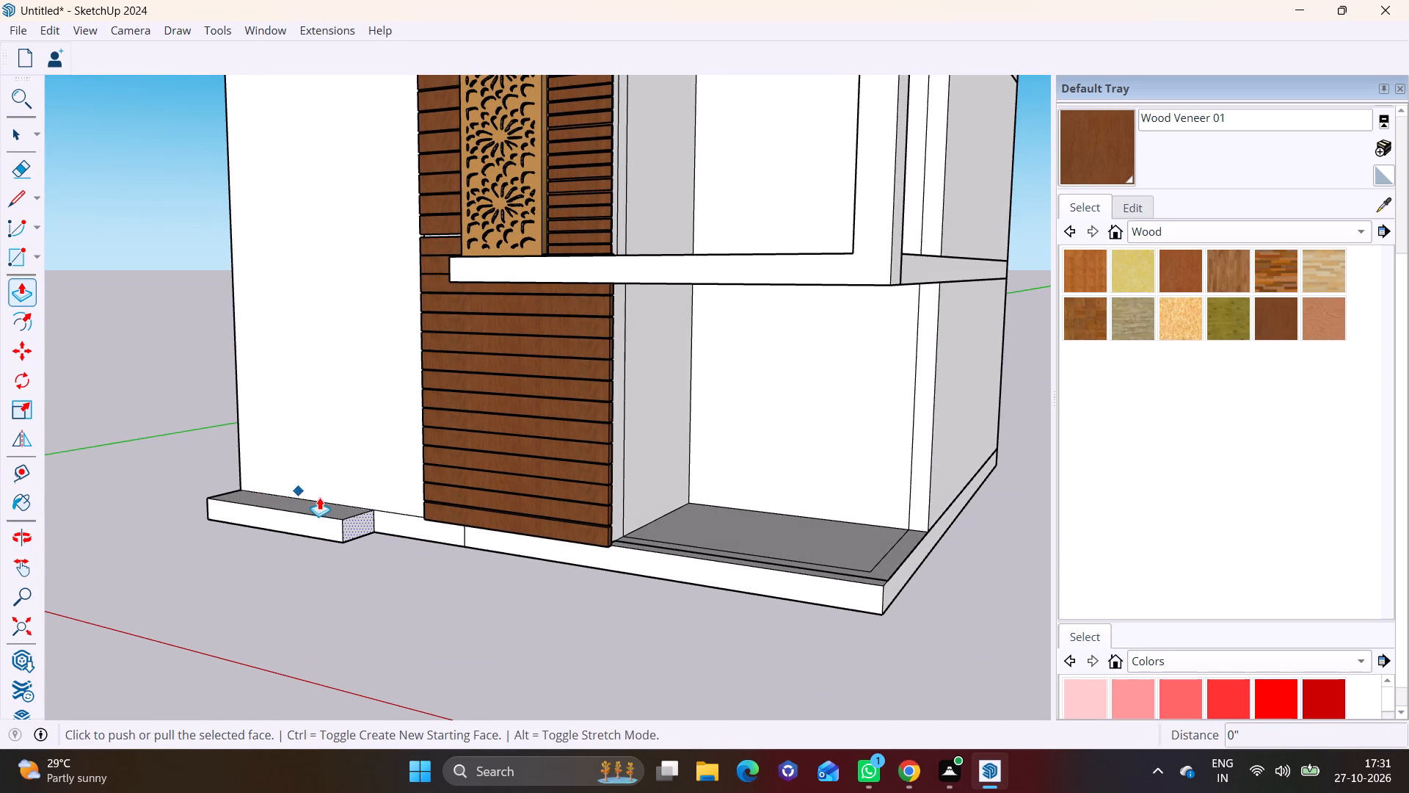
click(357, 534)
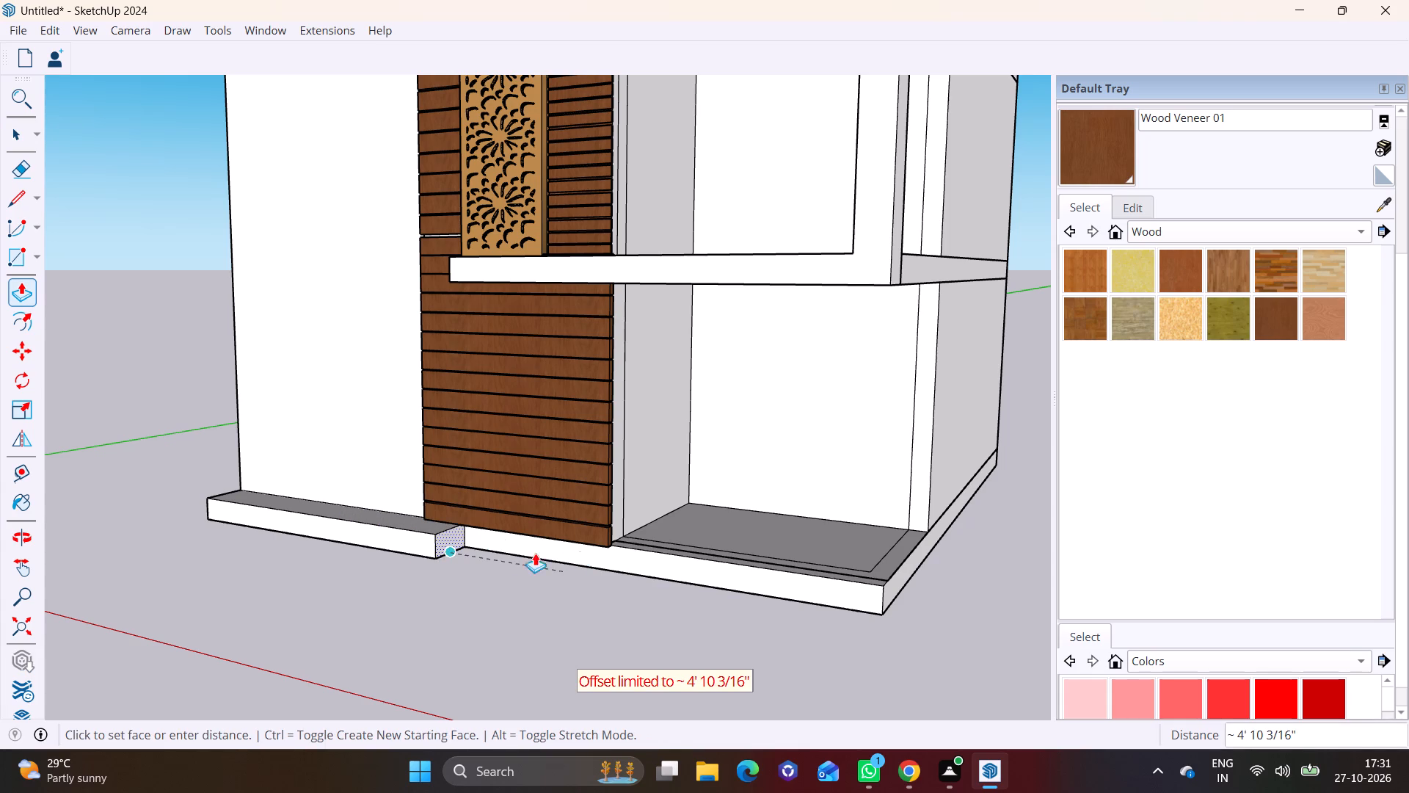
click(447, 542)
drag(440, 540, 572, 559)
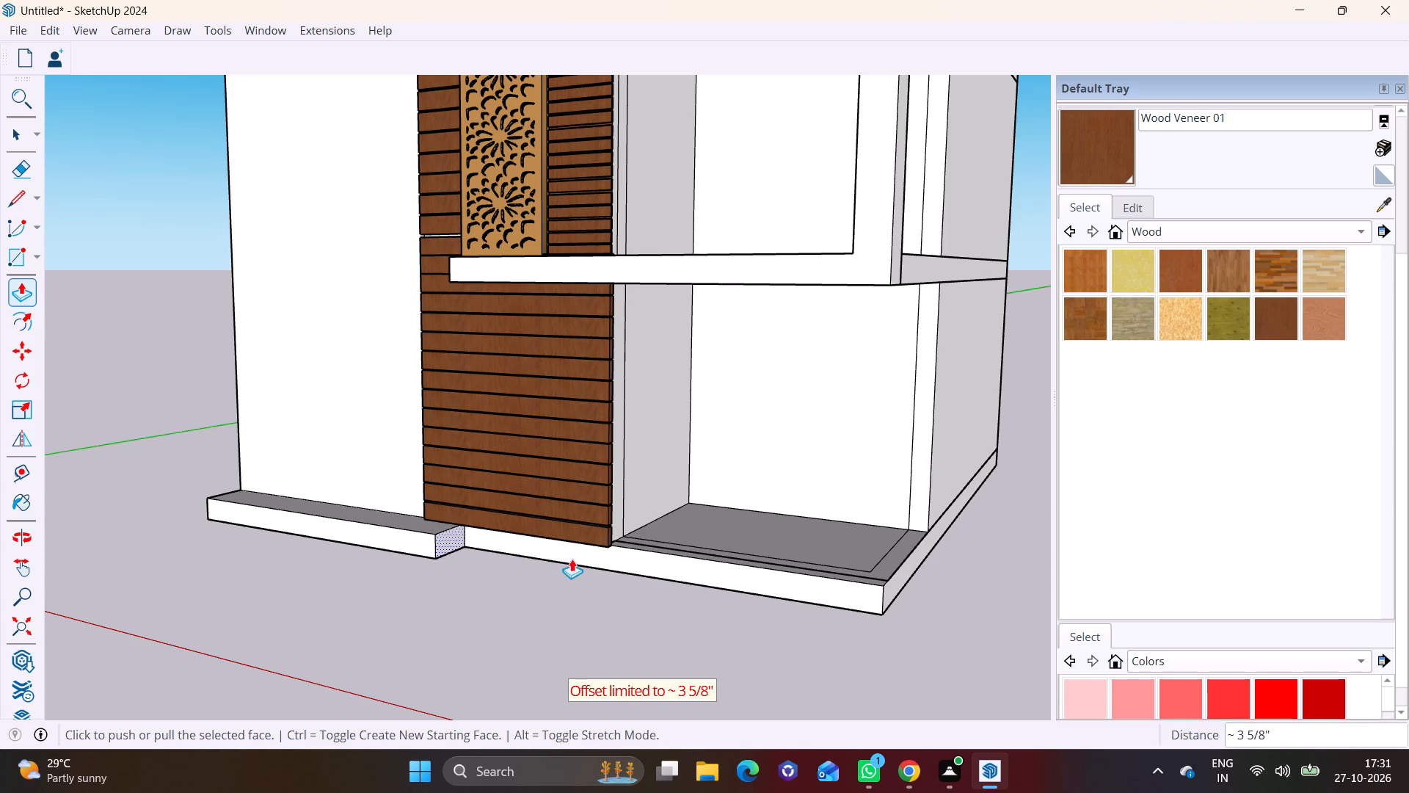
drag(437, 541, 587, 560)
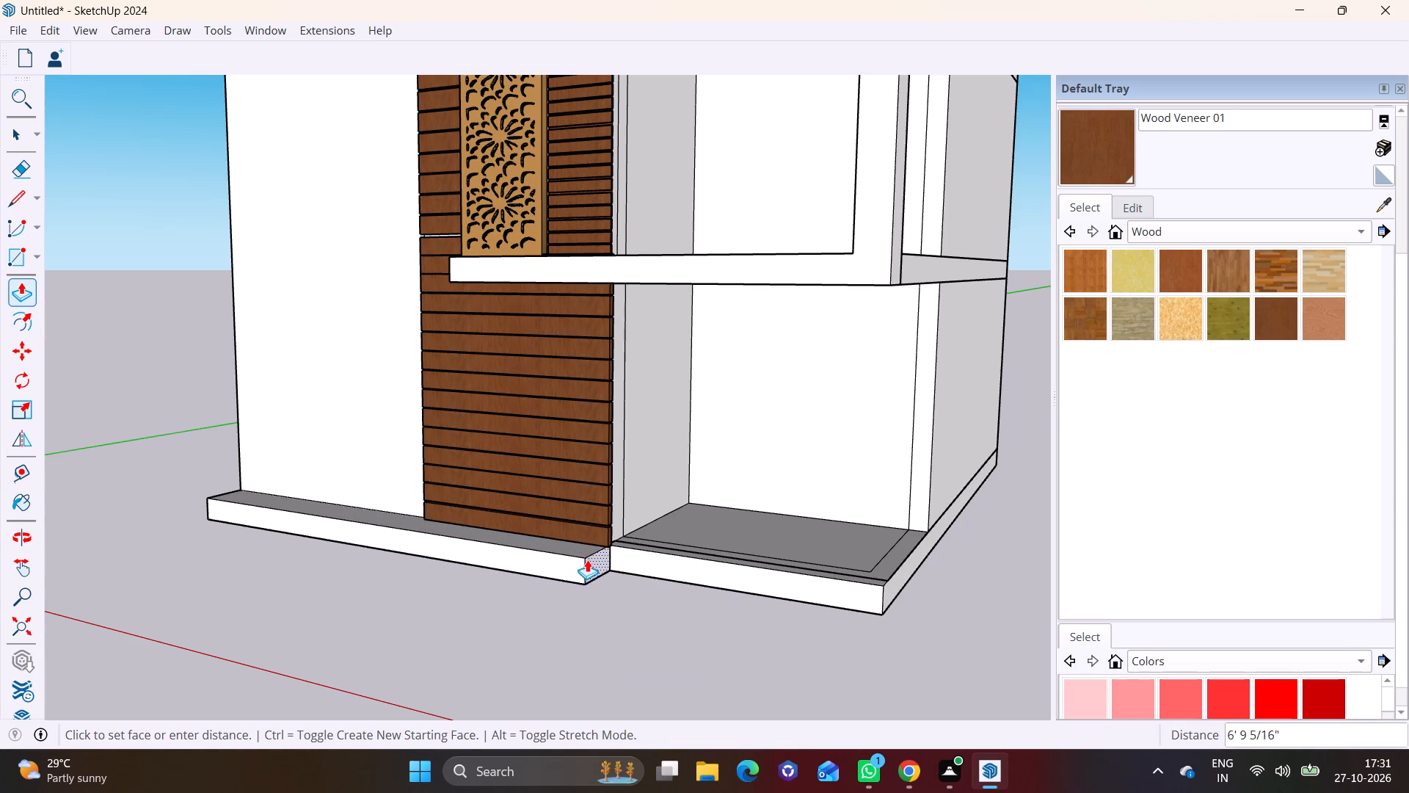
drag(587, 560, 592, 558)
click(608, 527)
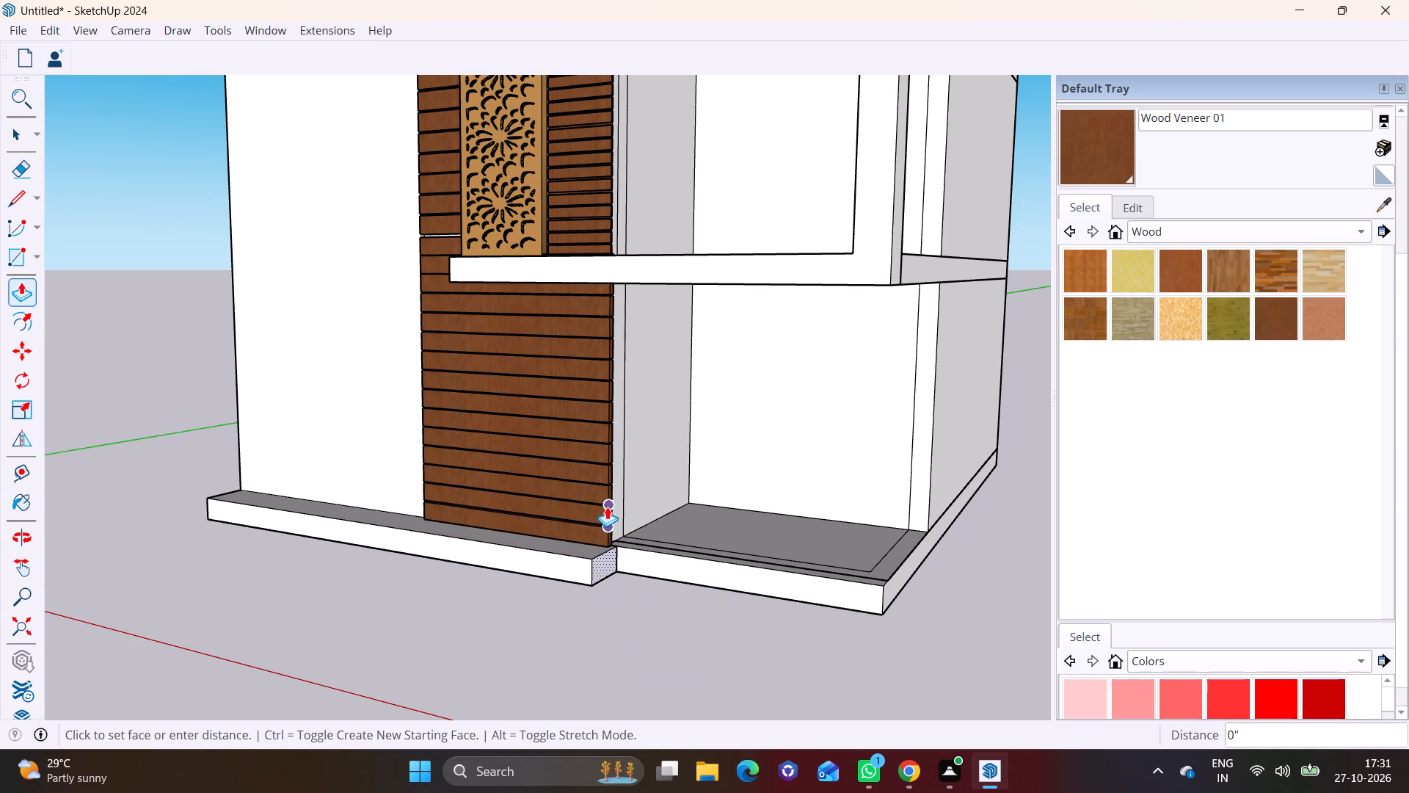
click(607, 507)
middle_drag(505, 564, 307, 663)
scroll(438, 560, down, 1)
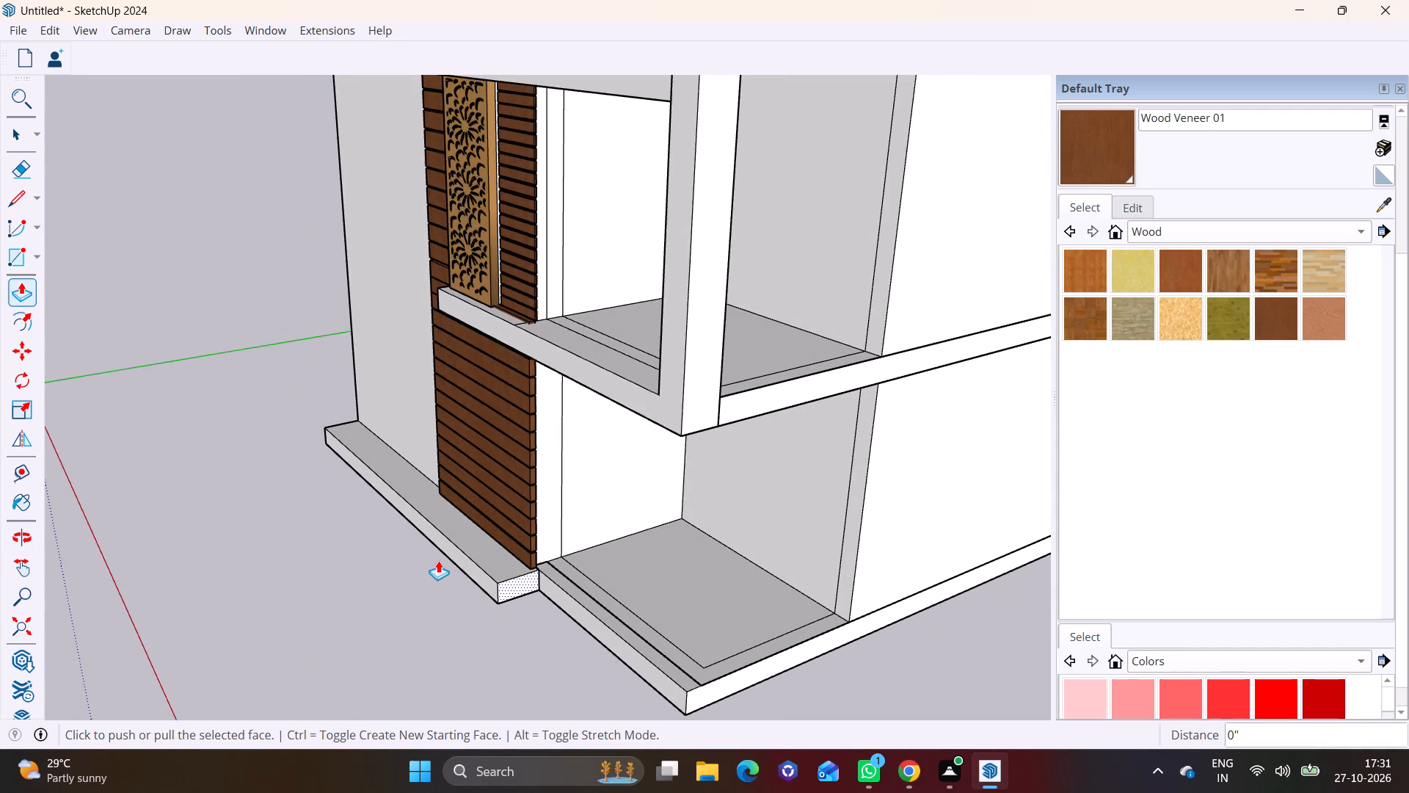
scroll(438, 560, down, 3)
scroll(420, 541, up, 4)
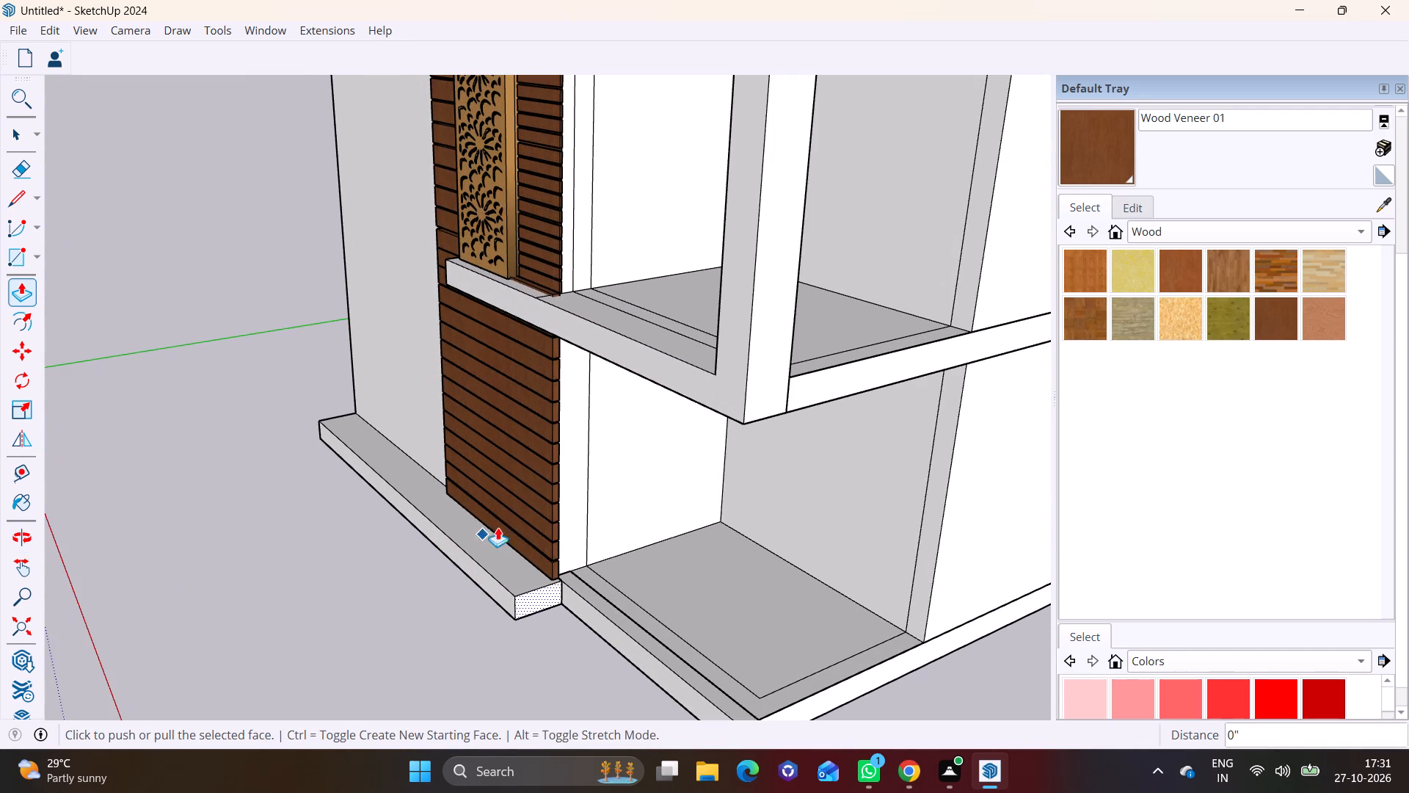
key(space)
Draw a rectangle about 1' 4 7/8" by 20' 1" on the ledge's top face, along its outer edge for the full length.
middle_drag(445, 506, 857, 580)
scroll(531, 548, up, 2)
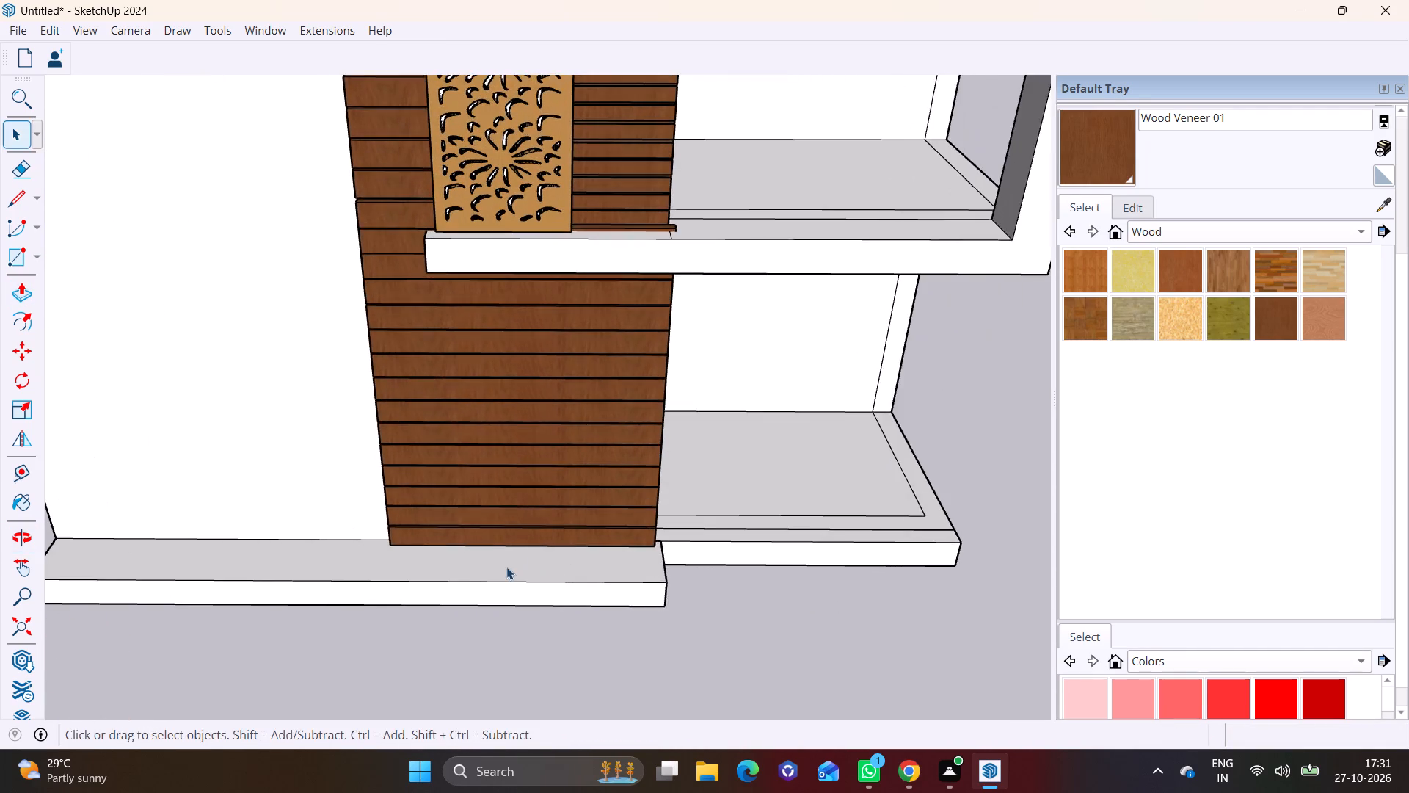
middle_drag(500, 567, 565, 518)
click(34, 253)
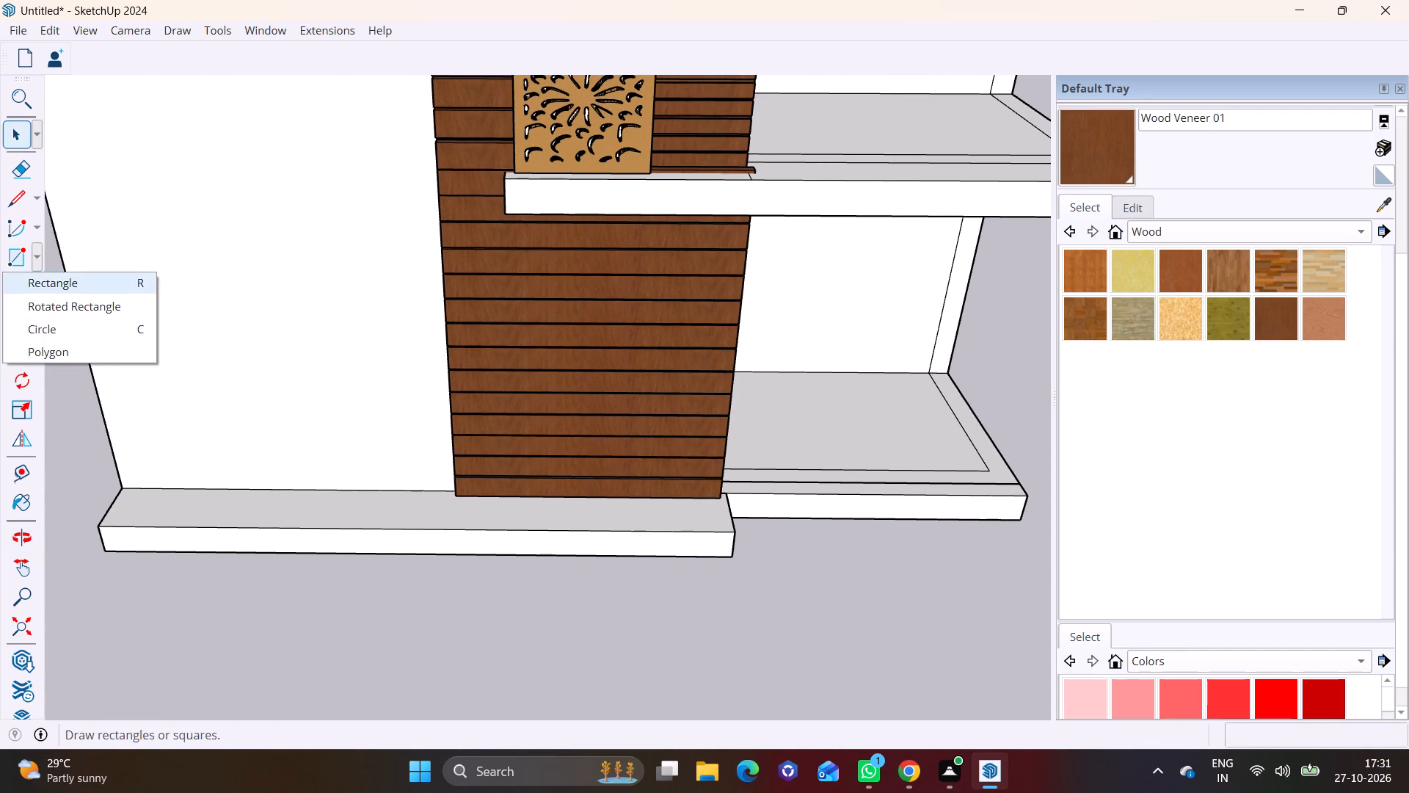
click(38, 278)
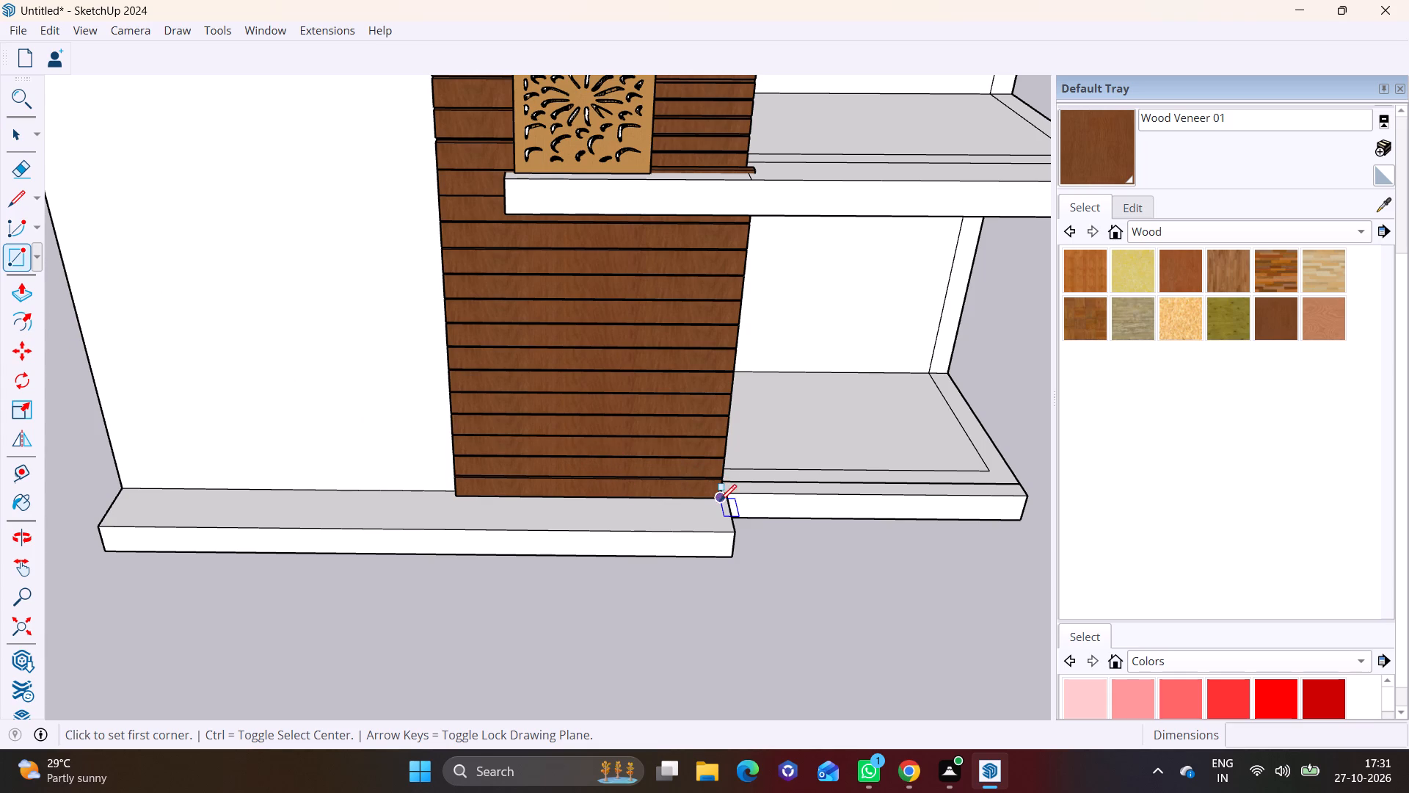
scroll(724, 503, up, 5)
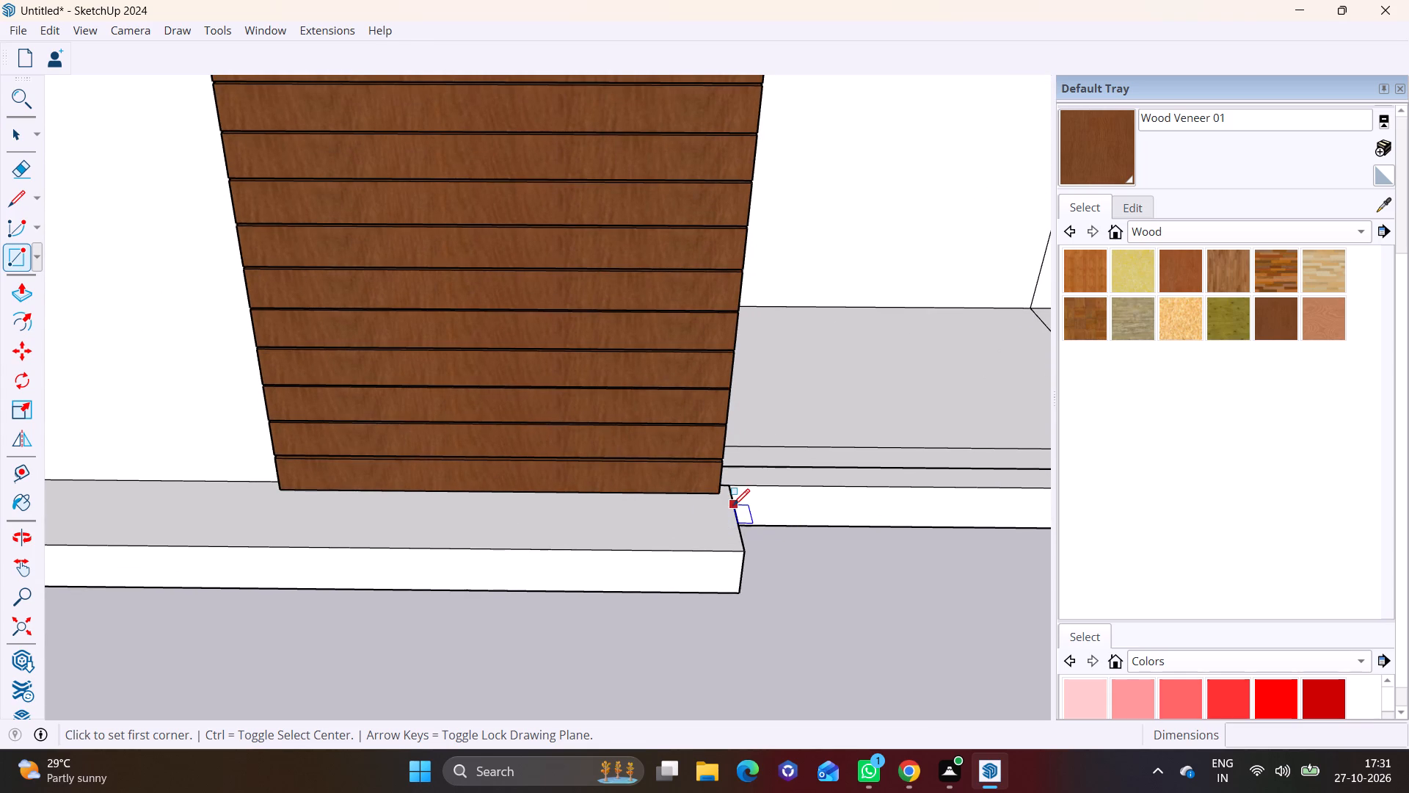
click(733, 505)
scroll(221, 538, down, 1)
middle_drag(194, 540, 485, 554)
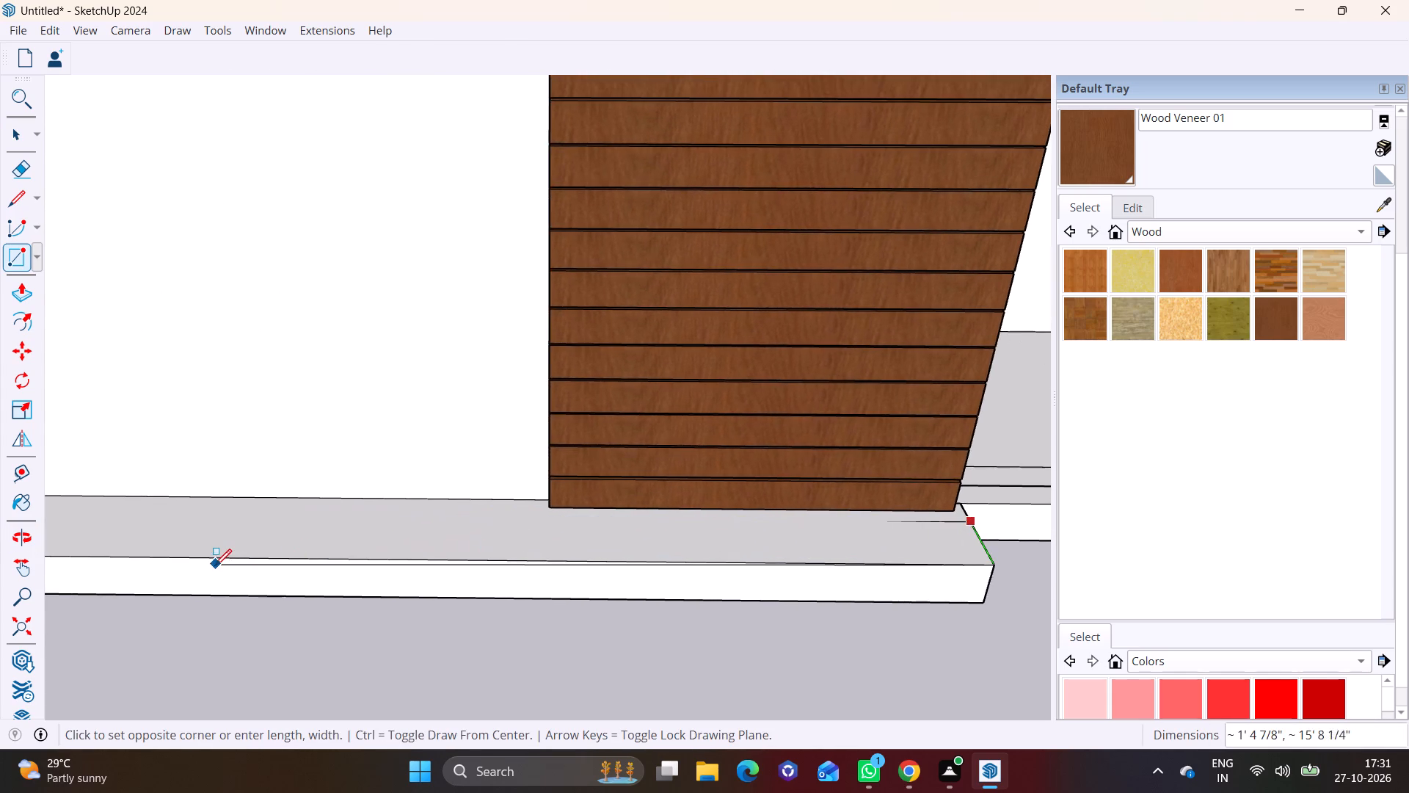
scroll(215, 565, down, 5)
click(81, 560)
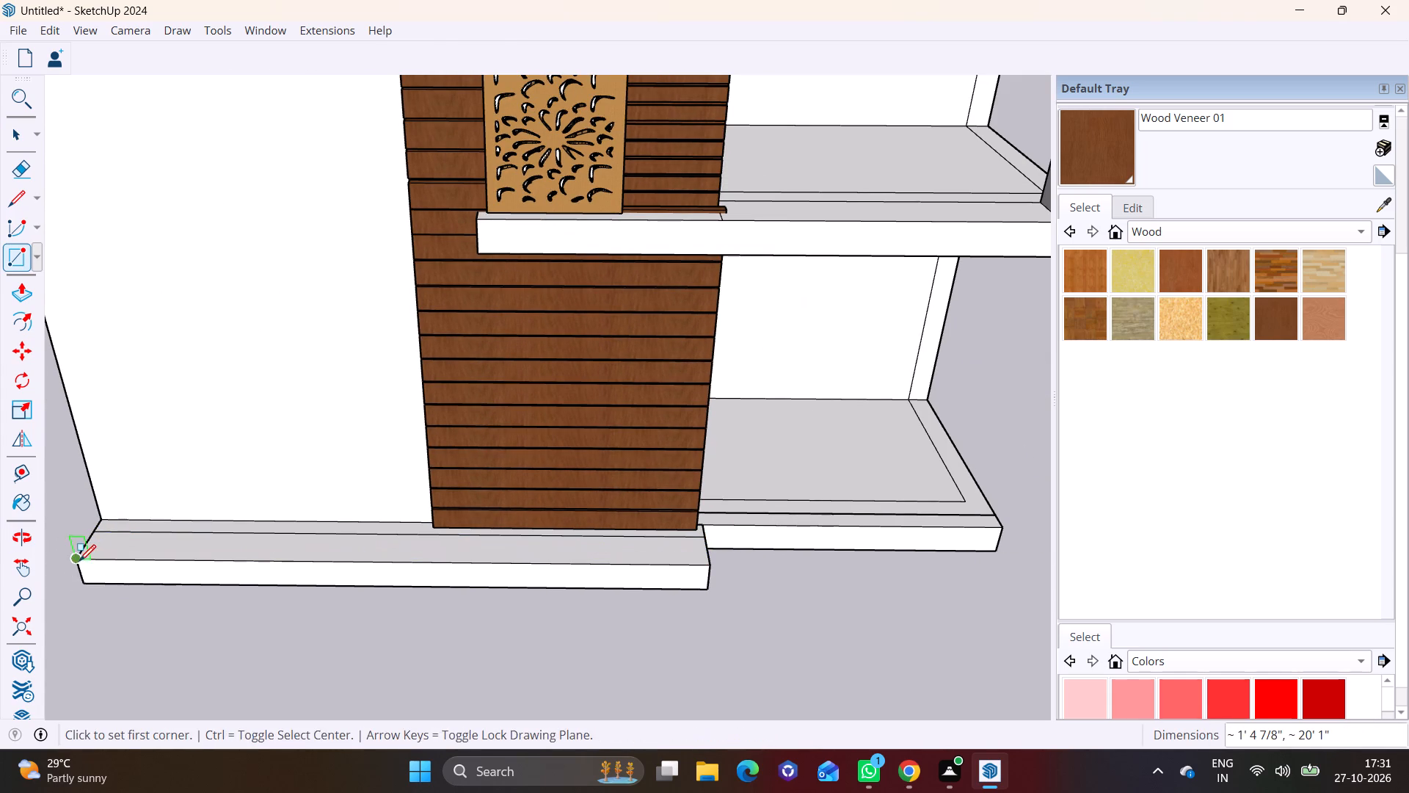
key(space)
Extrude the outer strip of the ledge upward about 4' 6 1/16" to form a low front wall.
click(167, 548)
click(21, 300)
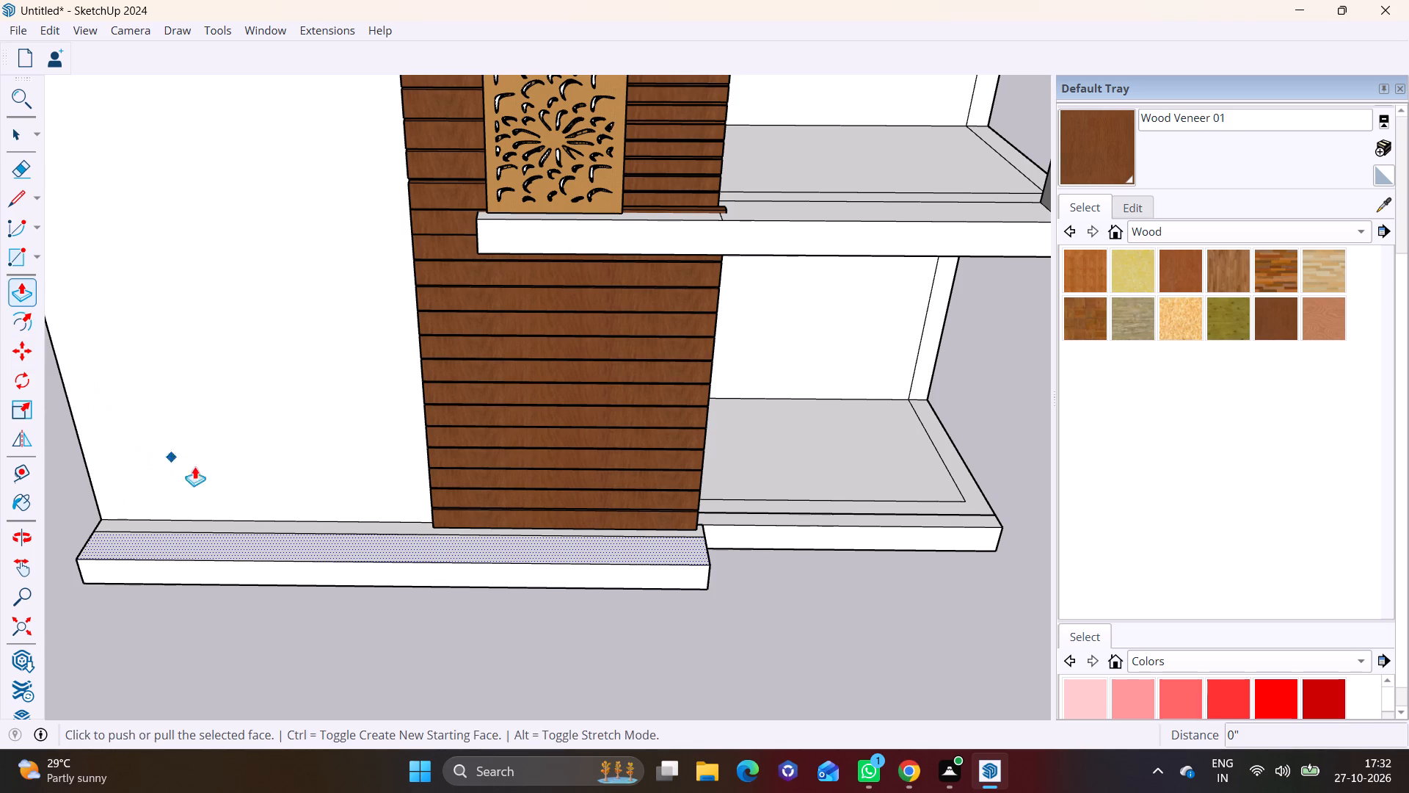
click(308, 538)
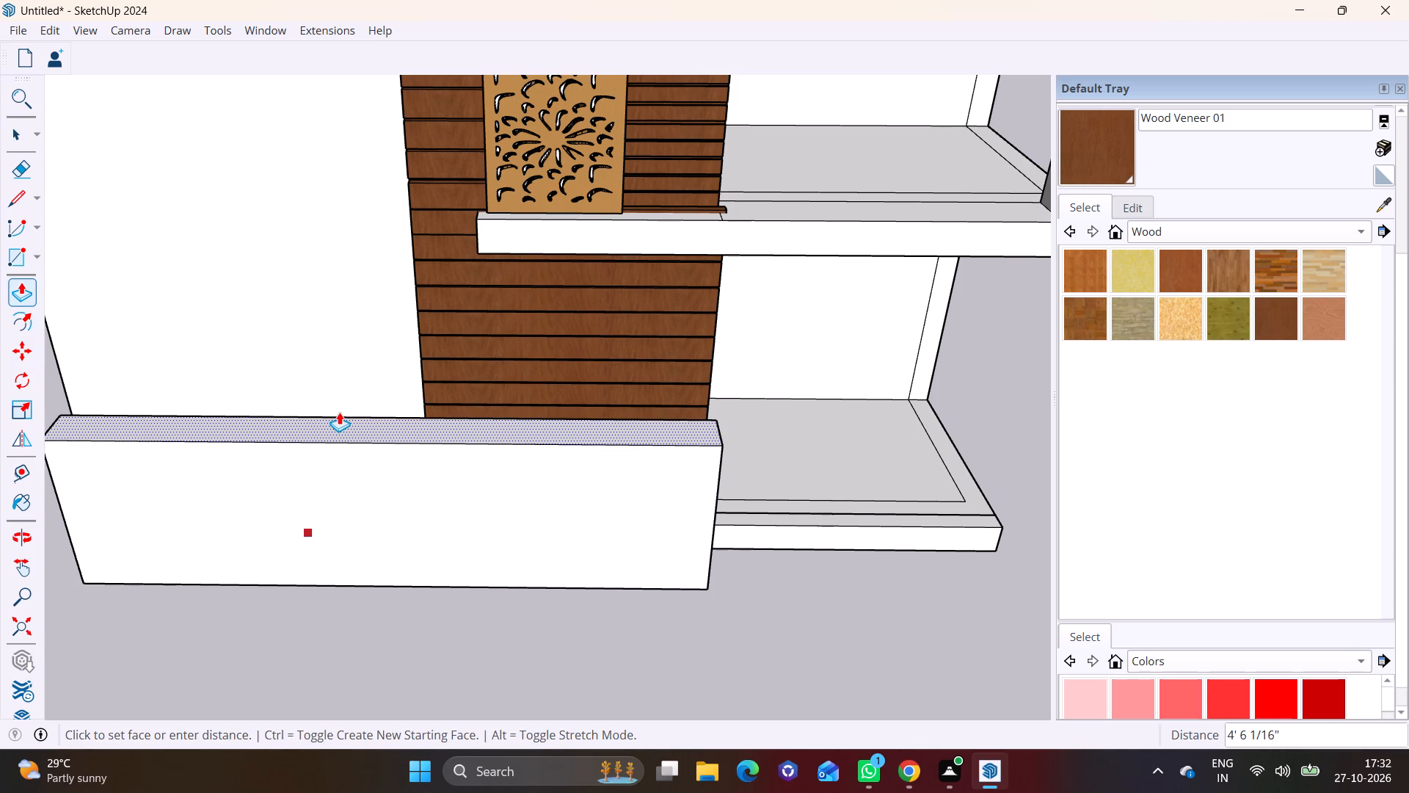
click(339, 412)
Examine the raised front wall against the whole façade from the front and side.
middle_drag(493, 544, 506, 304)
scroll(467, 380, down, 3)
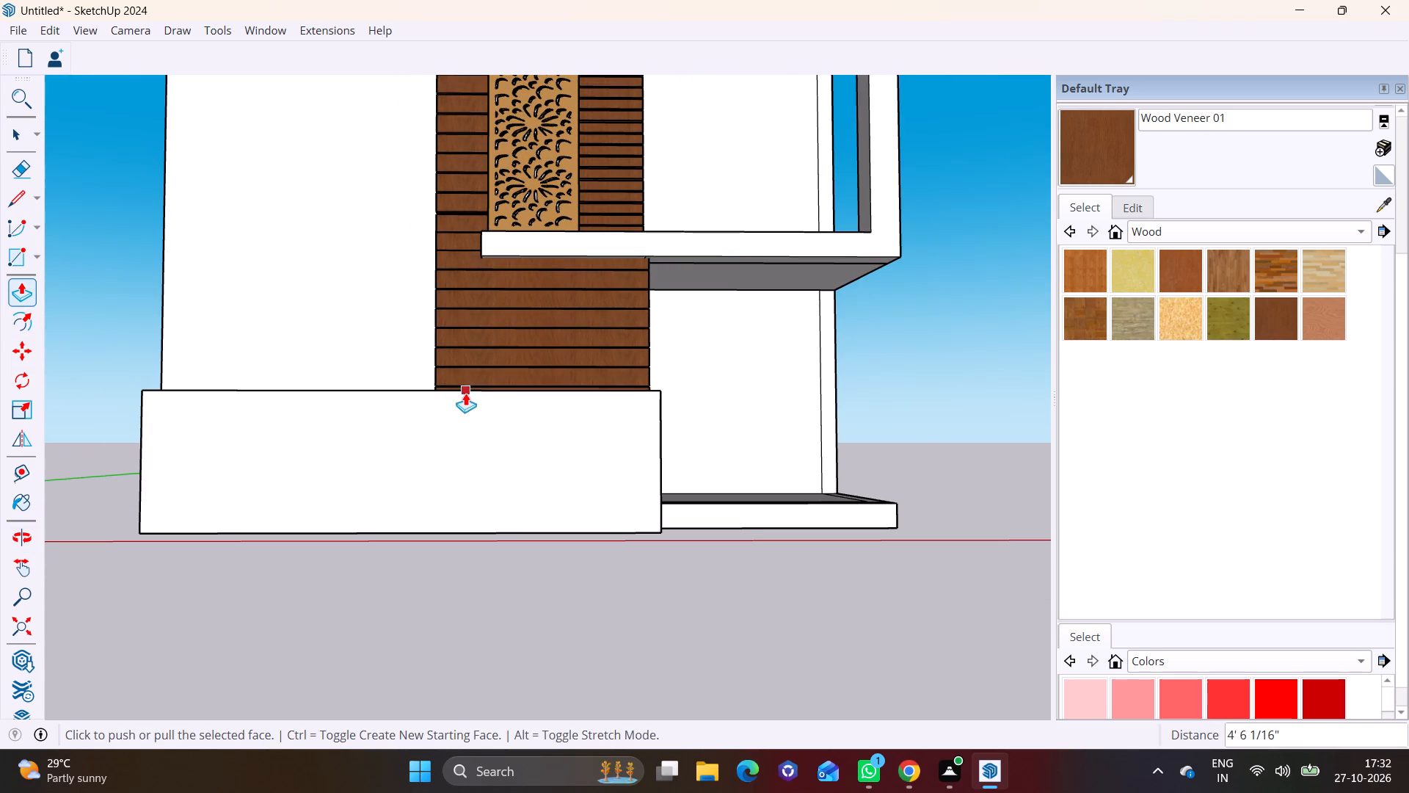
shift+middle_drag(480, 386, 589, 572)
middle_drag(501, 559, 526, 520)
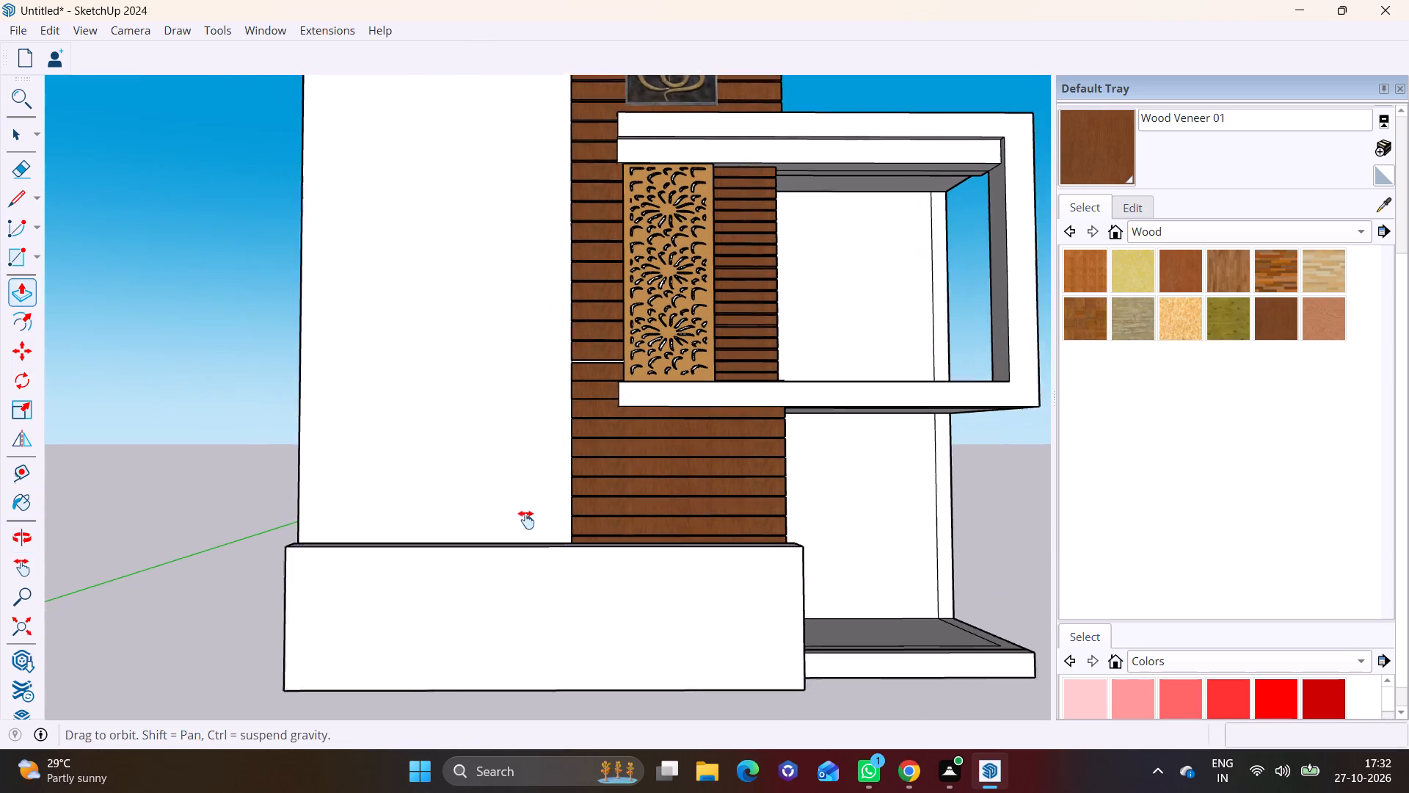
middle_drag(526, 520, 536, 506)
shift+middle_drag(313, 557, 329, 490)
scroll(324, 508, up, 1)
middle_drag(324, 510, 658, 556)
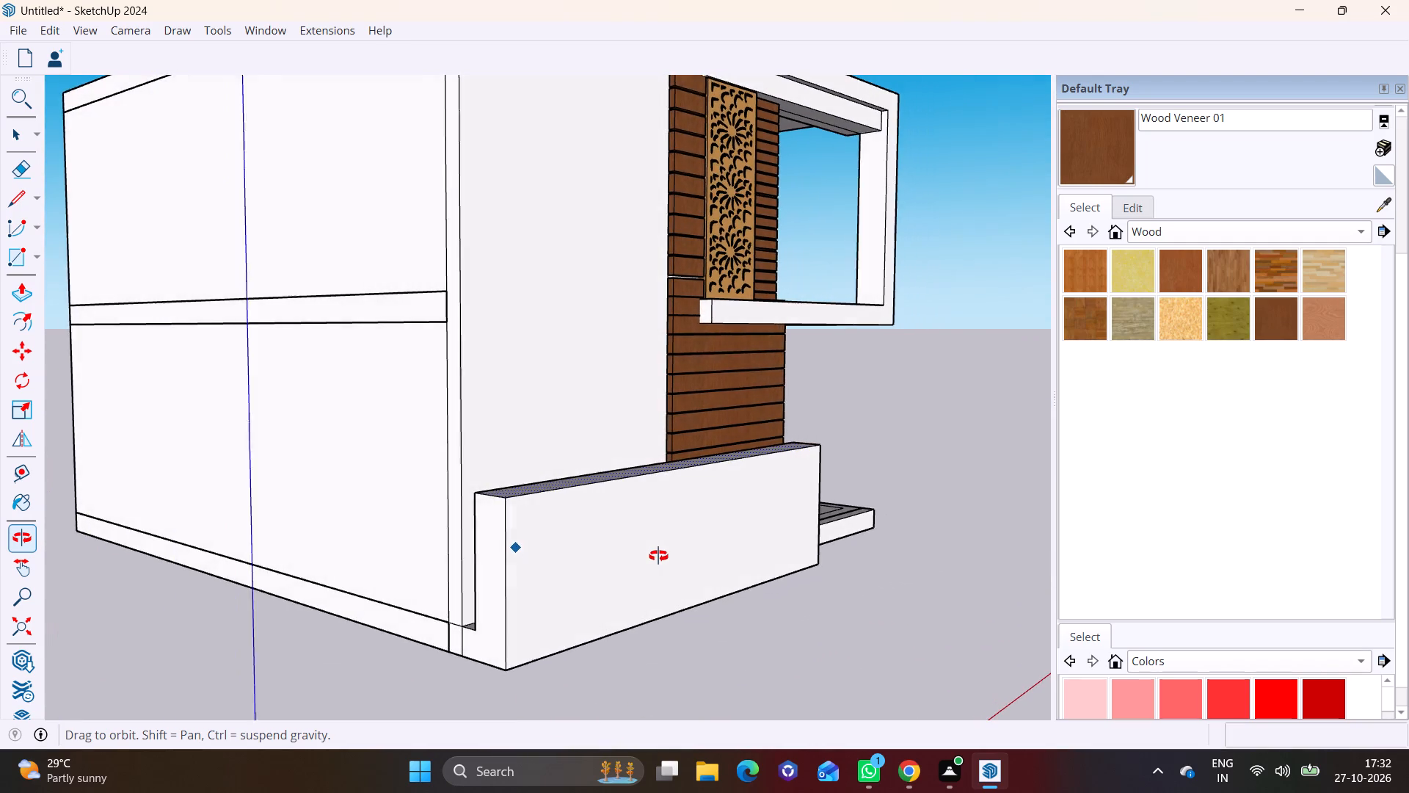
middle_drag(658, 556, 344, 548)
scroll(467, 498, down, 6)
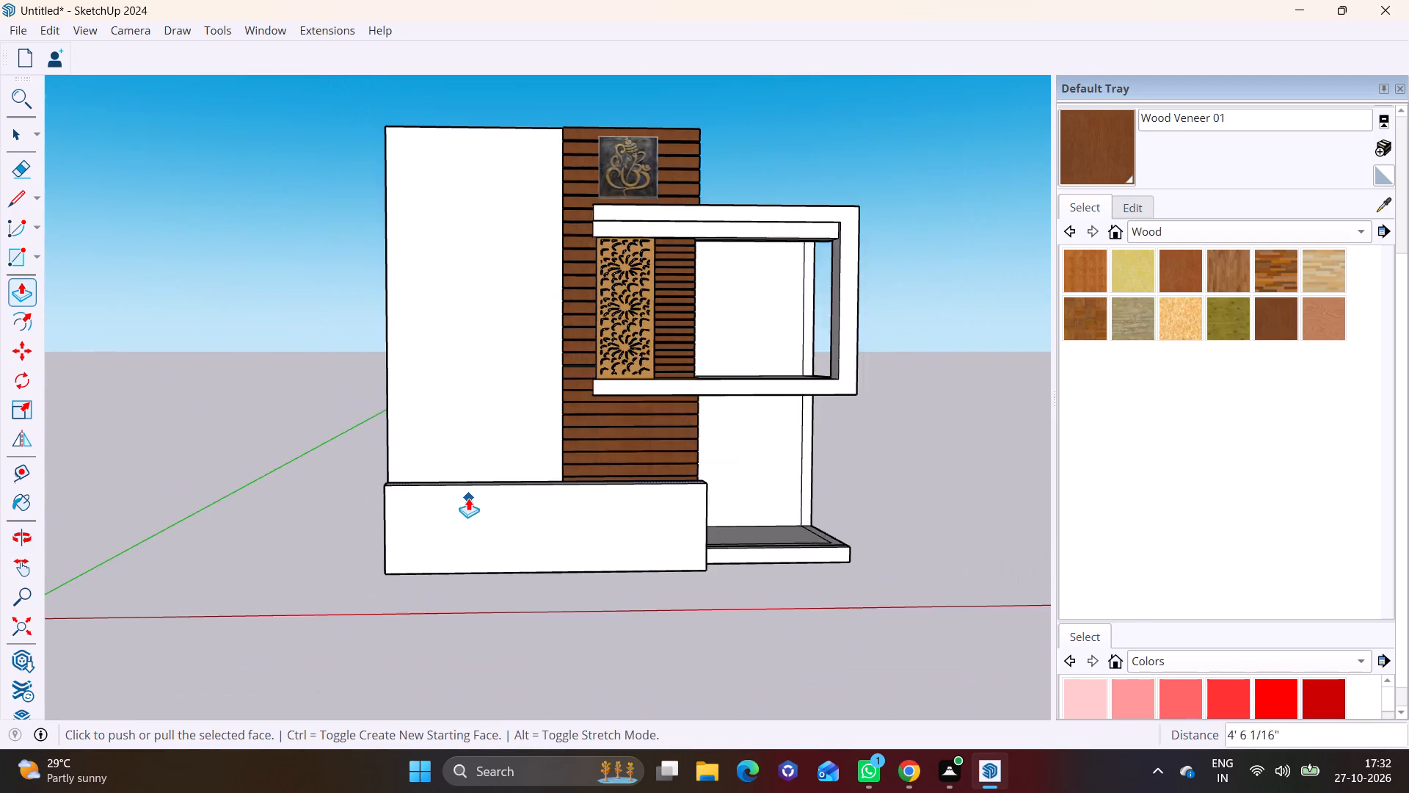
shift+middle_drag(466, 496, 358, 712)
scroll(350, 581, down, 1)
shift+middle_drag(368, 545, 368, 490)
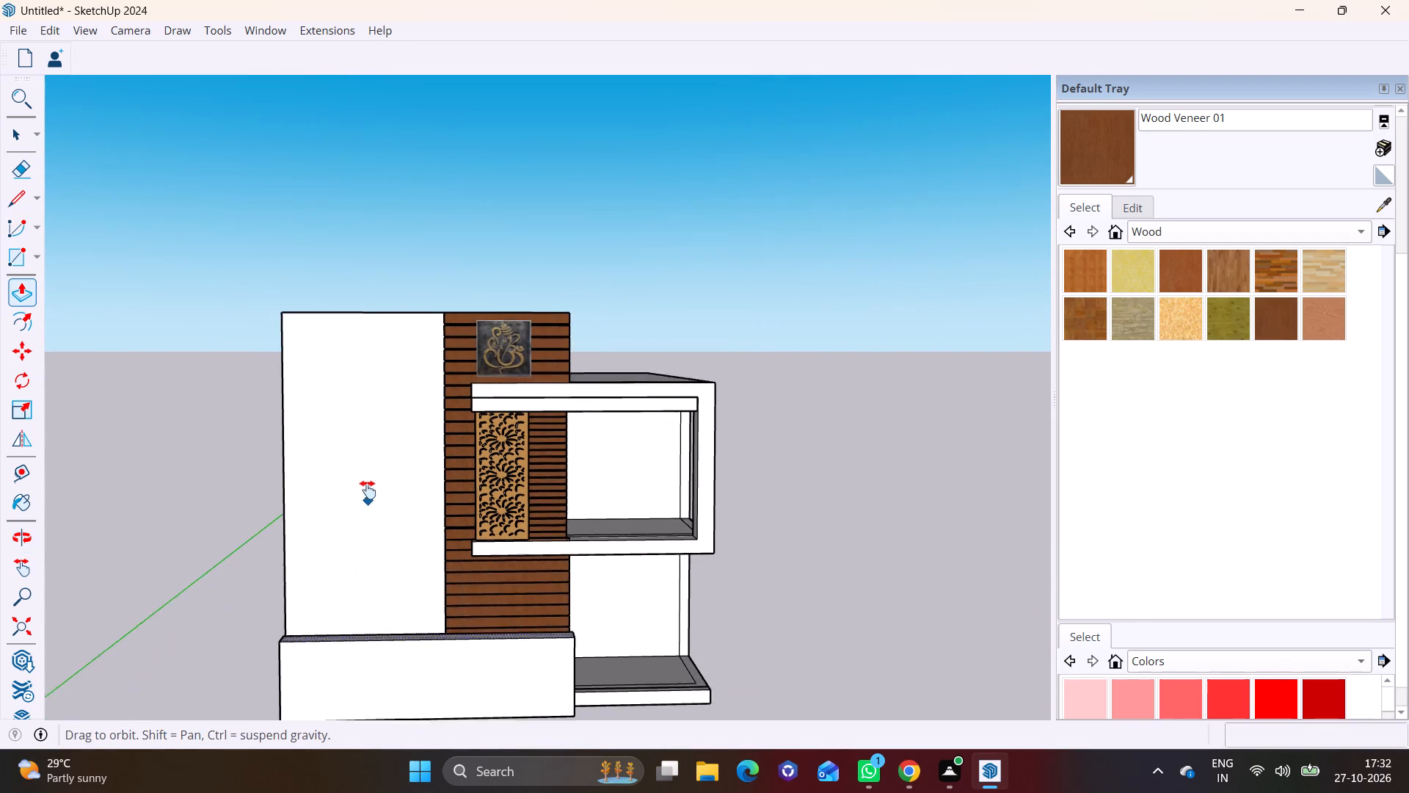
shift+middle_drag(368, 490, 372, 435)
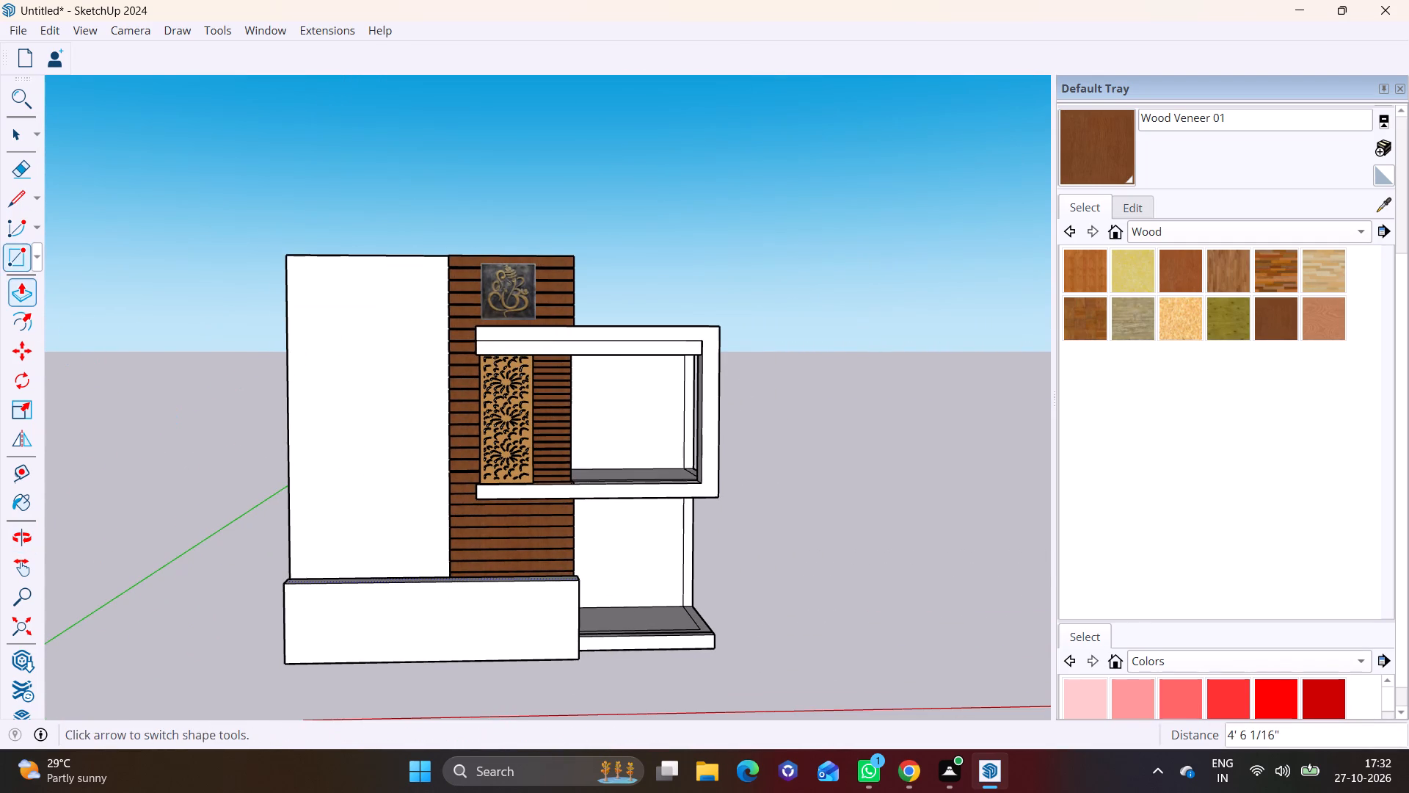
Draw a narrow vertical rectangle on the plain white wall, from its top outer corner down to just above the low front wall.
click(40, 264)
click(42, 280)
scroll(372, 490, up, 1)
shift+middle_drag(372, 505, 346, 442)
scroll(360, 446, up, 4)
middle_drag(386, 520, 376, 518)
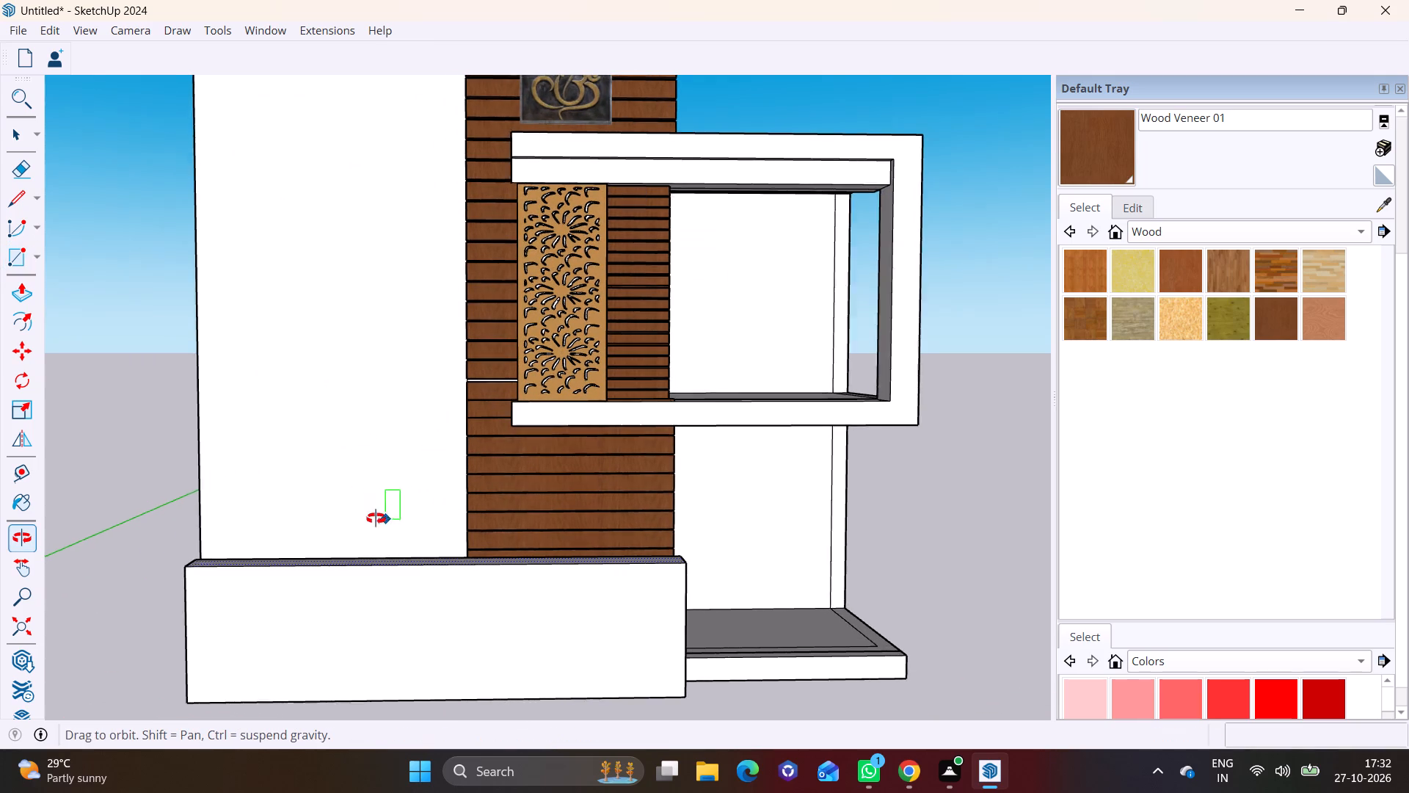
middle_drag(376, 518, 424, 595)
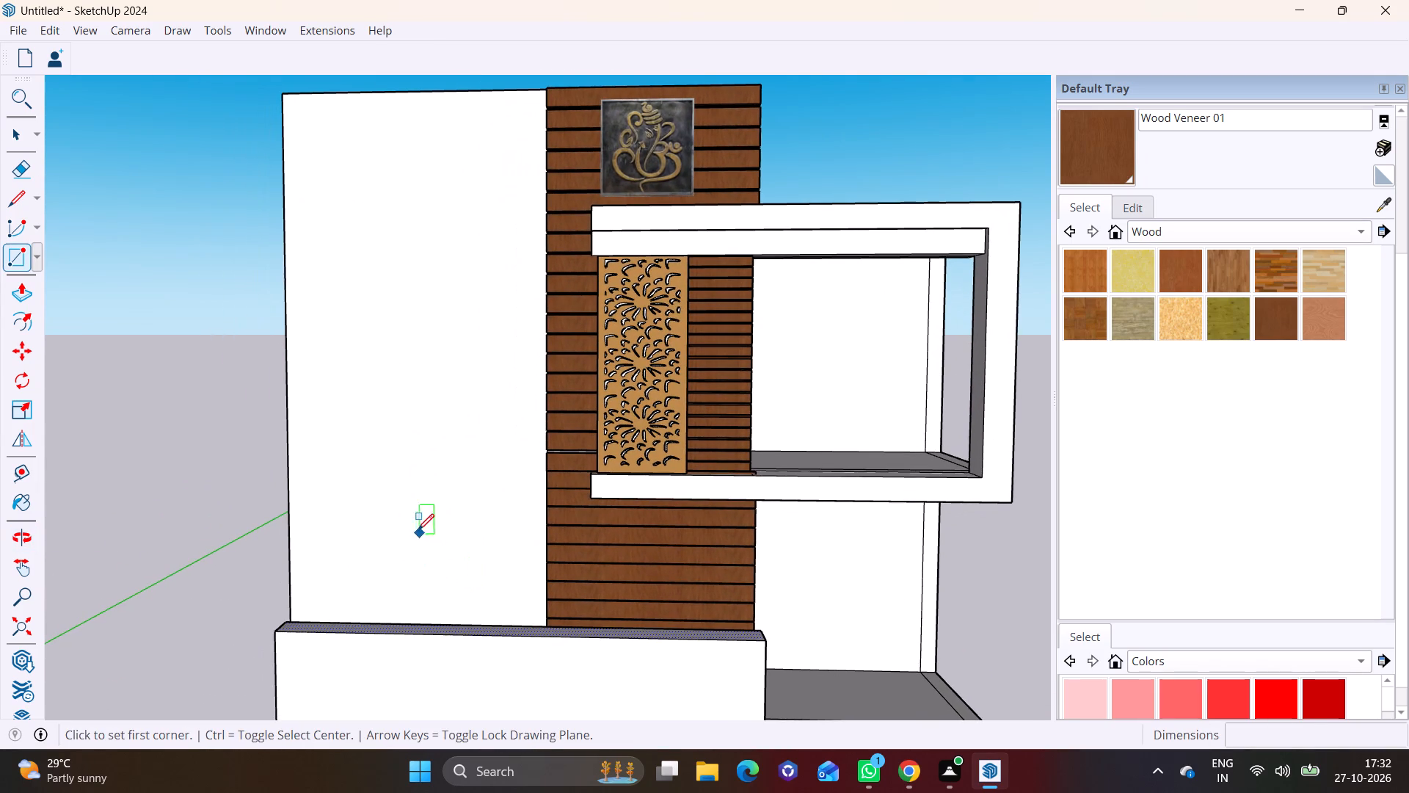
shift+middle_drag(393, 442, 387, 493)
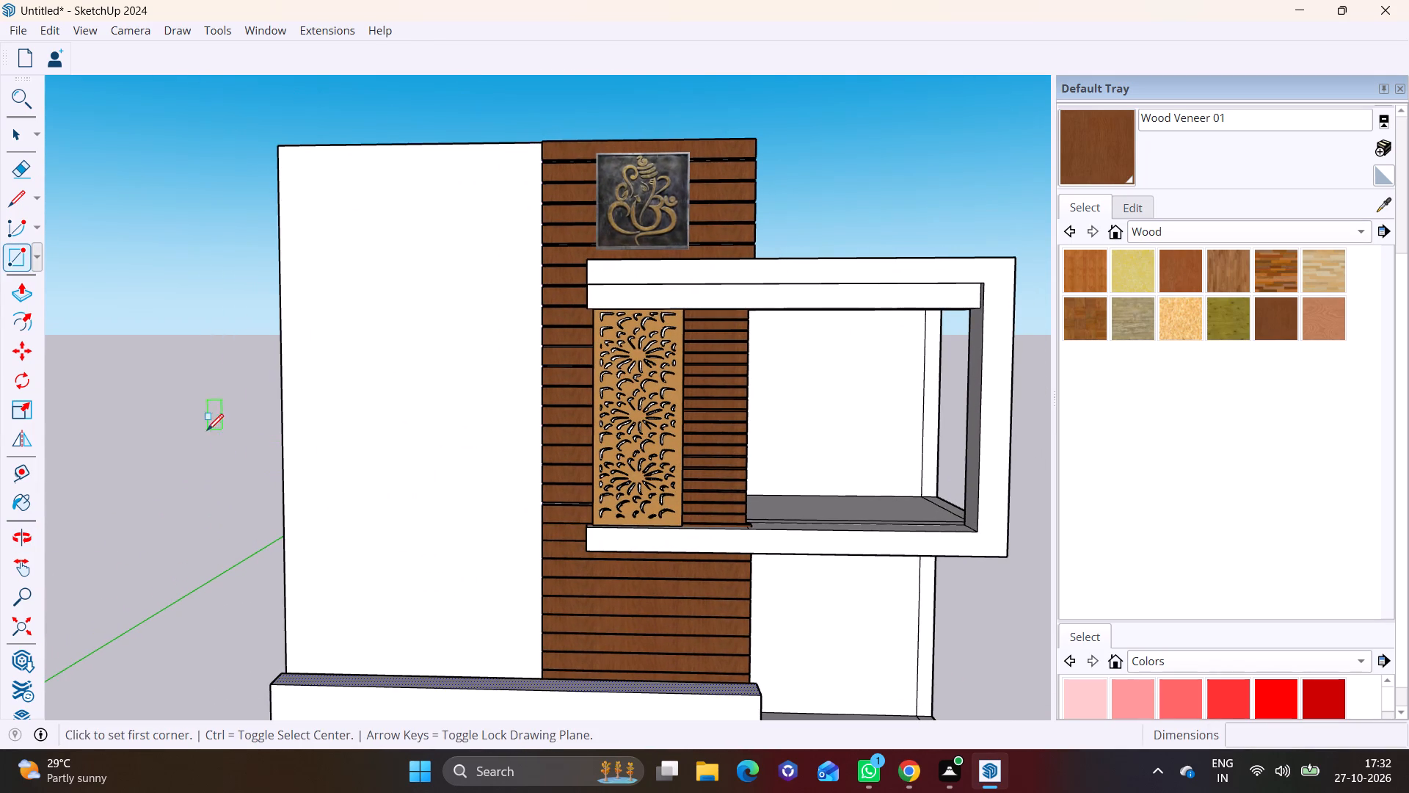
click(281, 149)
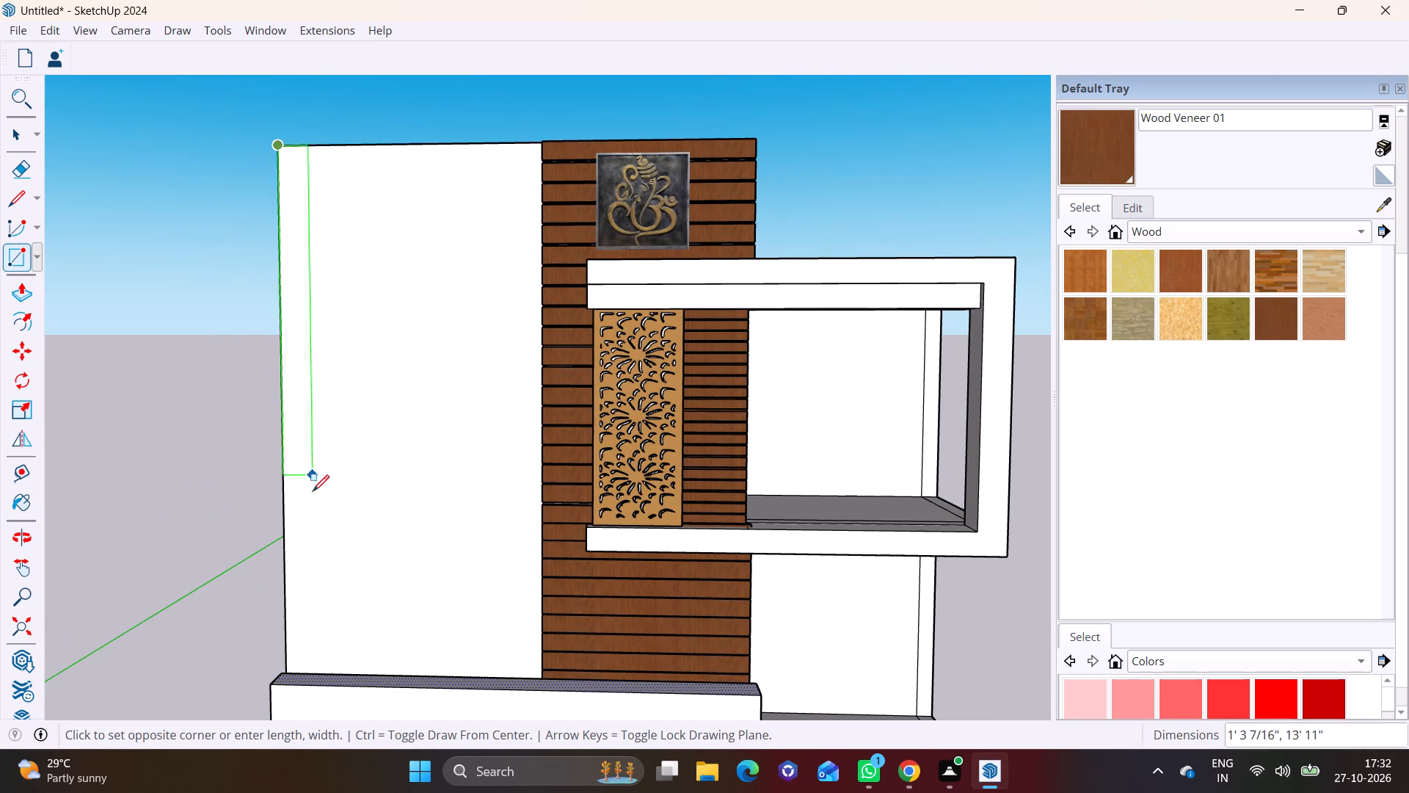
click(303, 668)
key(space)
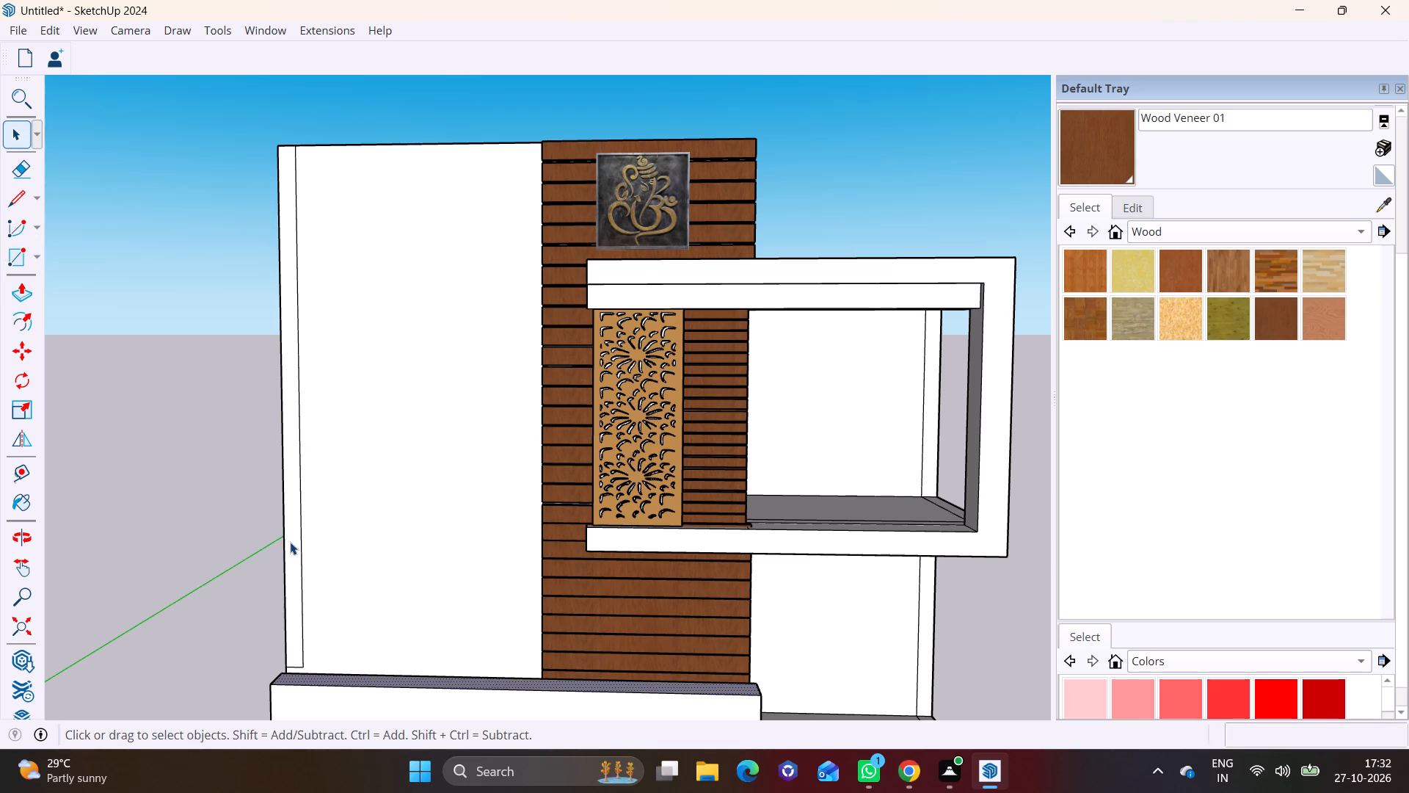
Extrude the narrow strip on the white wall outward about 4 1/4" to form a vertical post.
click(290, 540)
middle_drag(306, 535, 114, 548)
click(25, 276)
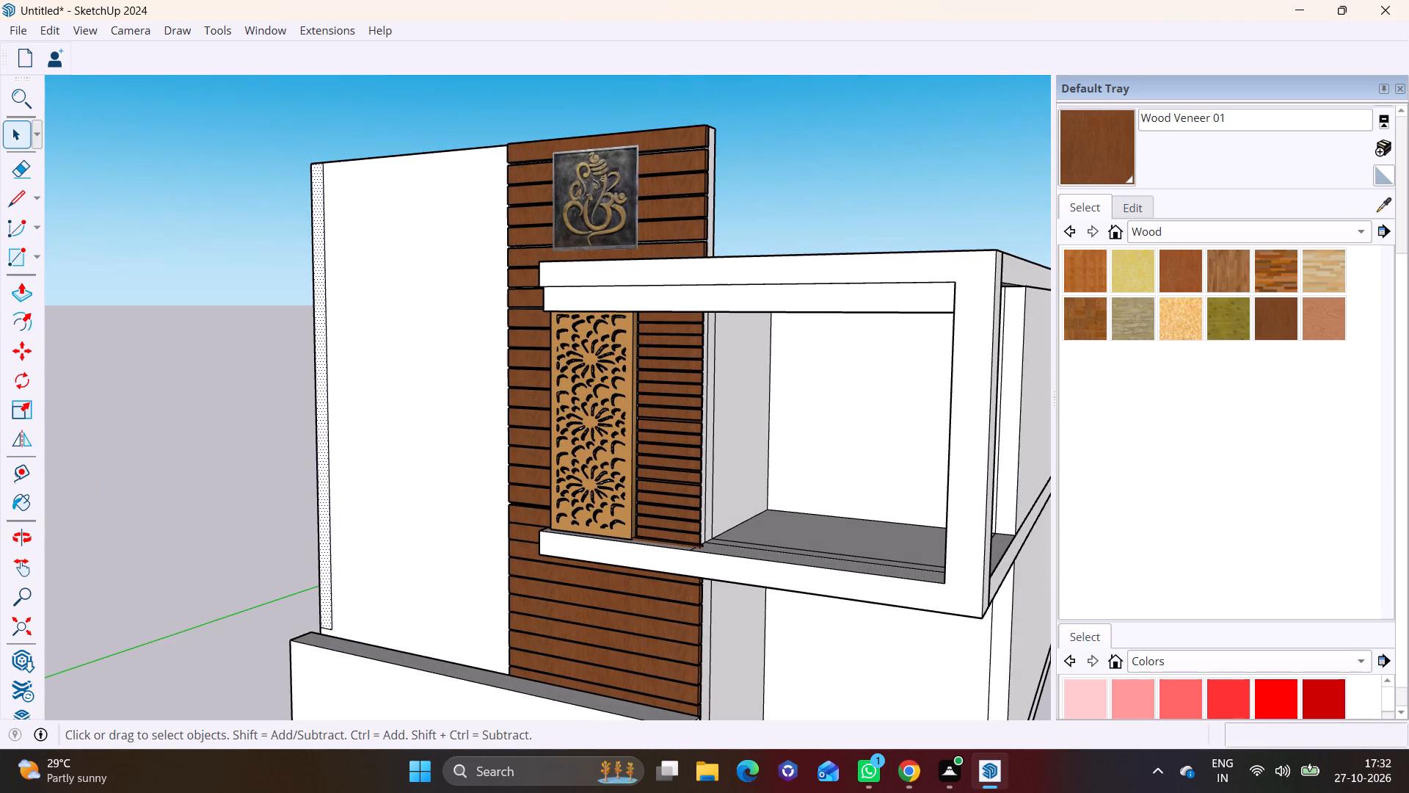
click(32, 294)
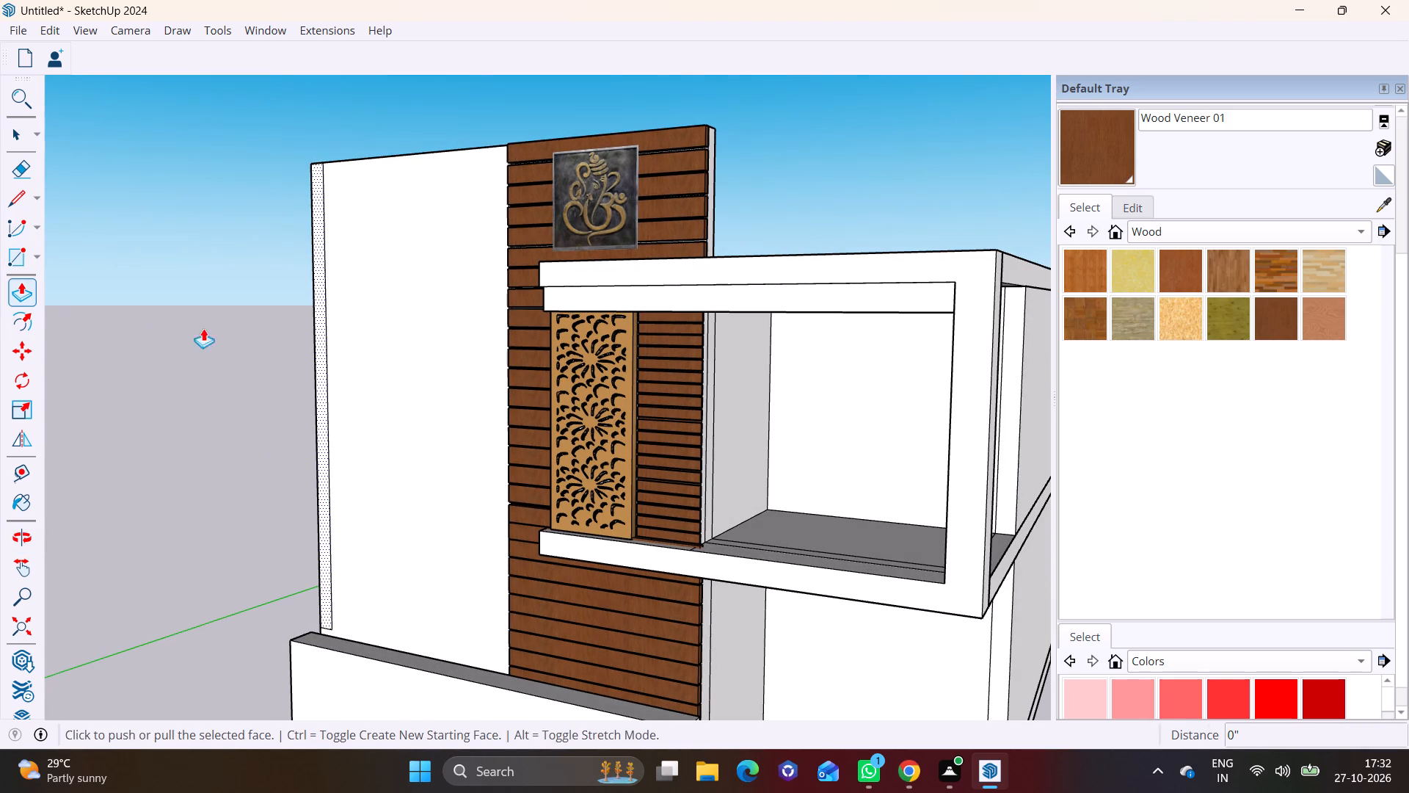
click(320, 351)
click(310, 353)
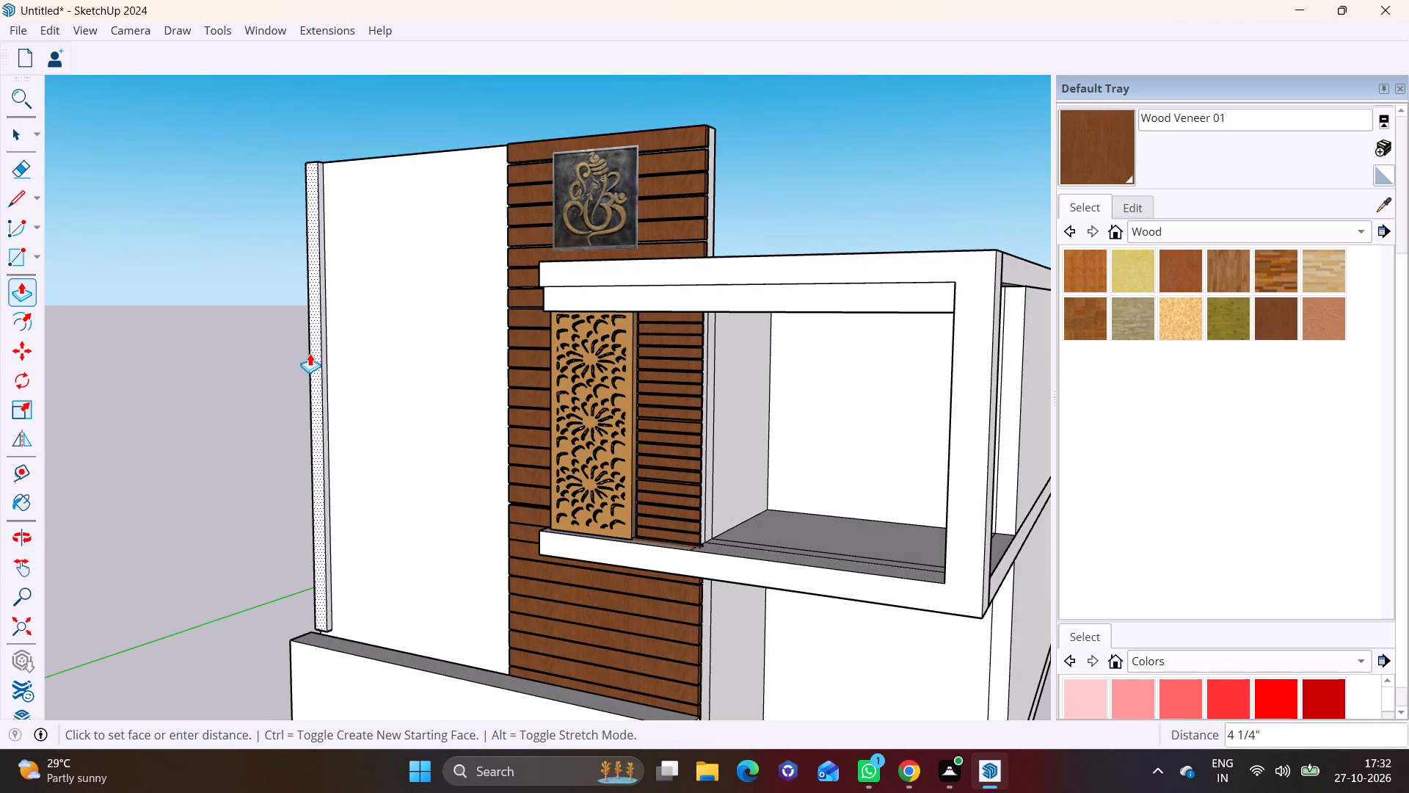
Draw a line about 7 15/16" long across the white wall's top face, from the post's inner corner to the back edge.
middle_drag(327, 240, 134, 501)
middle_drag(202, 508, 360, 538)
scroll(198, 510, down, 3)
shift+middle_drag(211, 521, 294, 544)
scroll(136, 525, up, 7)
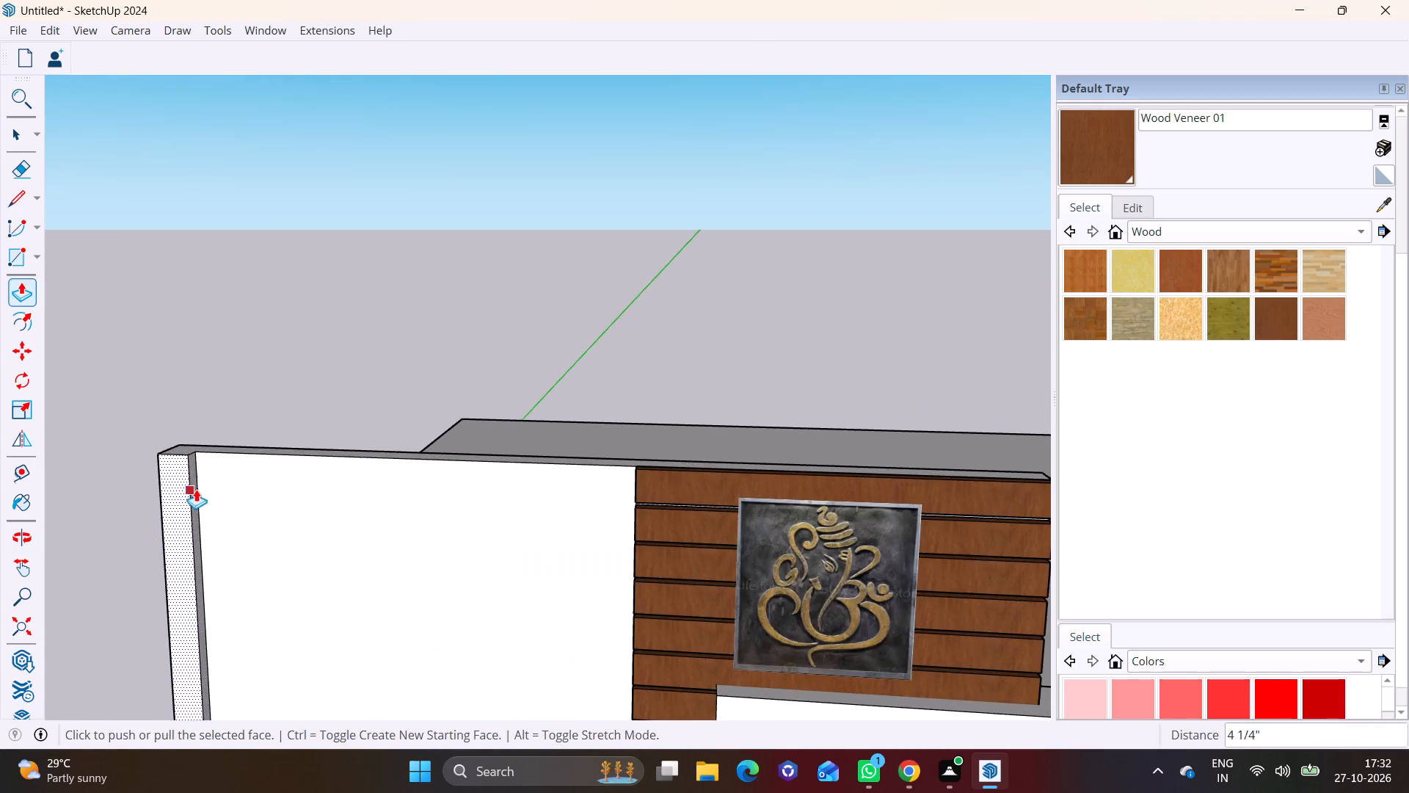
middle_drag(221, 471, 145, 484)
scroll(181, 421, up, 6)
middle_drag(270, 459, 189, 622)
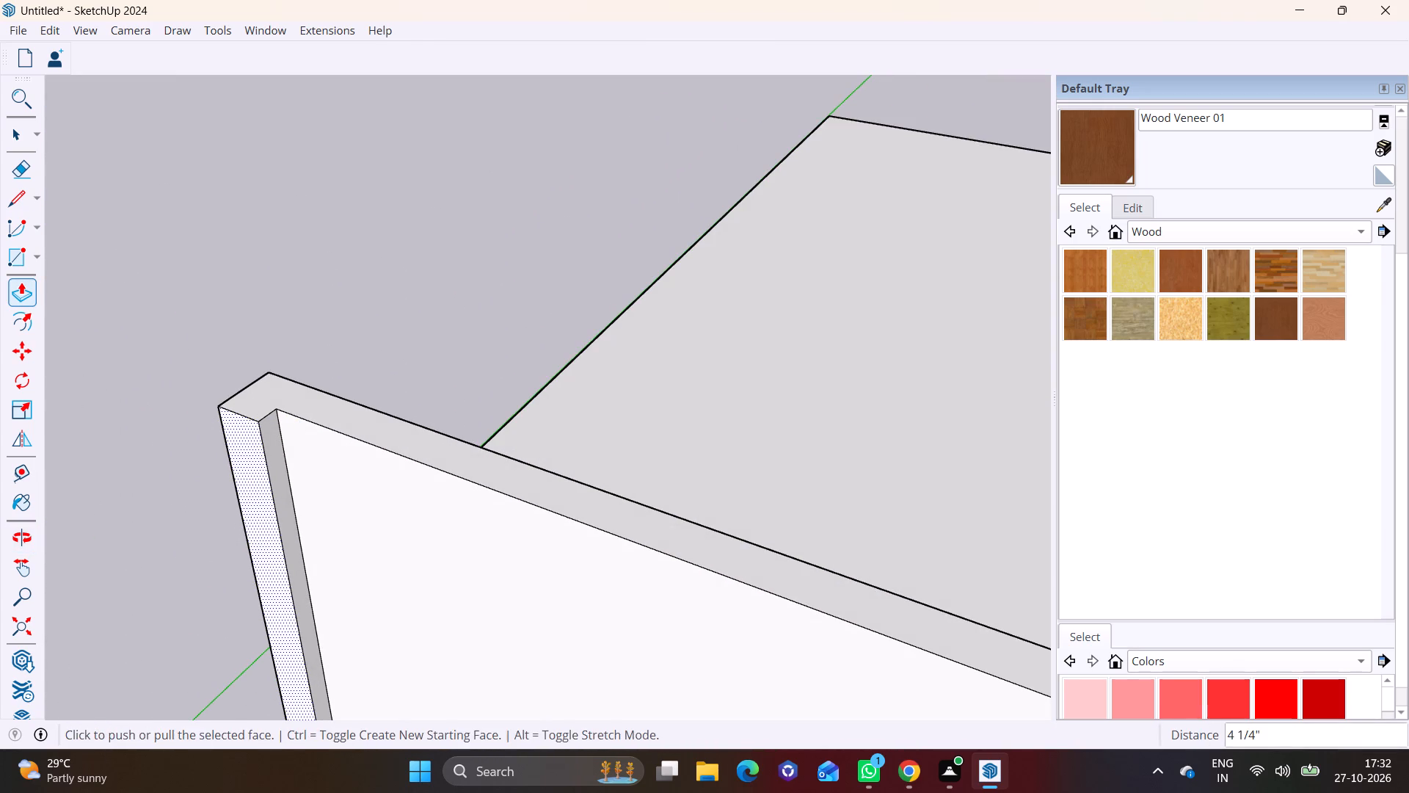
click(20, 195)
click(277, 410)
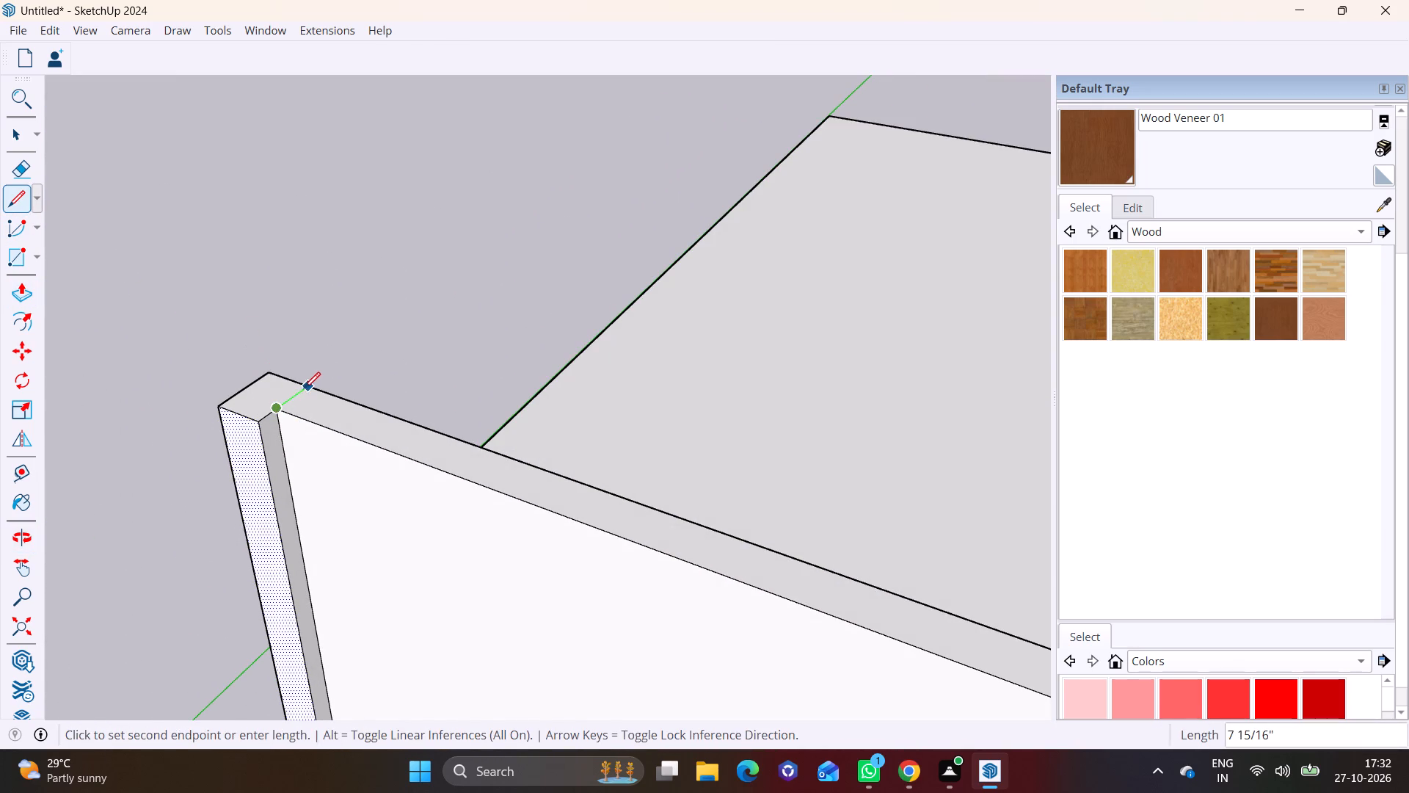
click(307, 386)
key(space)
Extrude the post's top face upward about 11 13/16" above the white wall.
click(265, 397)
click(21, 292)
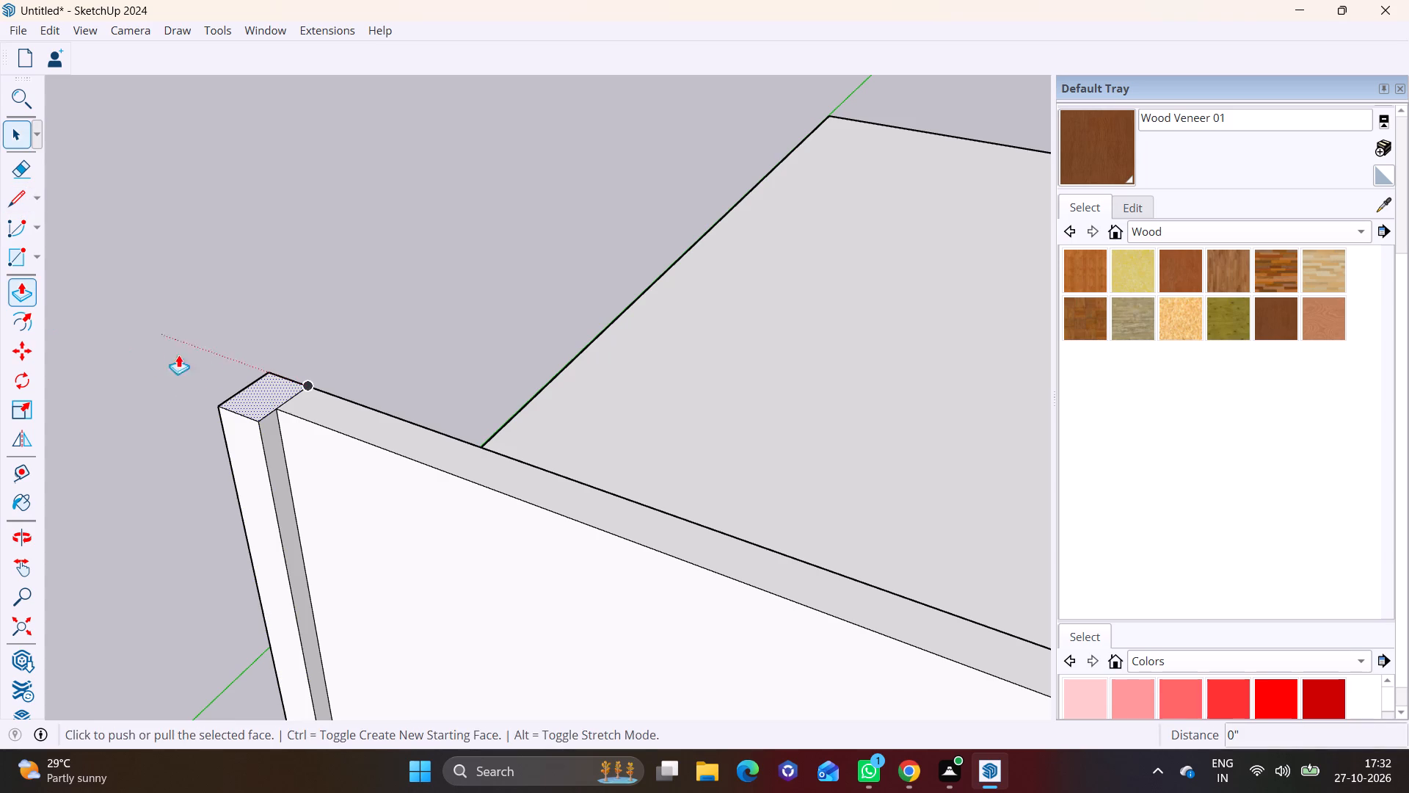
click(259, 394)
click(241, 336)
scroll(295, 493, down, 6)
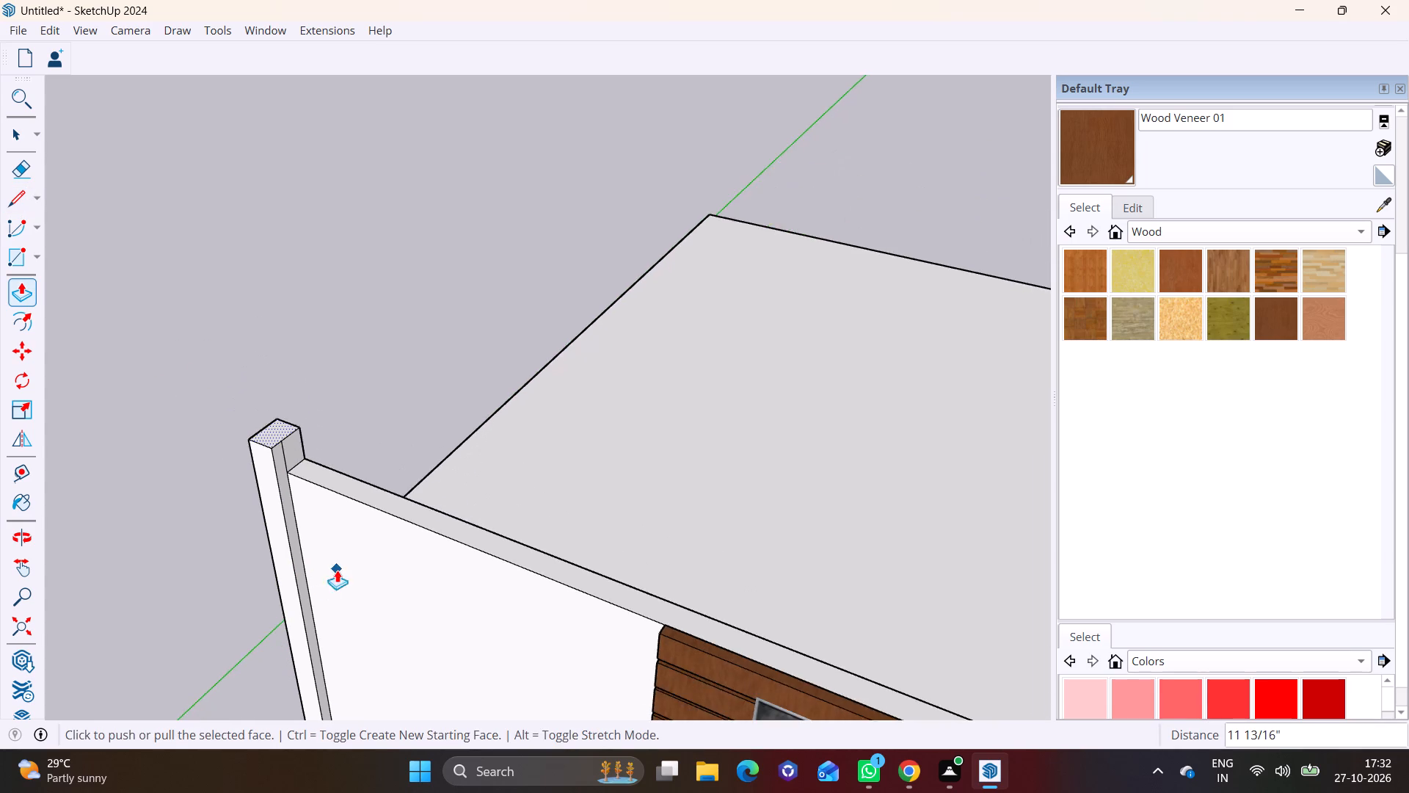
Delete the vertical edge dividing the inner side face of the raised post section.
middle_drag(337, 570, 514, 430)
scroll(467, 477, down, 3)
shift+middle_drag(432, 521, 271, 479)
scroll(299, 427, up, 4)
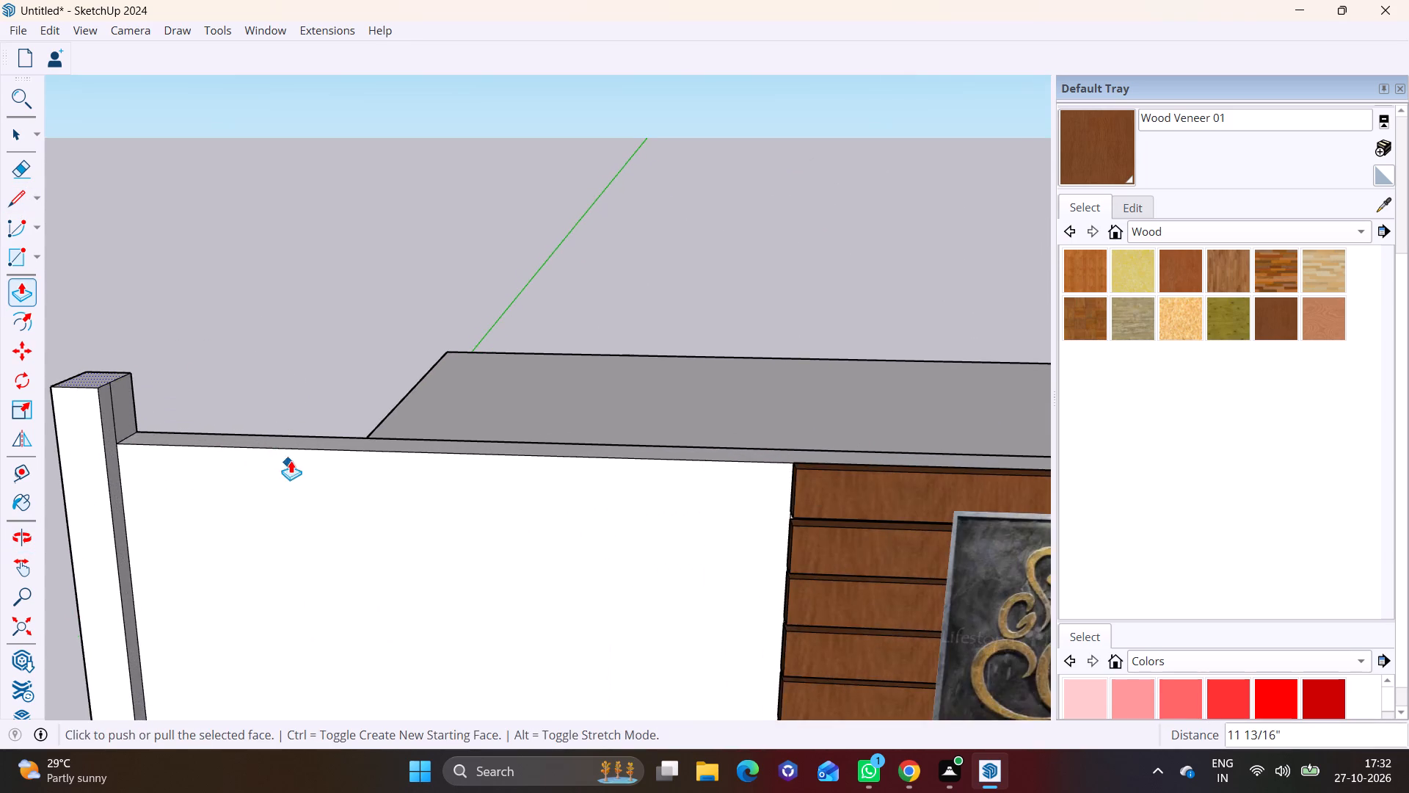
middle_drag(274, 454, 129, 416)
scroll(133, 384, up, 2)
shift+middle_drag(150, 396, 76, 429)
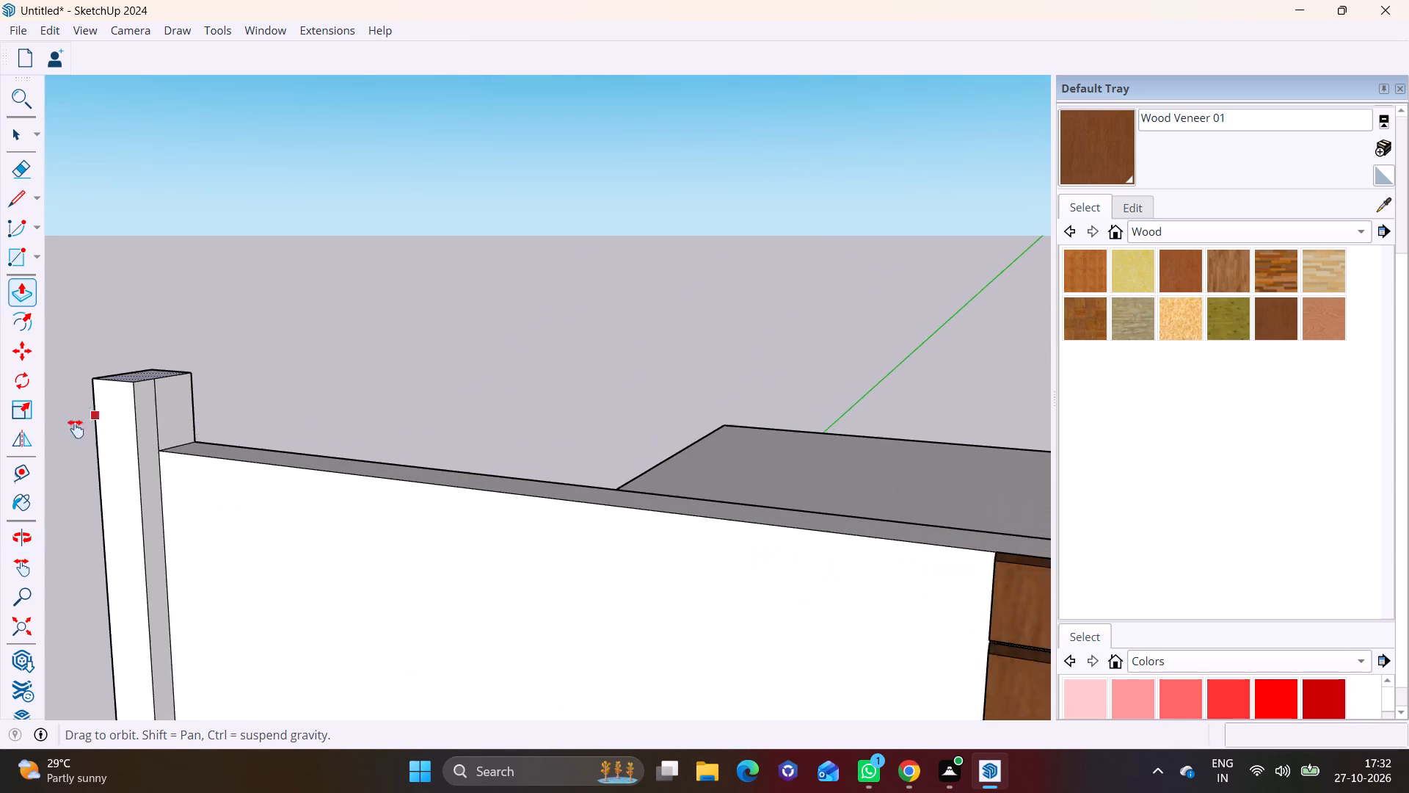
shift+middle_drag(76, 429, 54, 446)
scroll(53, 404, up, 3)
click(15, 190)
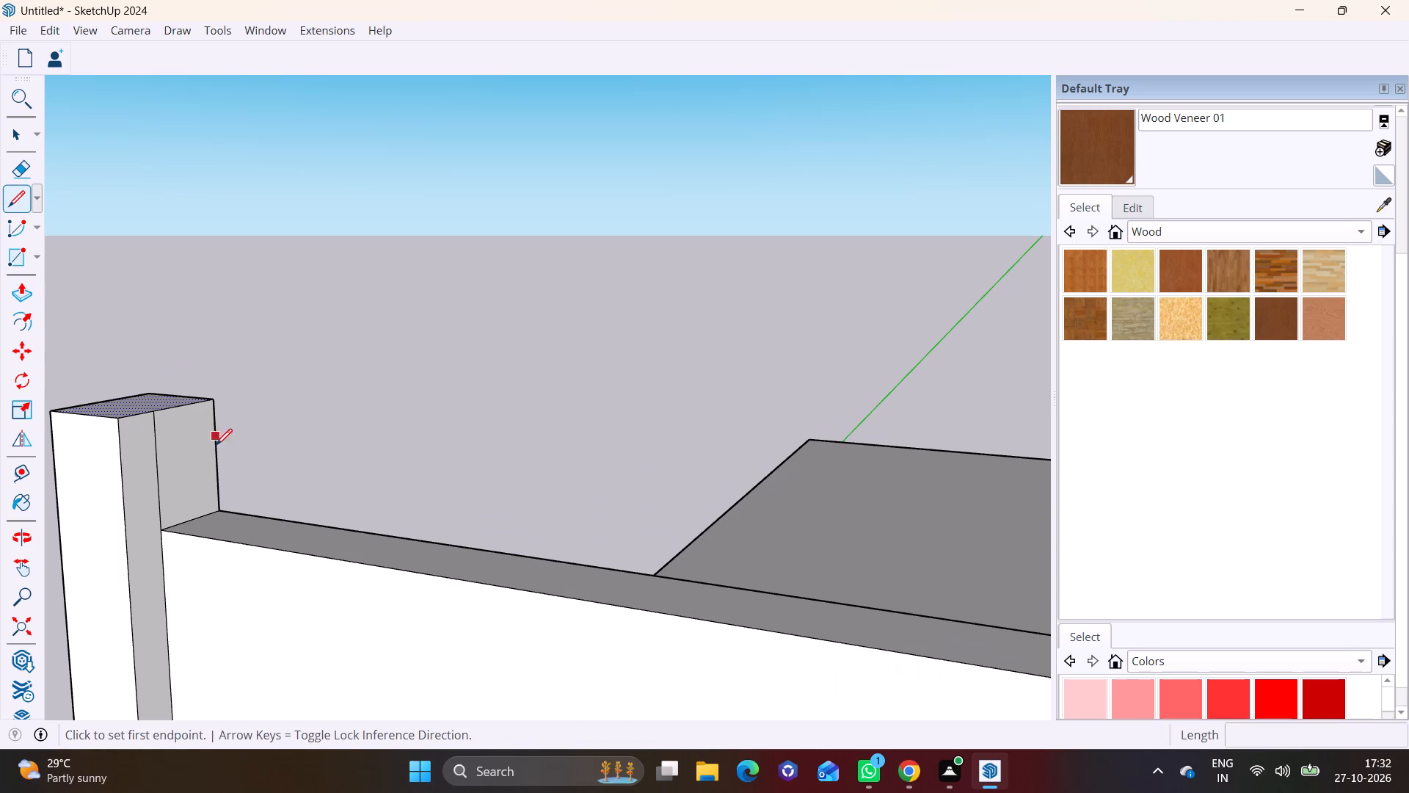
key(space)
click(158, 459)
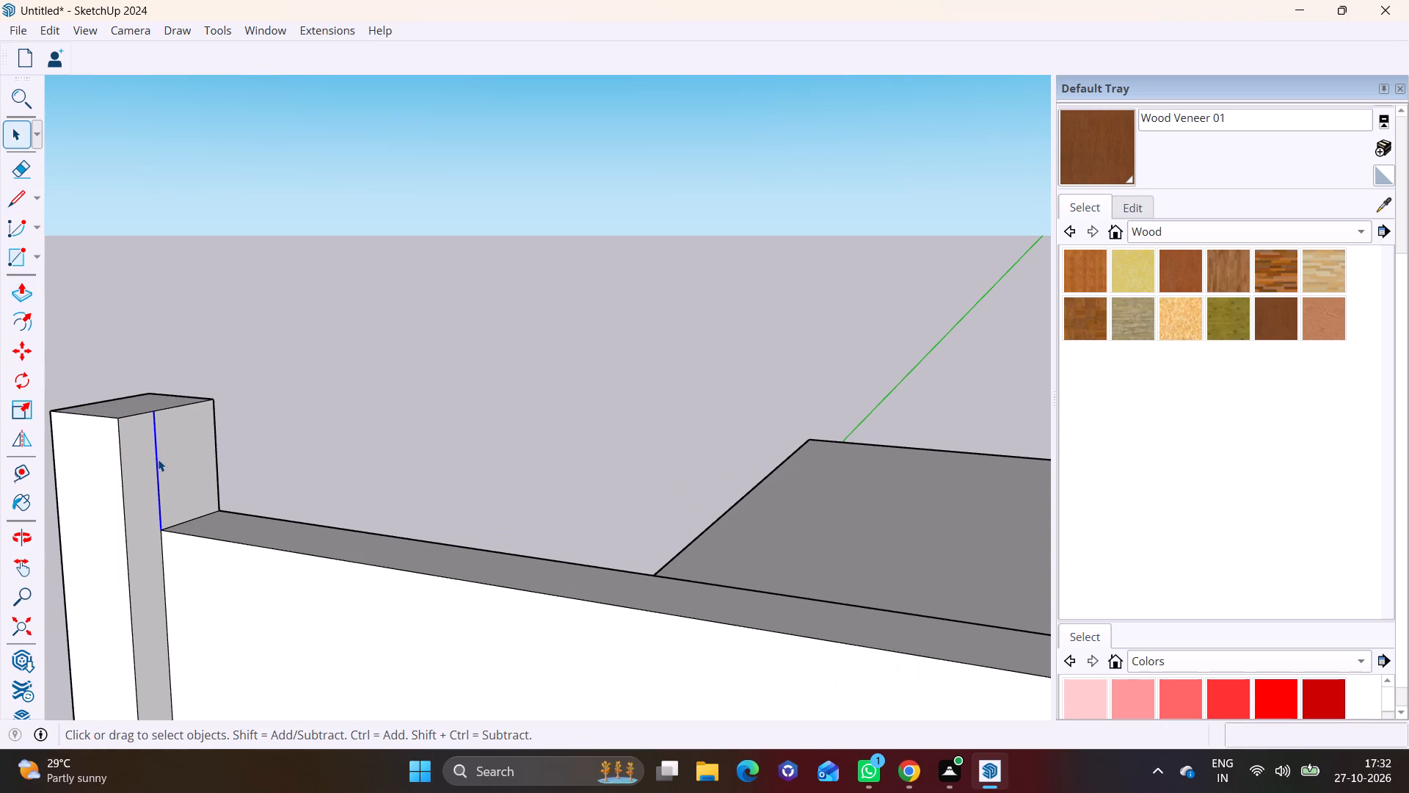
key(Delete)
Draw a line about 1' 3/16" long across the post's inner side face, a little below its top.
click(10, 198)
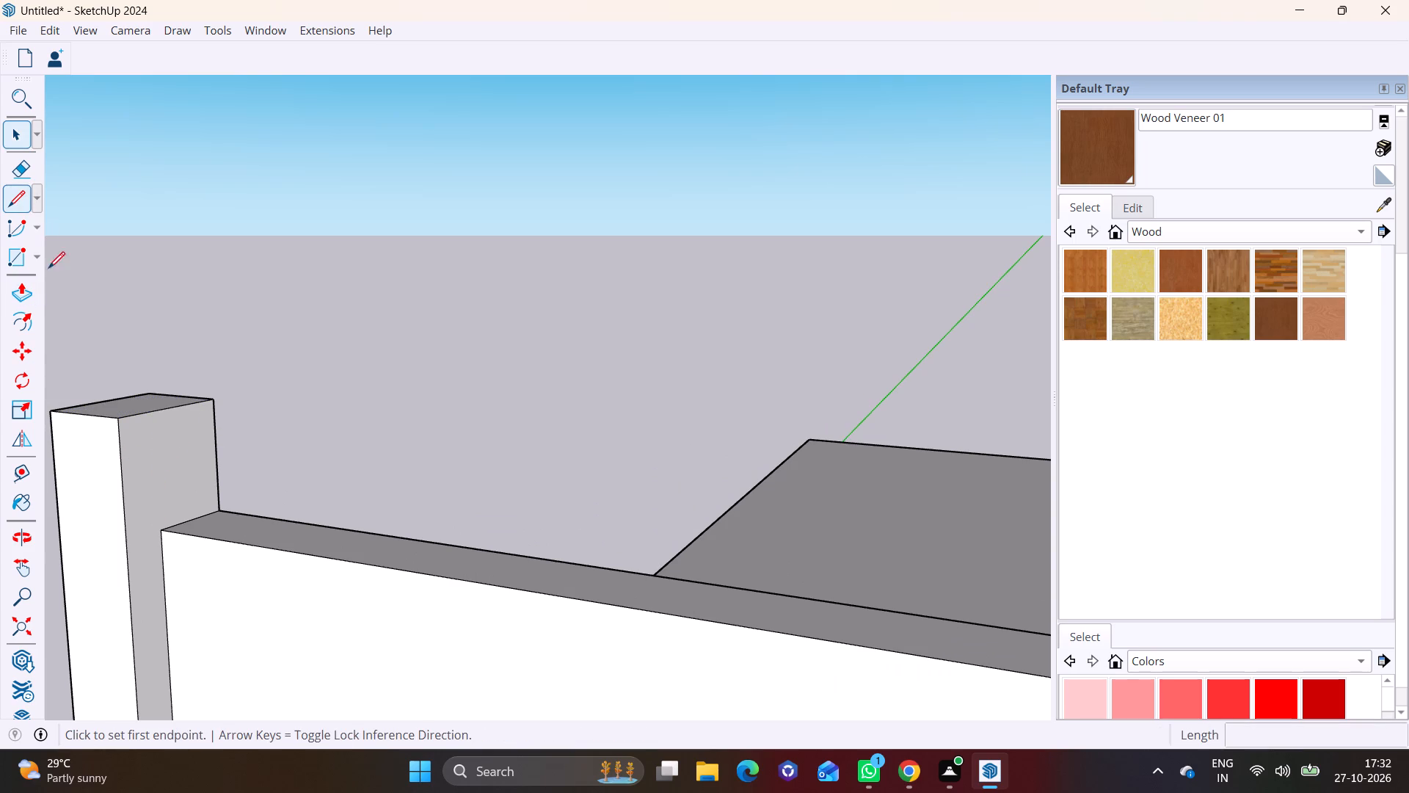
click(120, 455)
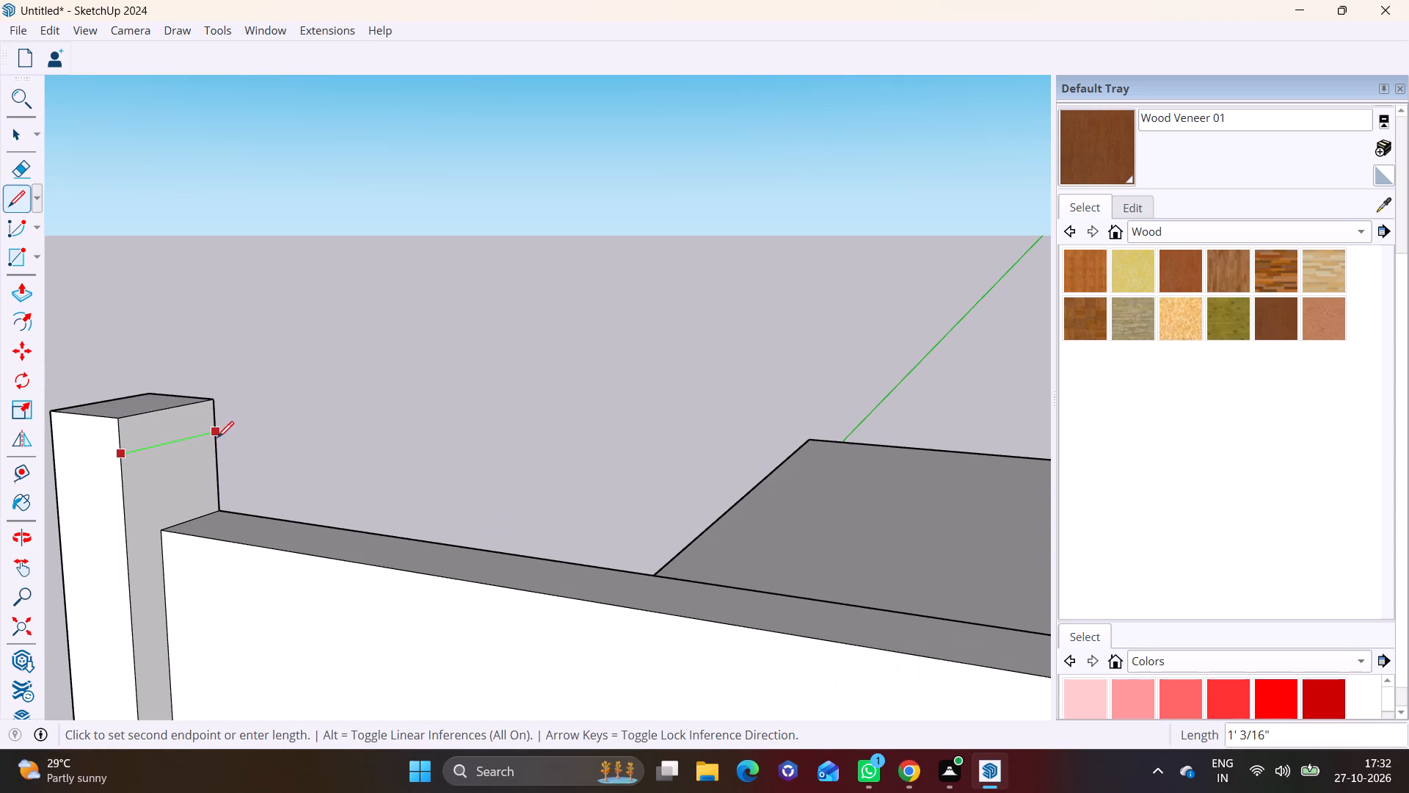
click(217, 438)
key(space)
Extrude the strip at the top of the post's inner side about 20' 10 5/8" across the façade as a beam.
click(183, 428)
click(12, 297)
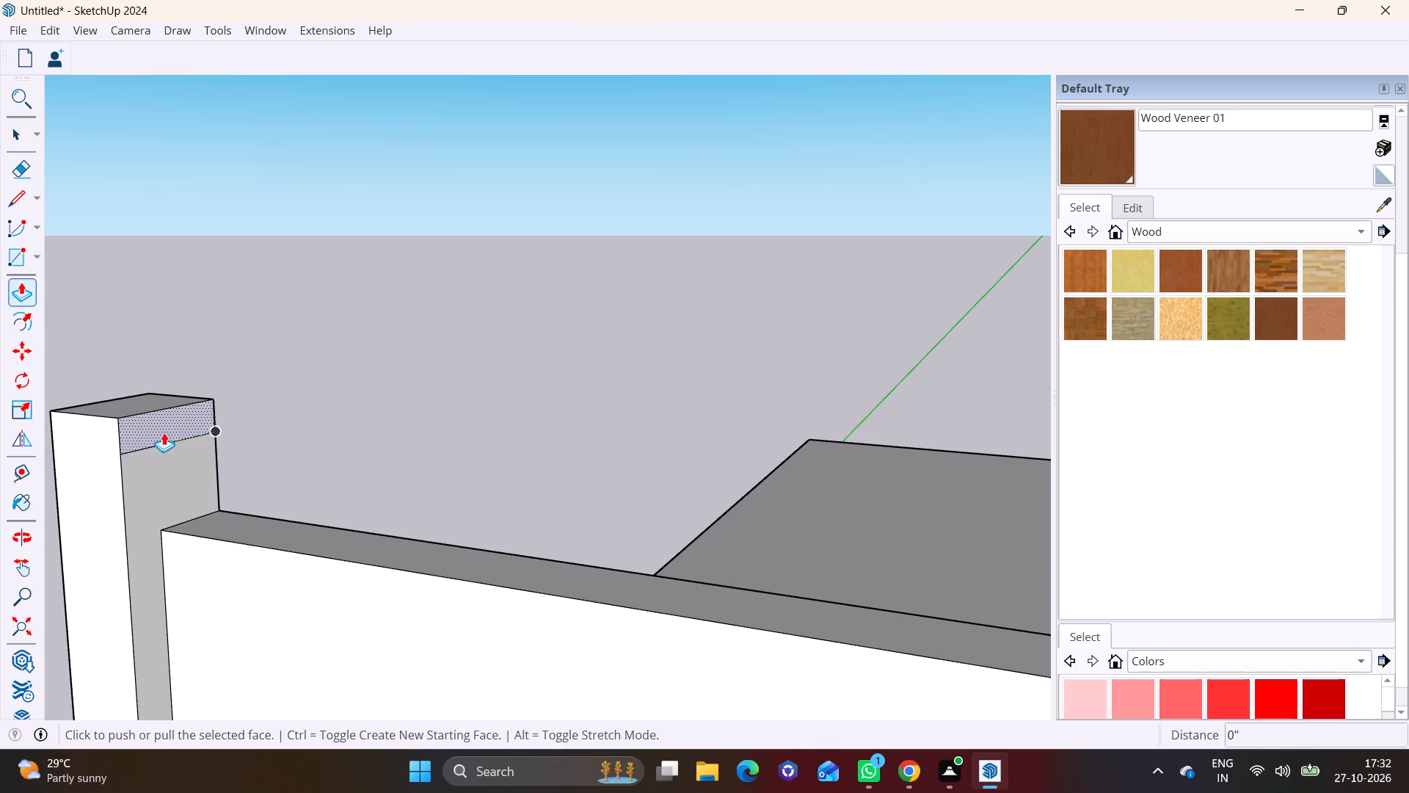
click(164, 432)
scroll(404, 448, down, 7)
shift+middle_drag(420, 497, 44, 455)
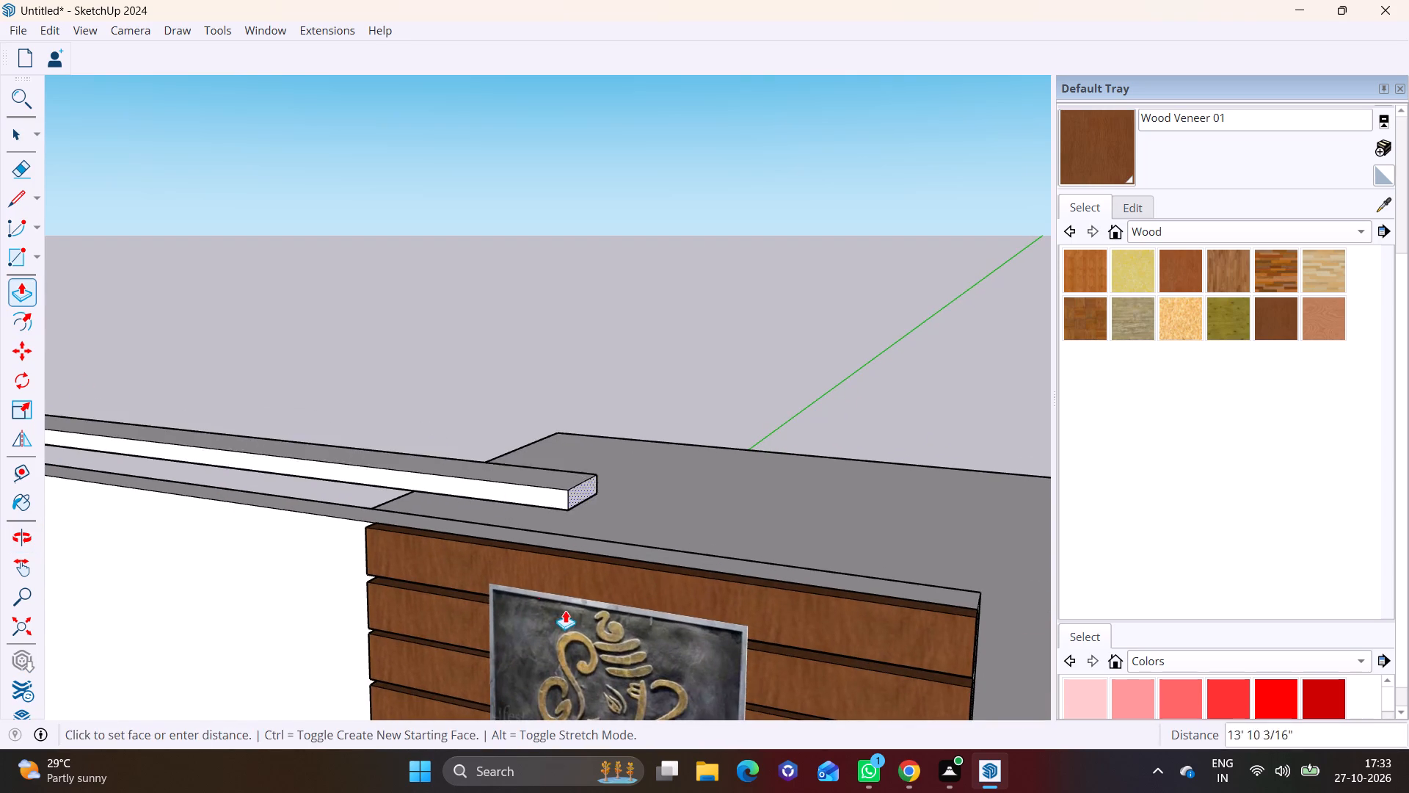
middle_drag(562, 608, 553, 421)
scroll(765, 487, down, 4)
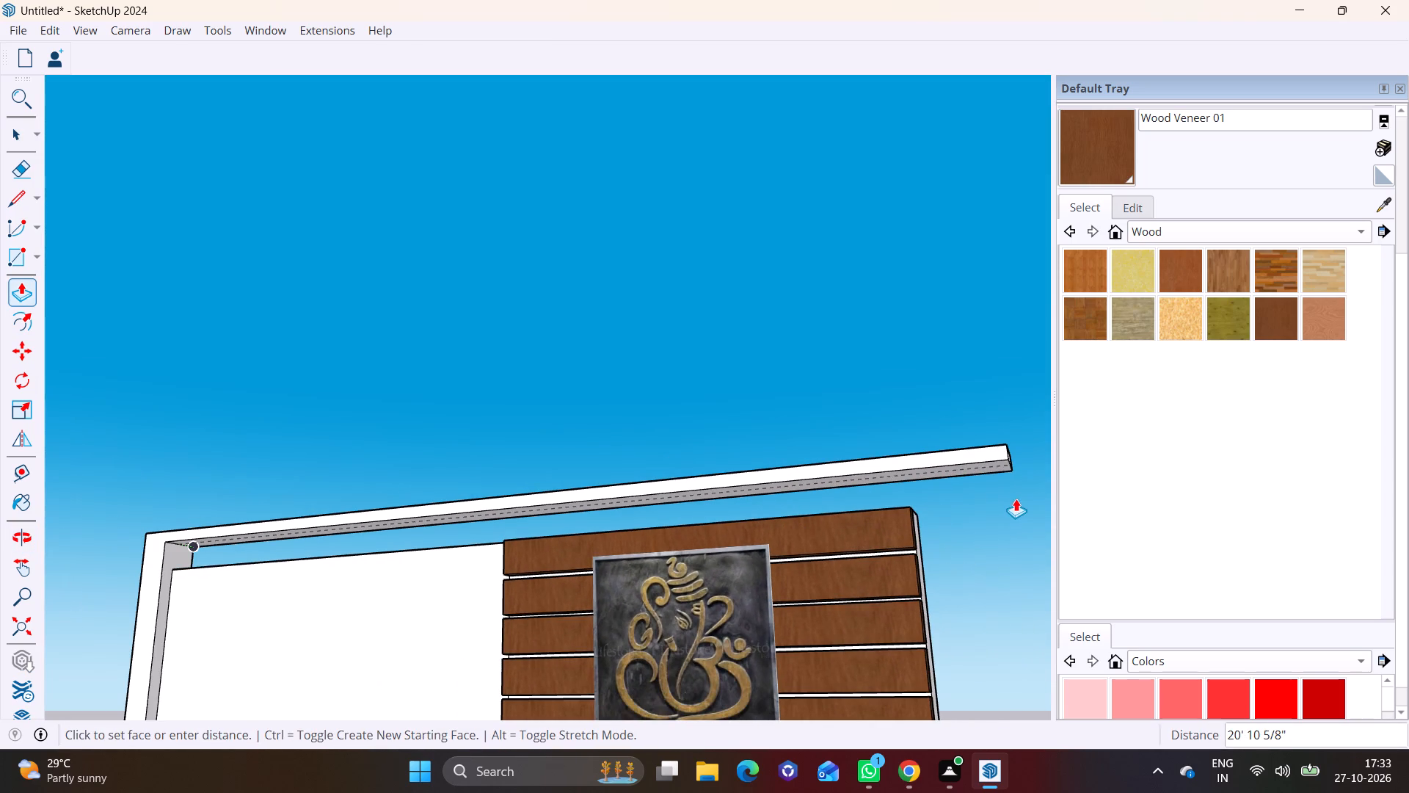
click(1016, 499)
Extrude the inner side face of the frame post a short distance along the white wall as a new section.
middle_drag(634, 500, 756, 644)
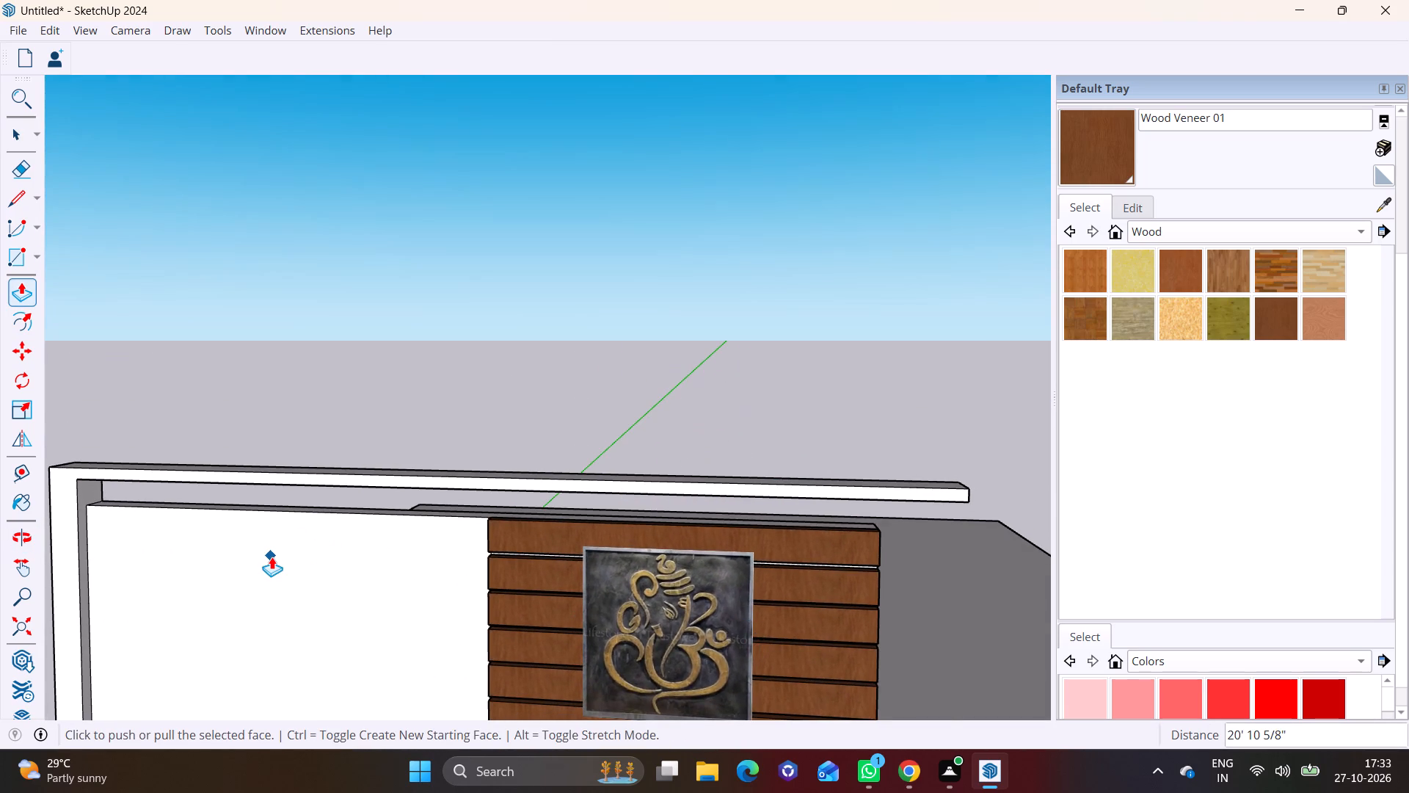
scroll(272, 557, up, 3)
shift+middle_drag(289, 549, 483, 462)
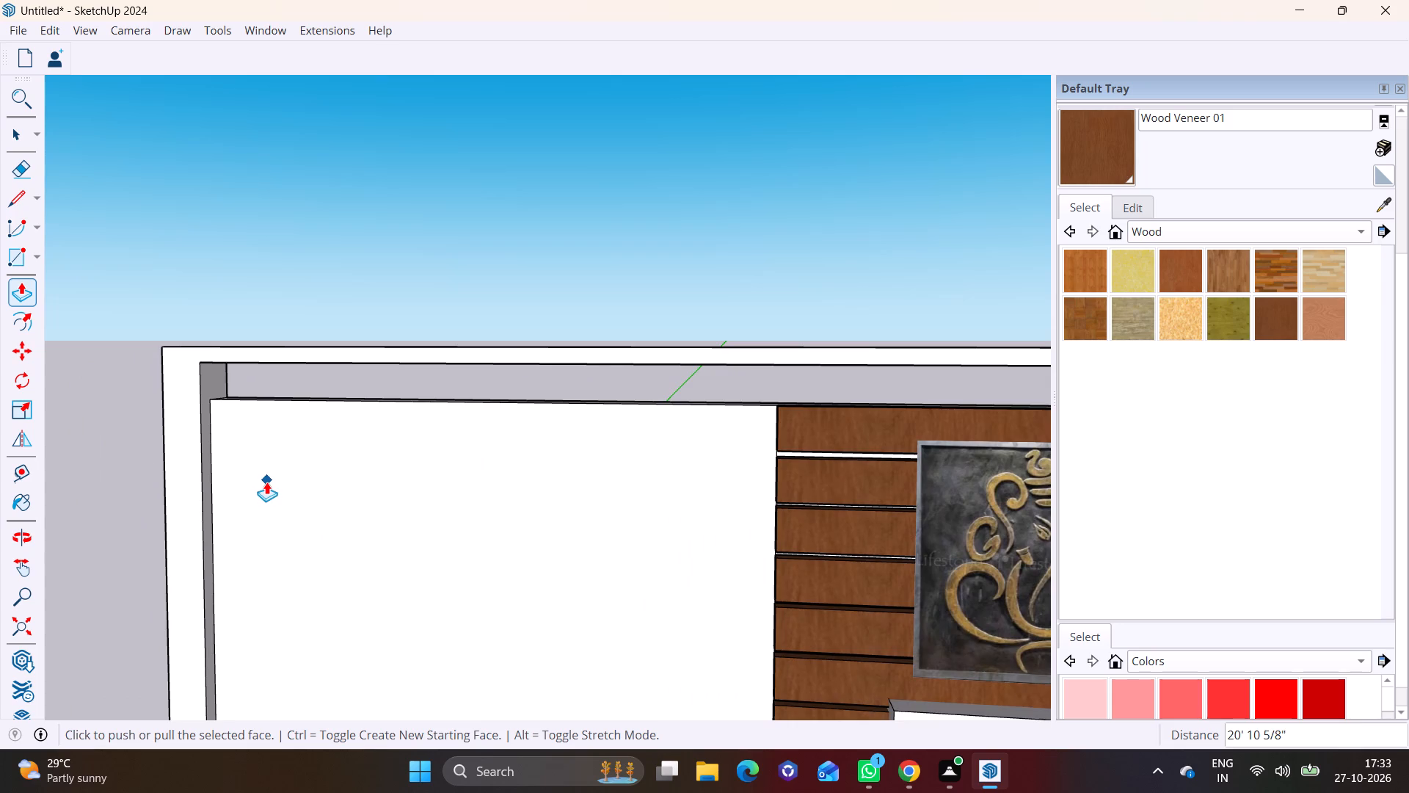
scroll(266, 482, up, 4)
middle_drag(245, 474, 123, 482)
key(space)
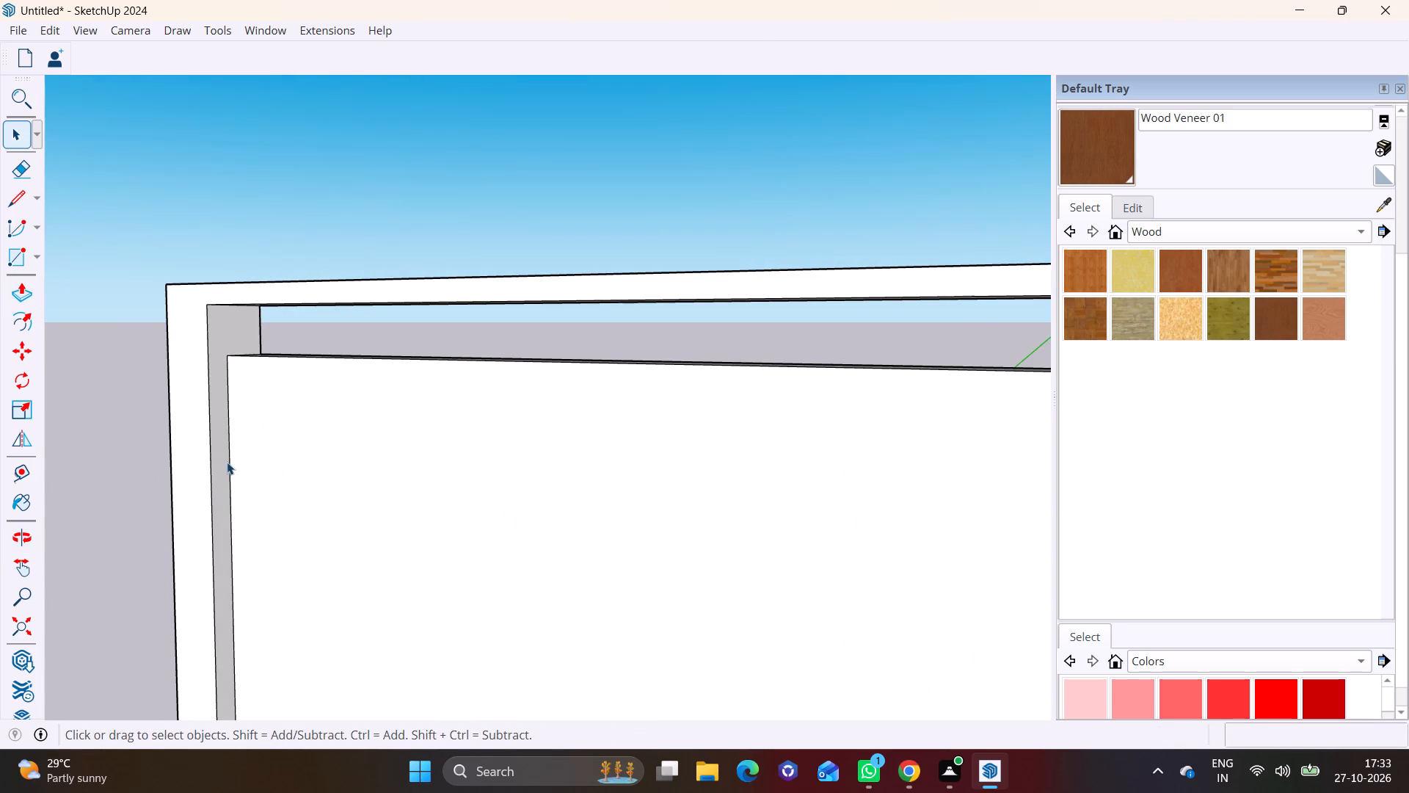
click(227, 462)
click(22, 290)
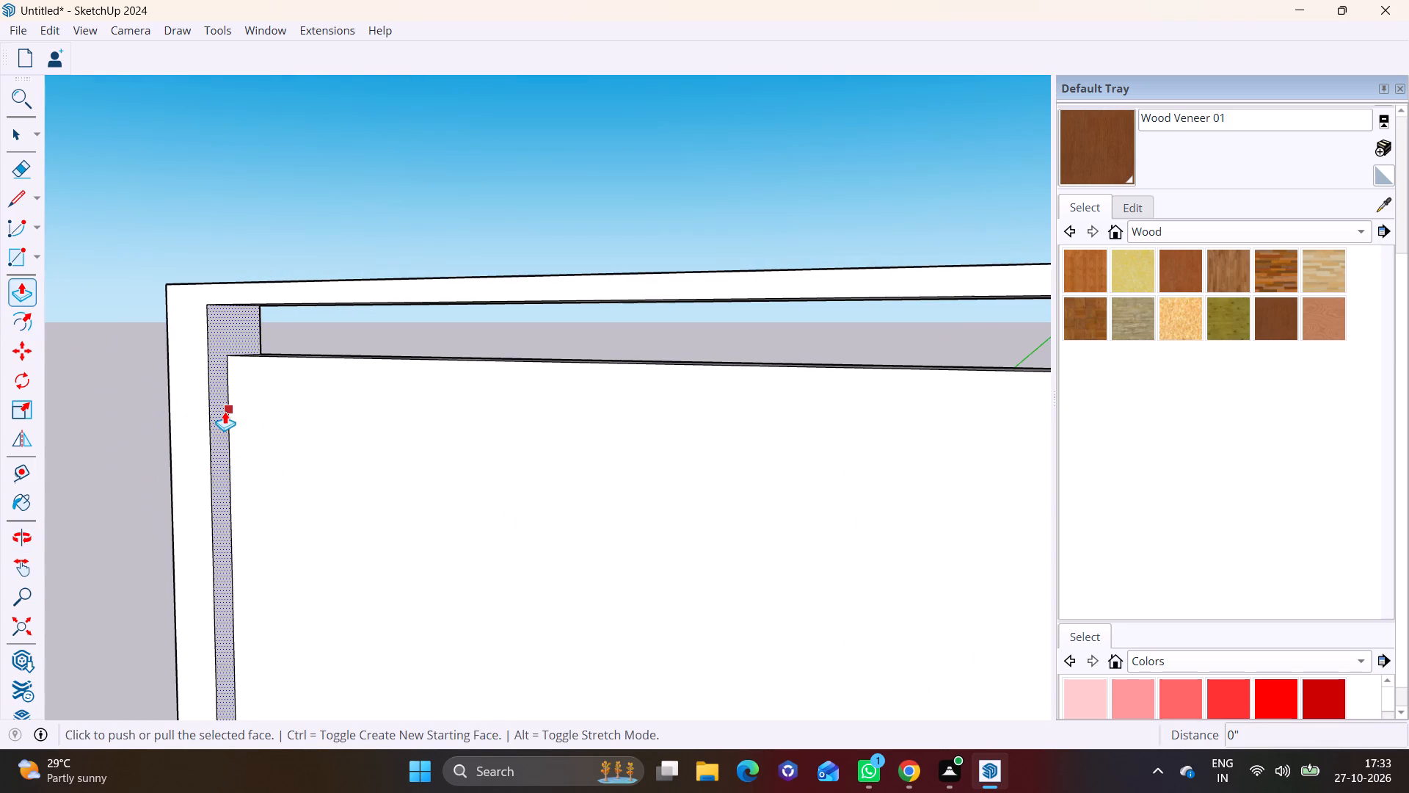
click(225, 411)
click(261, 419)
Push the new vertical strip on the post's front back about 2 1/16".
key(space)
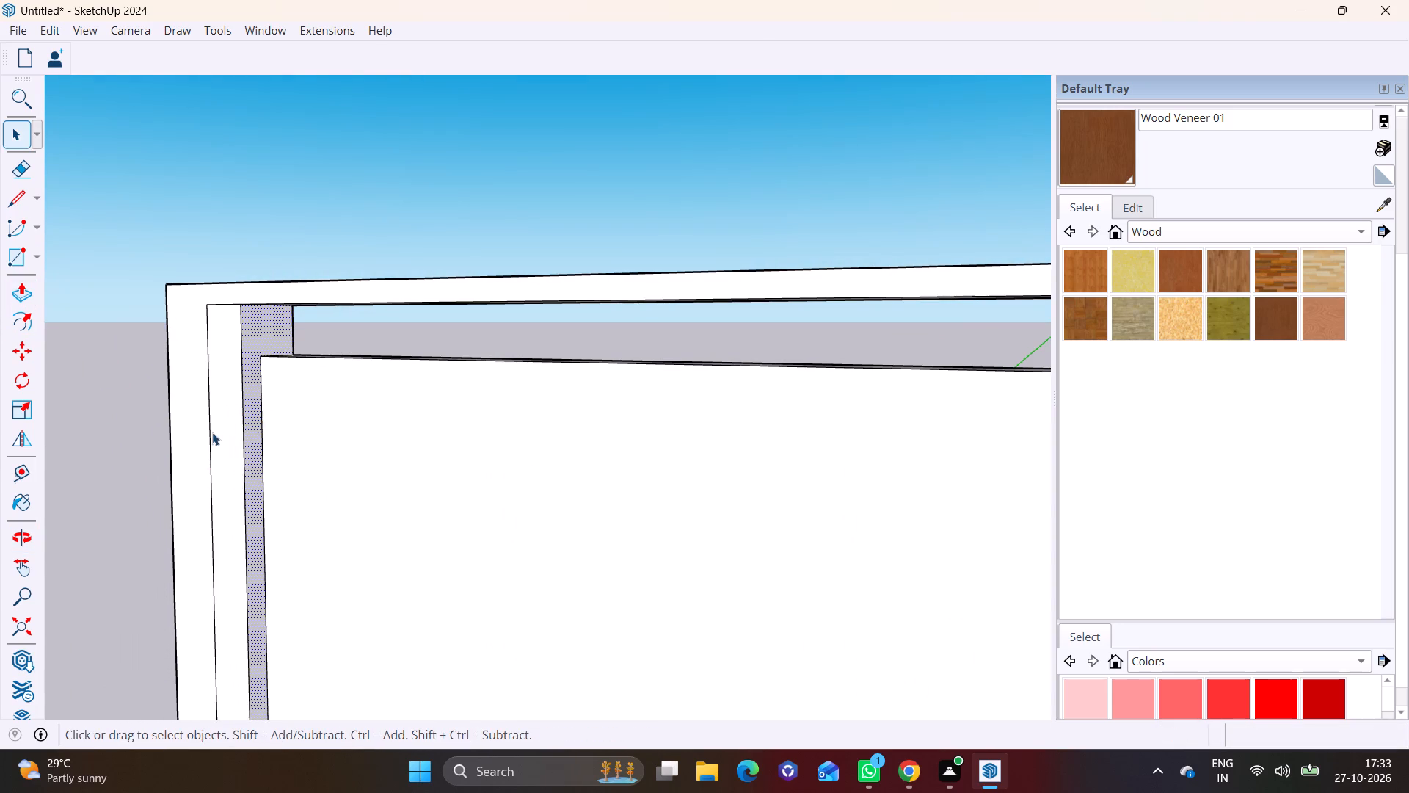
click(212, 432)
click(230, 432)
click(14, 292)
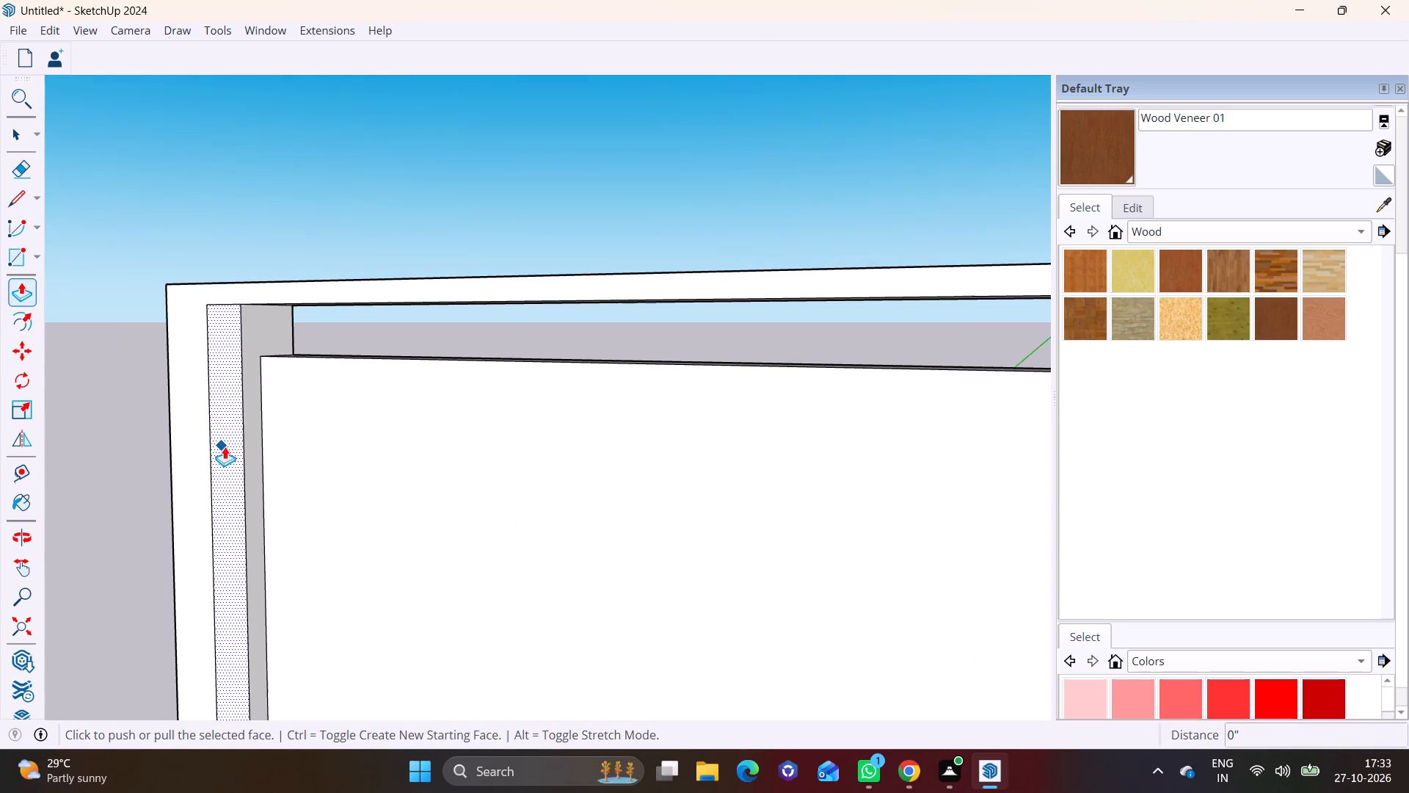
click(225, 446)
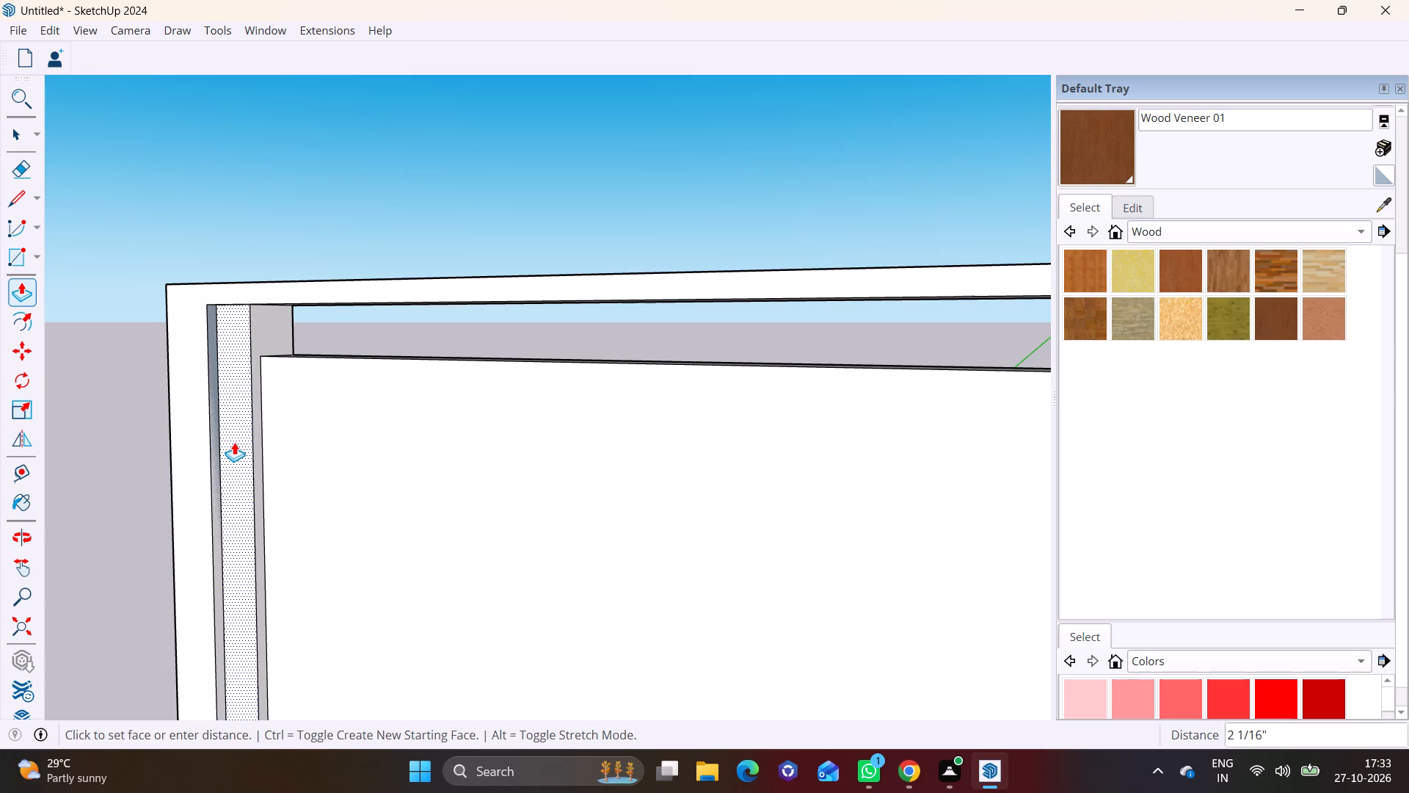
click(234, 442)
Extrude the post's inner side face about 5 15/16" further along the white wall, keeping its starting edge.
scroll(343, 498, down, 2)
middle_drag(330, 497, 167, 441)
scroll(149, 444, up, 2)
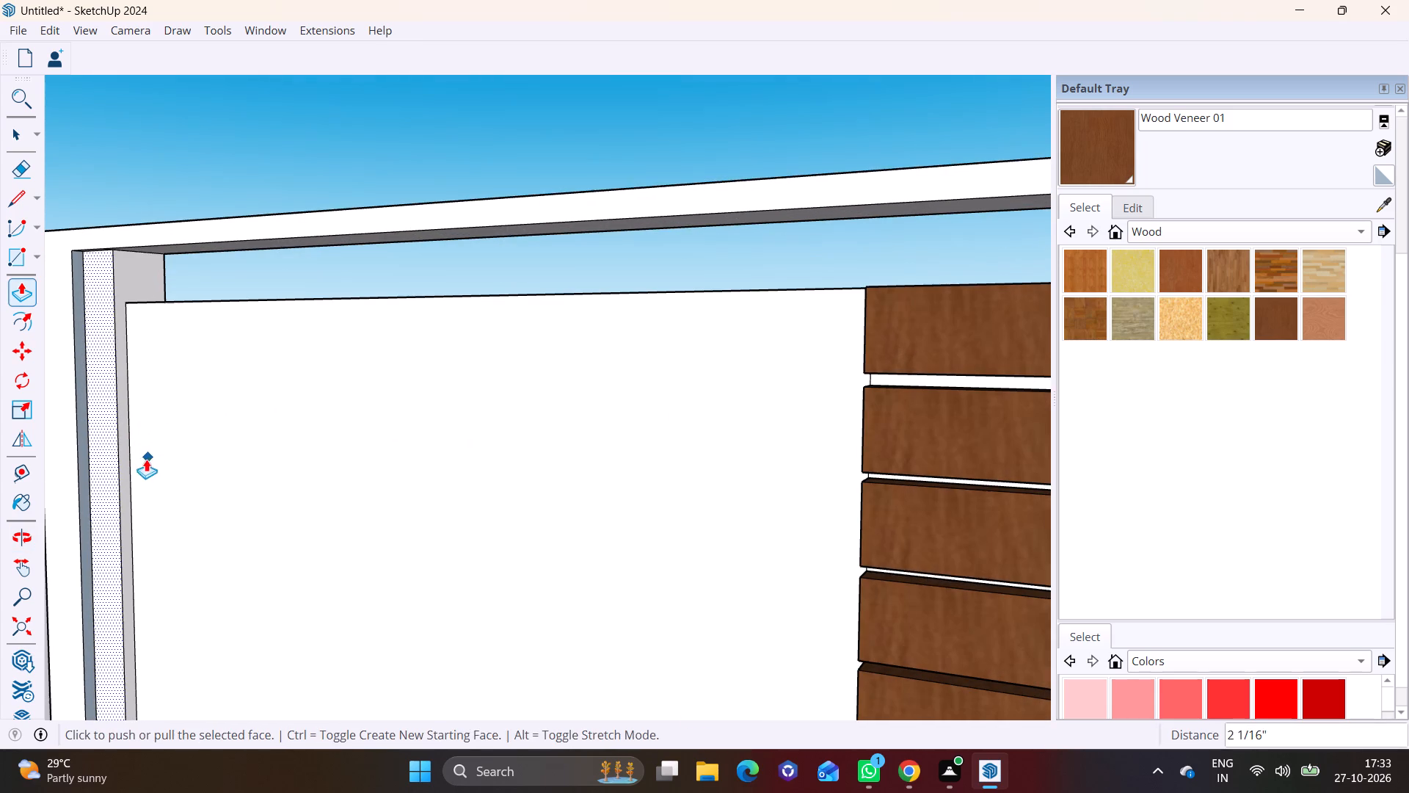
key(space)
middle_drag(148, 396, 207, 395)
middle_drag(297, 441, 232, 442)
scroll(151, 388, up, 3)
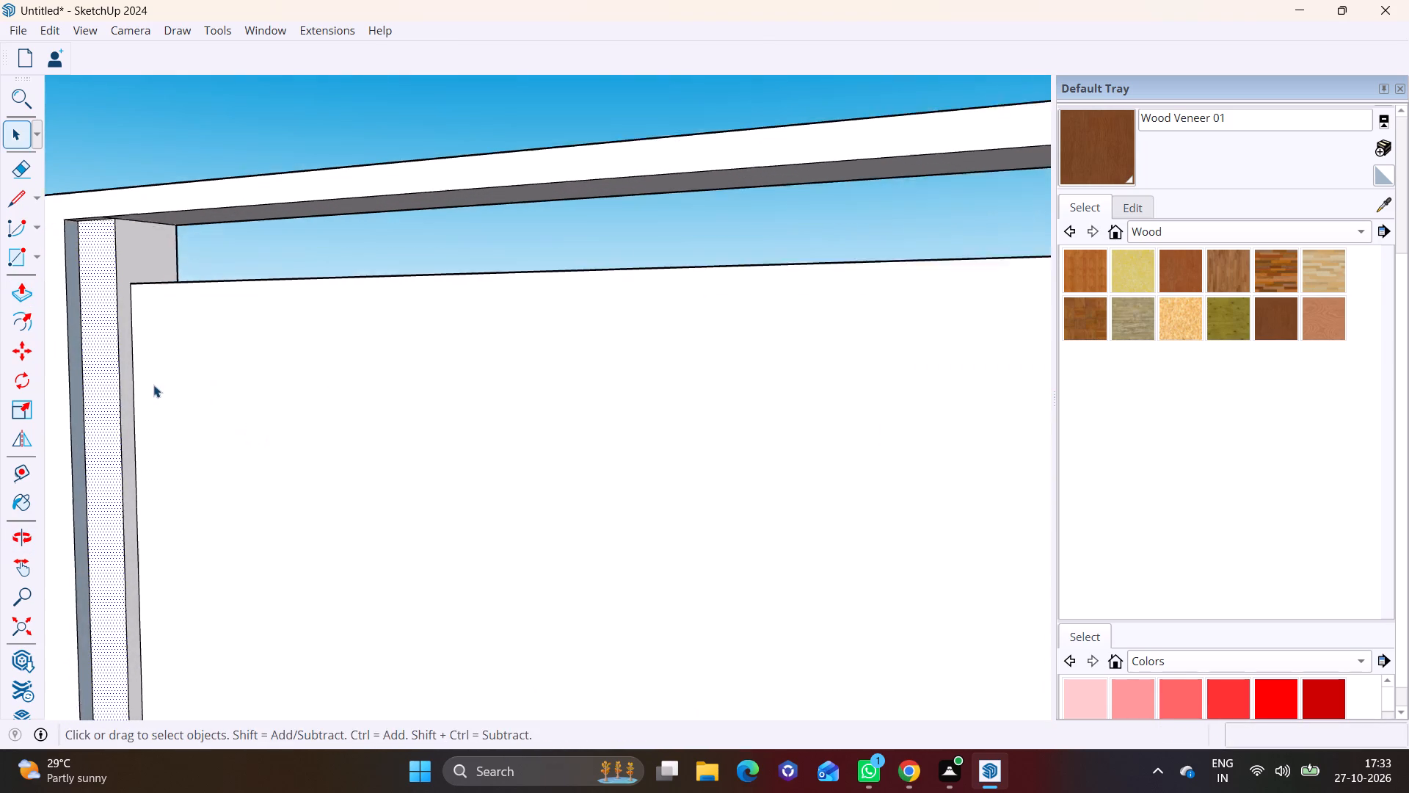
middle_drag(153, 385, 206, 412)
click(177, 379)
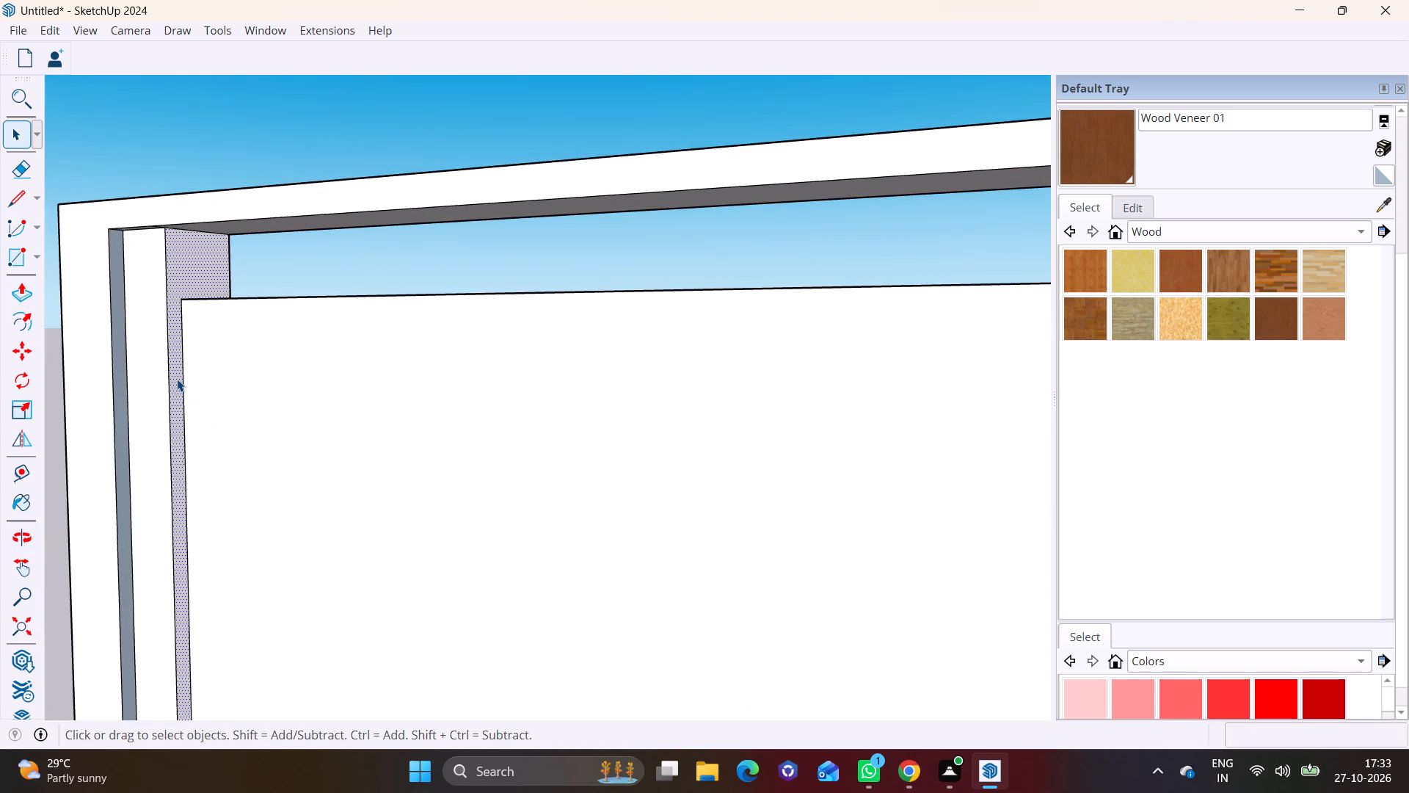
click(22, 289)
click(176, 325)
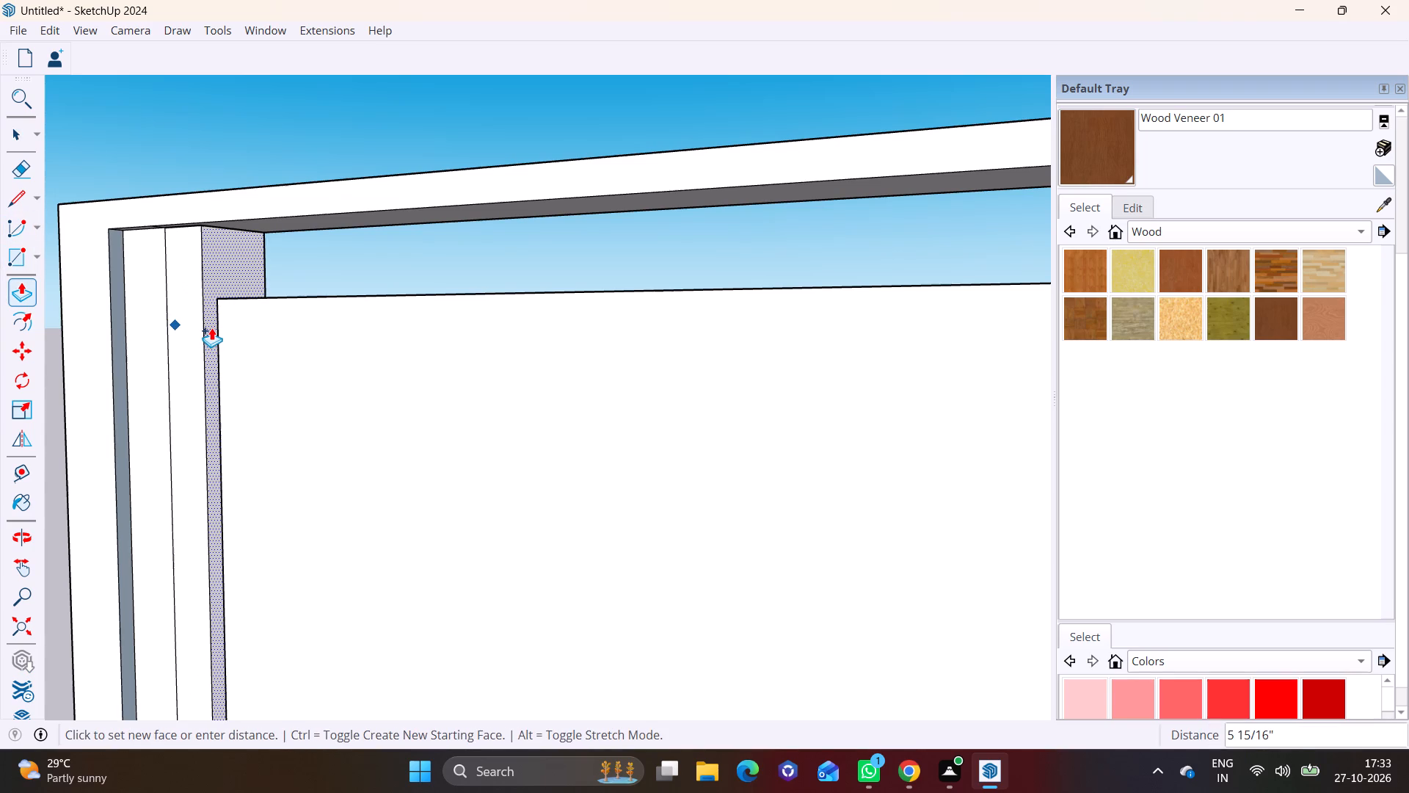
click(211, 327)
Pull the newly added inner strip on the post's front forward about 2 1/16", level with the outer frame.
key(space)
click(190, 336)
click(24, 292)
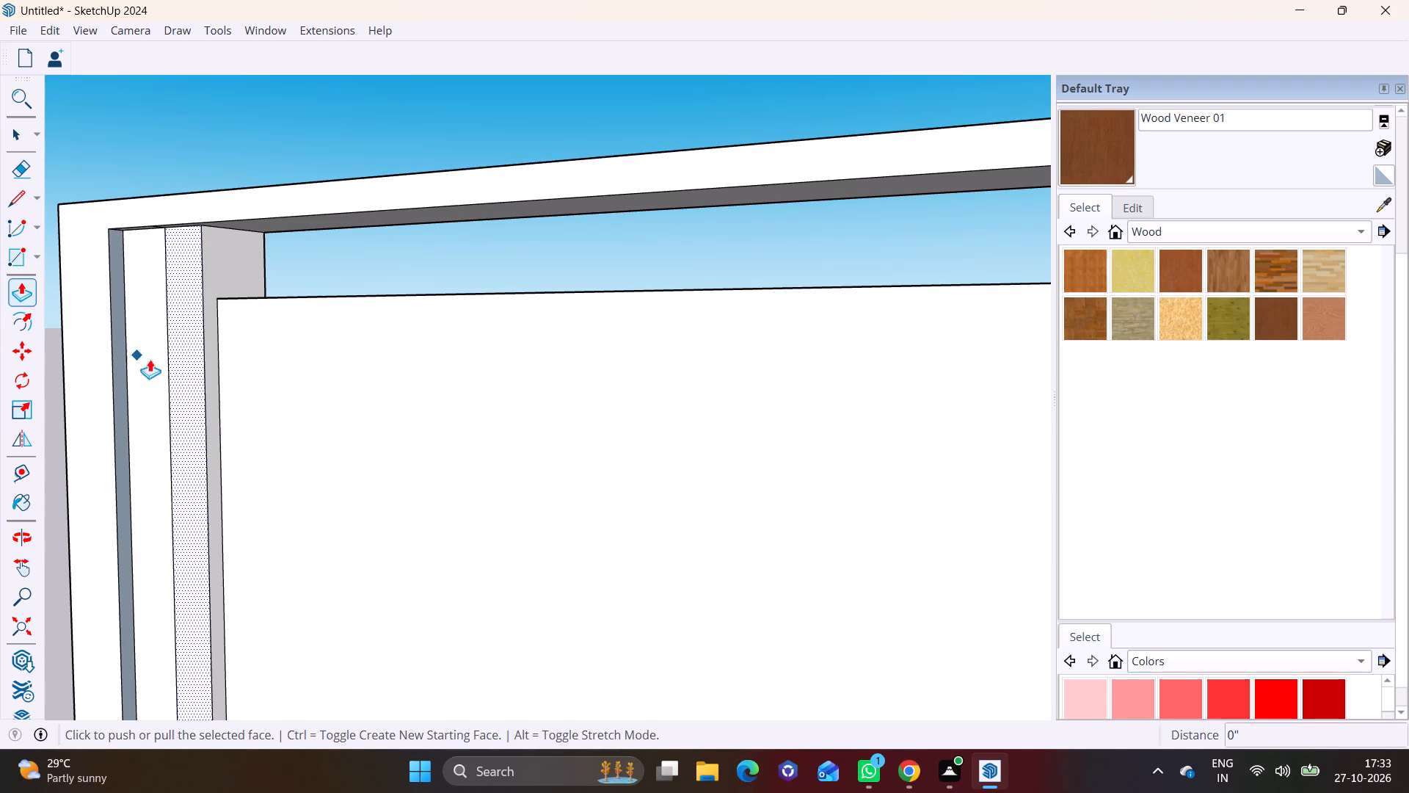
click(192, 353)
click(153, 224)
Split the post's inner side face under the beam with a line about 1' 3/16" long and another level with the white wall's top.
scroll(167, 314, down, 2)
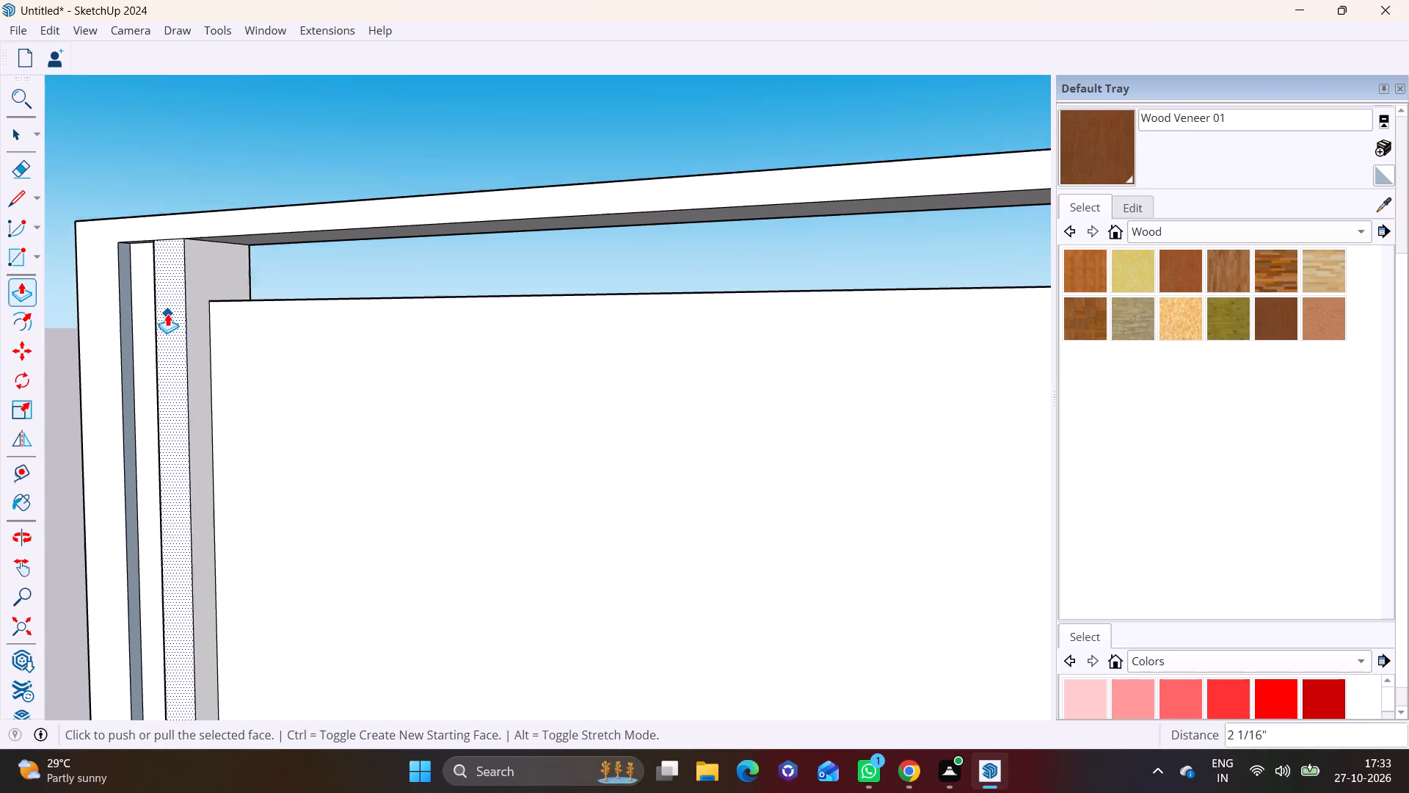
scroll(167, 314, down, 2)
middle_drag(167, 359, 255, 365)
scroll(178, 294, down, 4)
scroll(180, 283, up, 2)
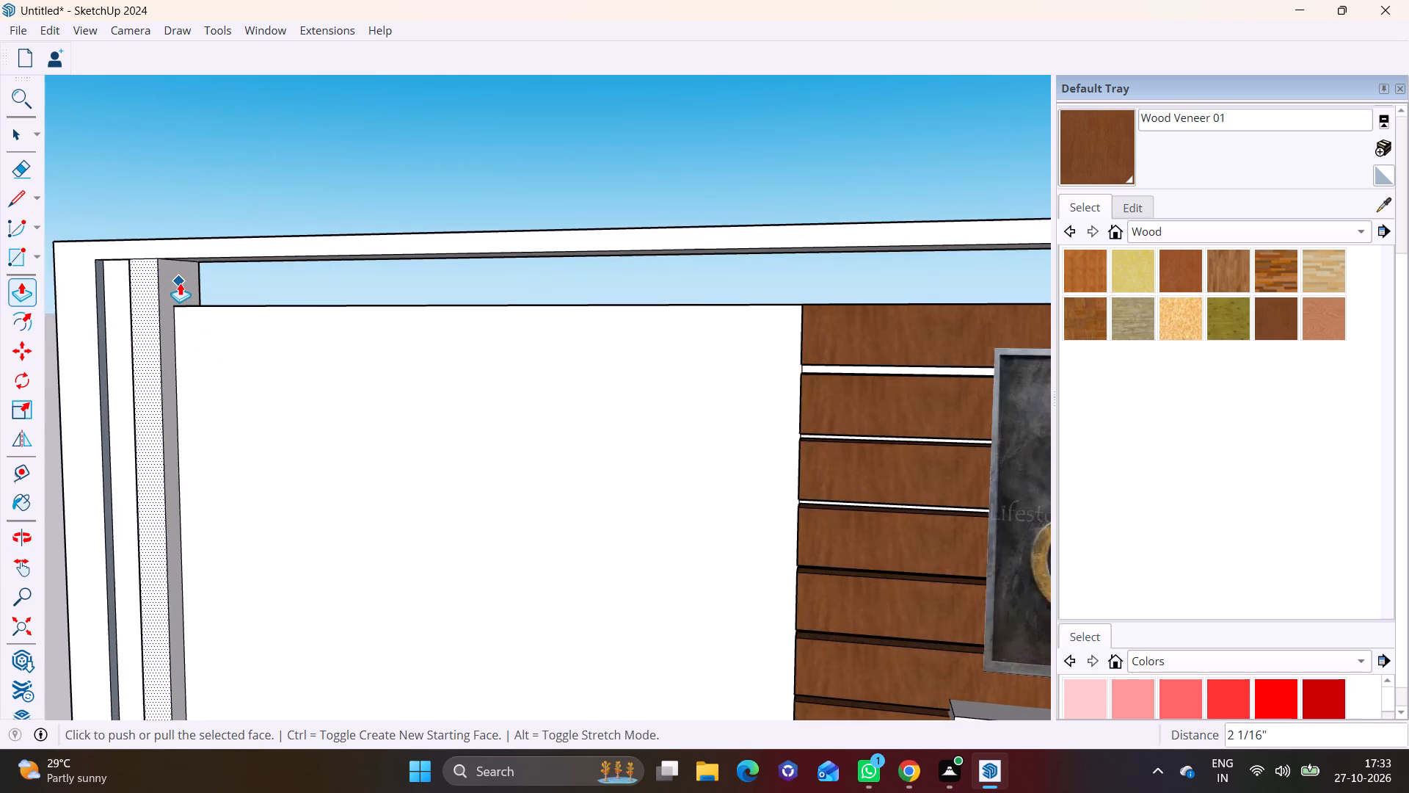
scroll(180, 283, up, 3)
middle_drag(183, 283, 133, 270)
scroll(152, 256, up, 6)
middle_drag(189, 297, 160, 296)
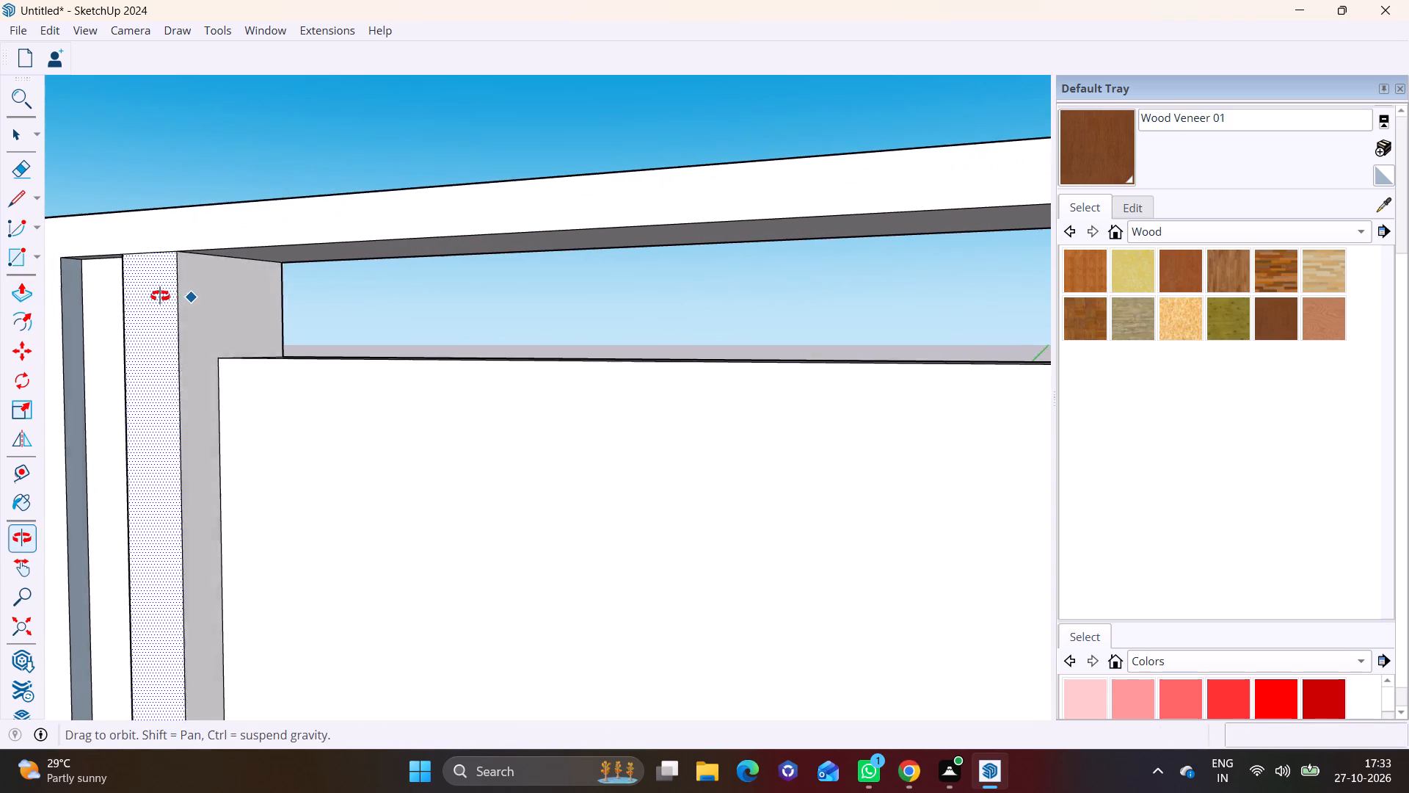
middle_drag(160, 296, 140, 297)
click(14, 185)
click(183, 311)
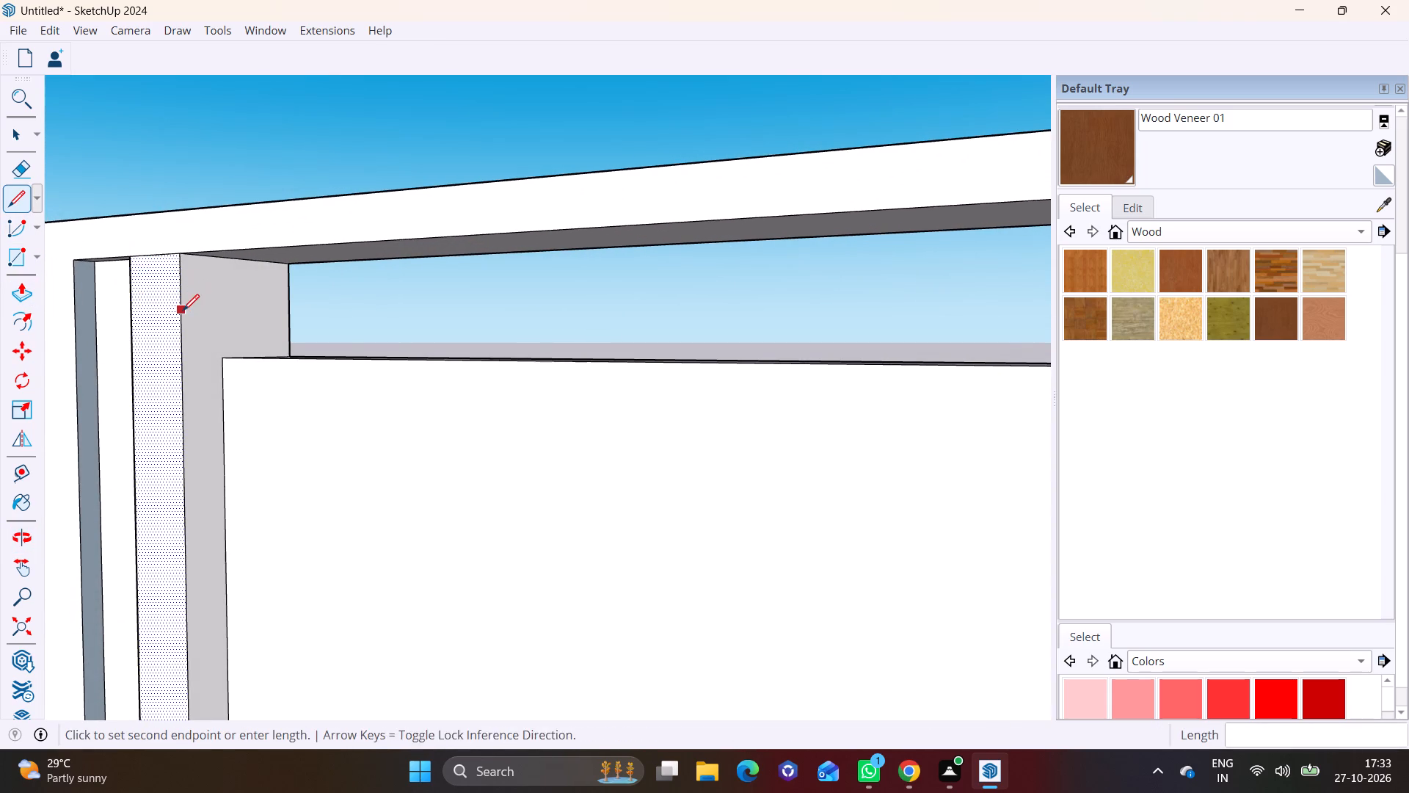
click(289, 308)
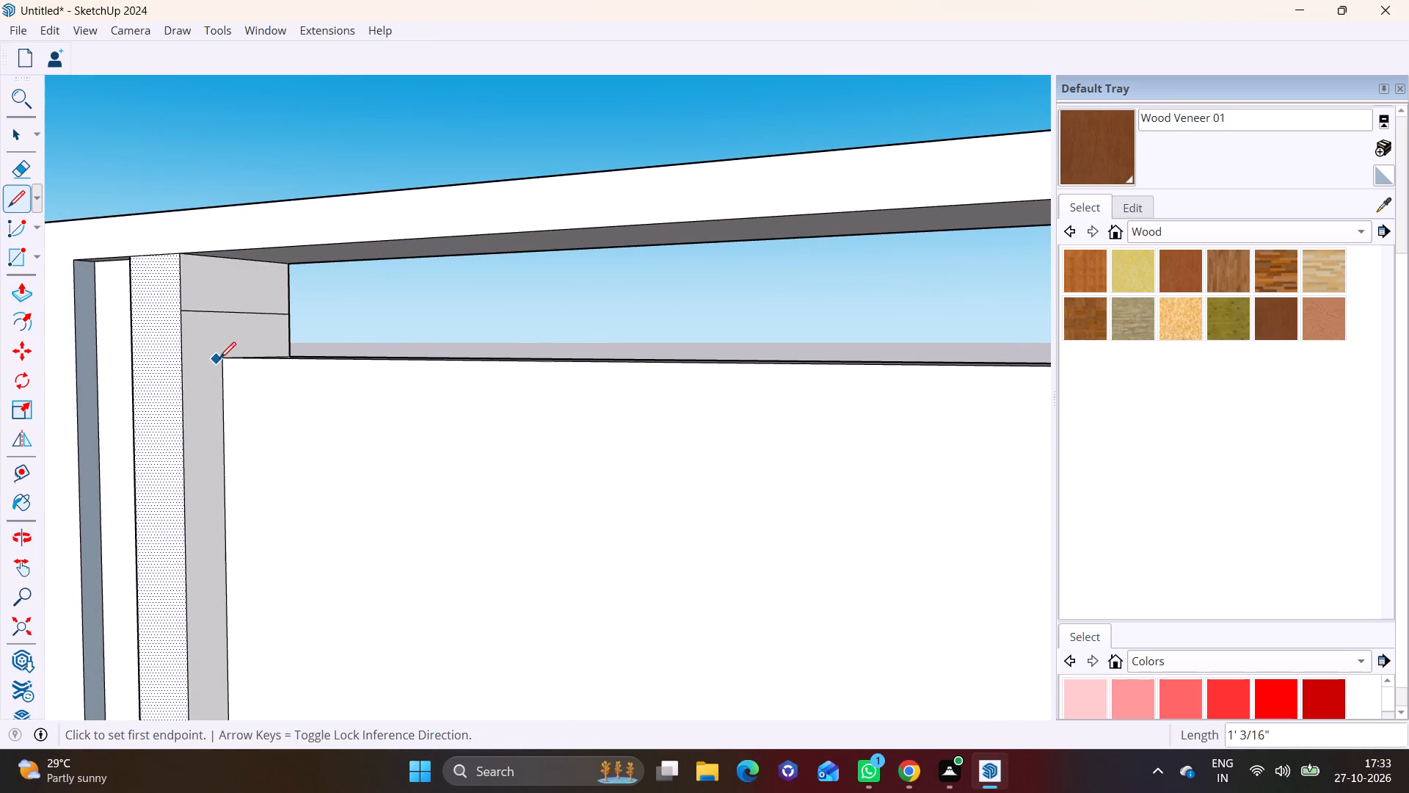
click(219, 358)
click(180, 359)
Extrude the upper rectangle on the post's inner side about 19' 9 7/16" beneath the top beam.
key(space)
click(245, 334)
click(244, 302)
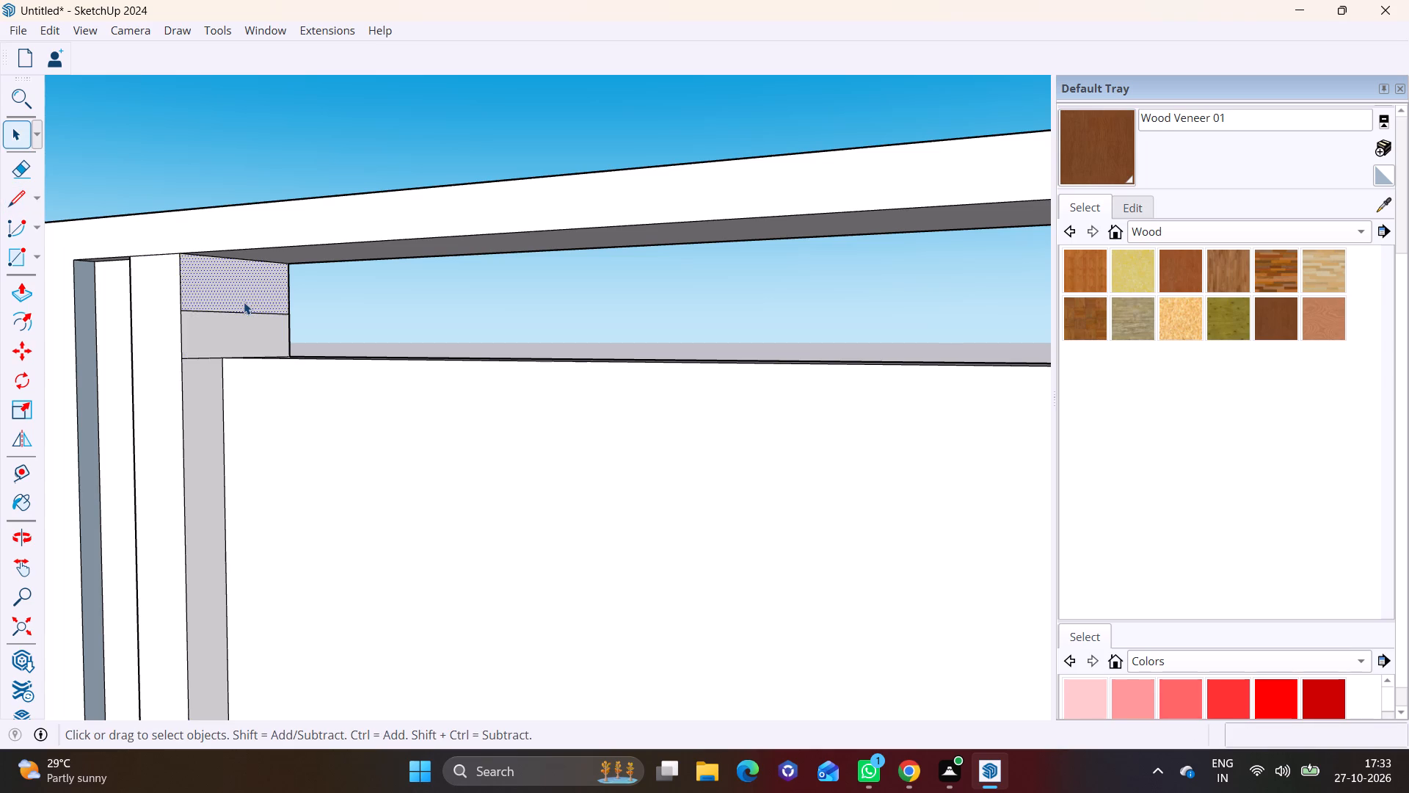
scroll(89, 319, down, 3)
click(21, 282)
click(193, 292)
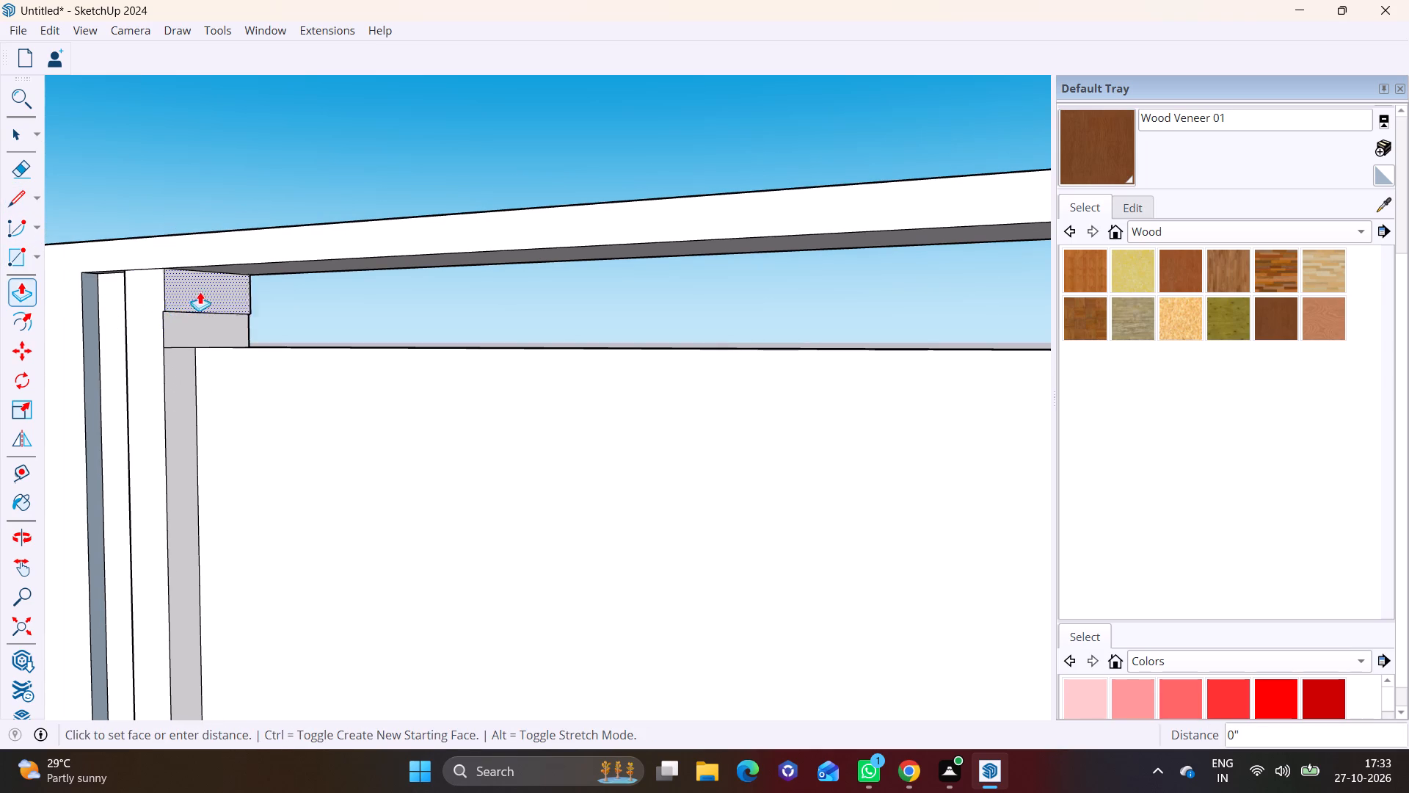
scroll(398, 303, down, 6)
shift+middle_drag(536, 339, 258, 333)
shift+scroll(258, 333, down, 1)
scroll(911, 295, down, 2)
shift+middle_drag(911, 295, 892, 295)
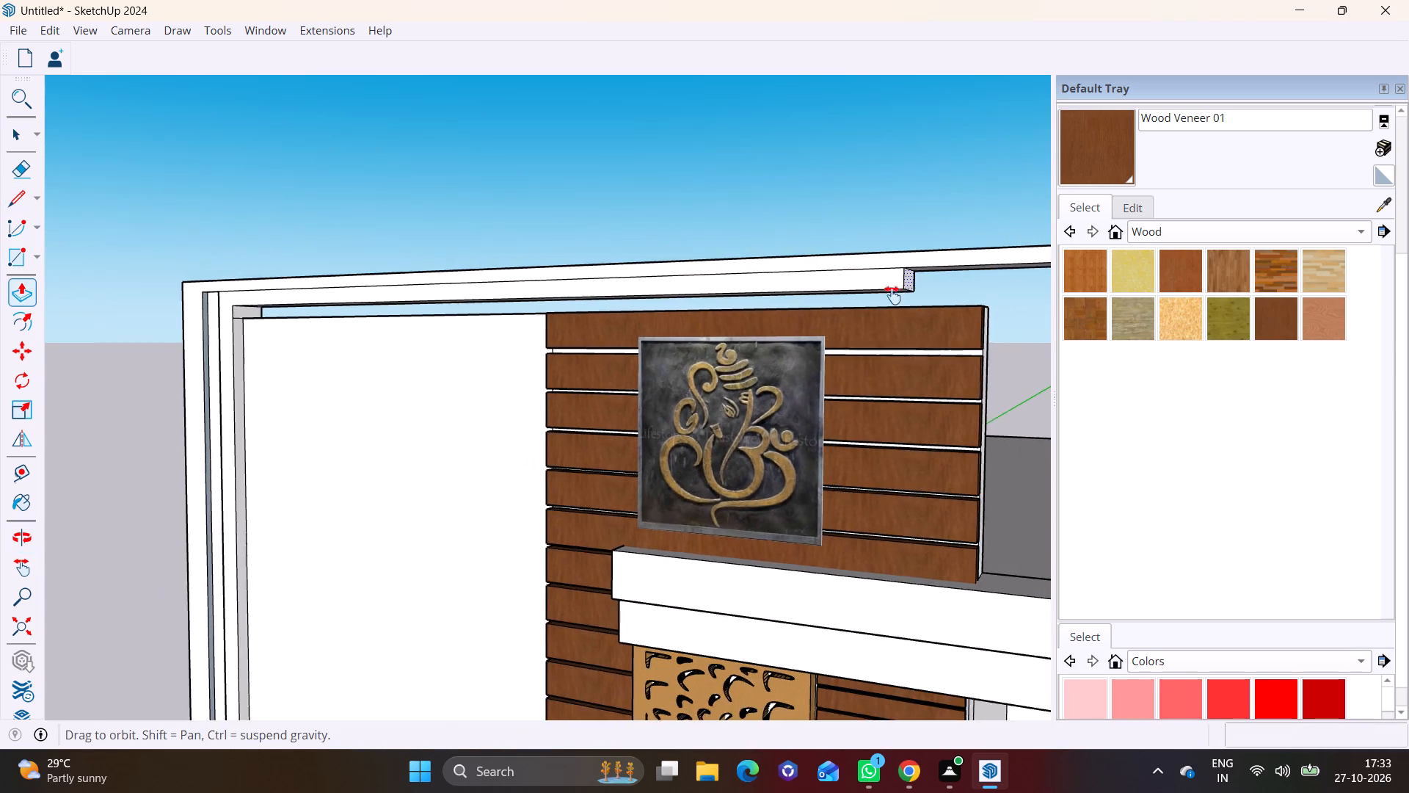
shift+middle_drag(892, 295, 779, 310)
click(959, 272)
Extrude the remaining lower rectangle on the post's inner side about 19' 9 7/16", ending level with the band above.
scroll(168, 327, up, 4)
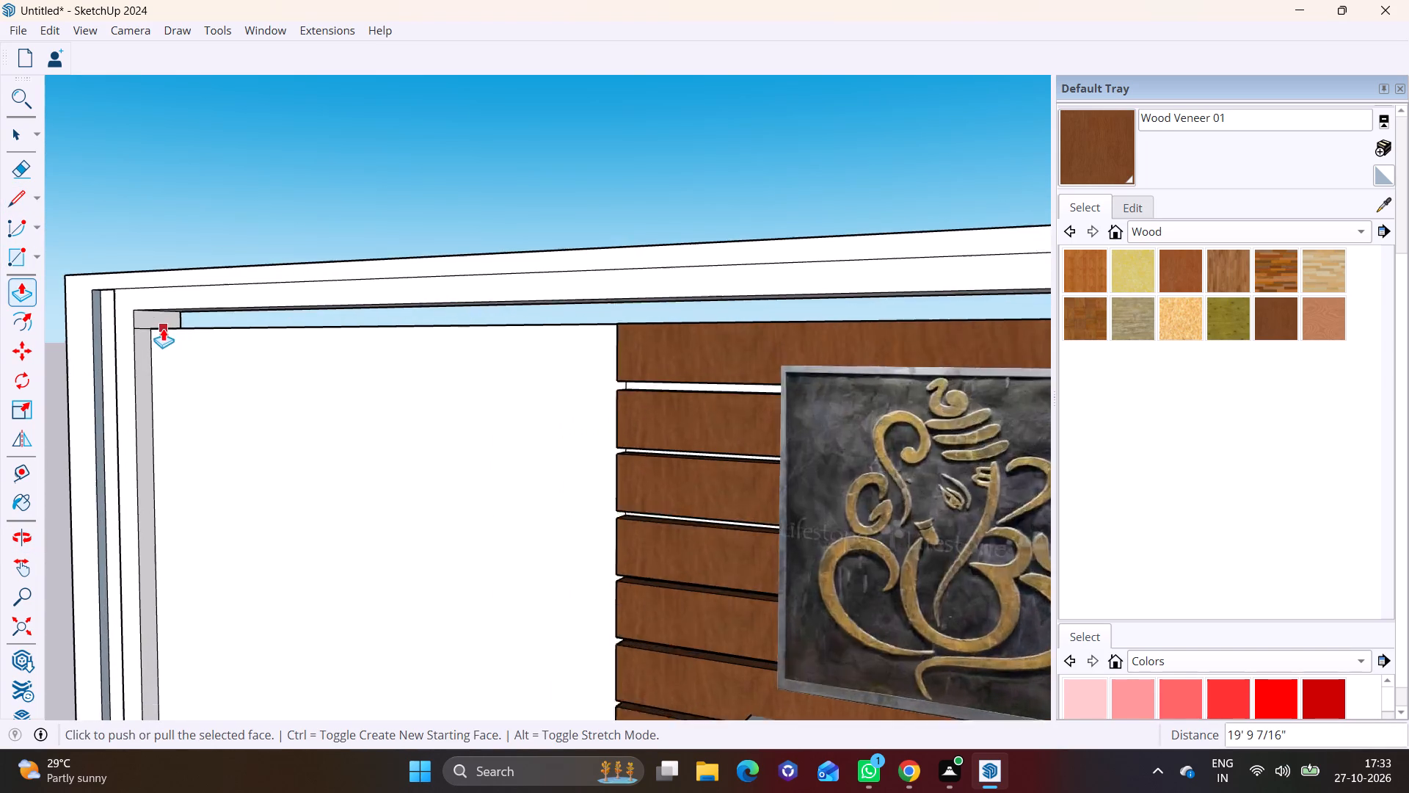
scroll(163, 328, up, 1)
key(space)
click(150, 317)
click(32, 279)
click(142, 319)
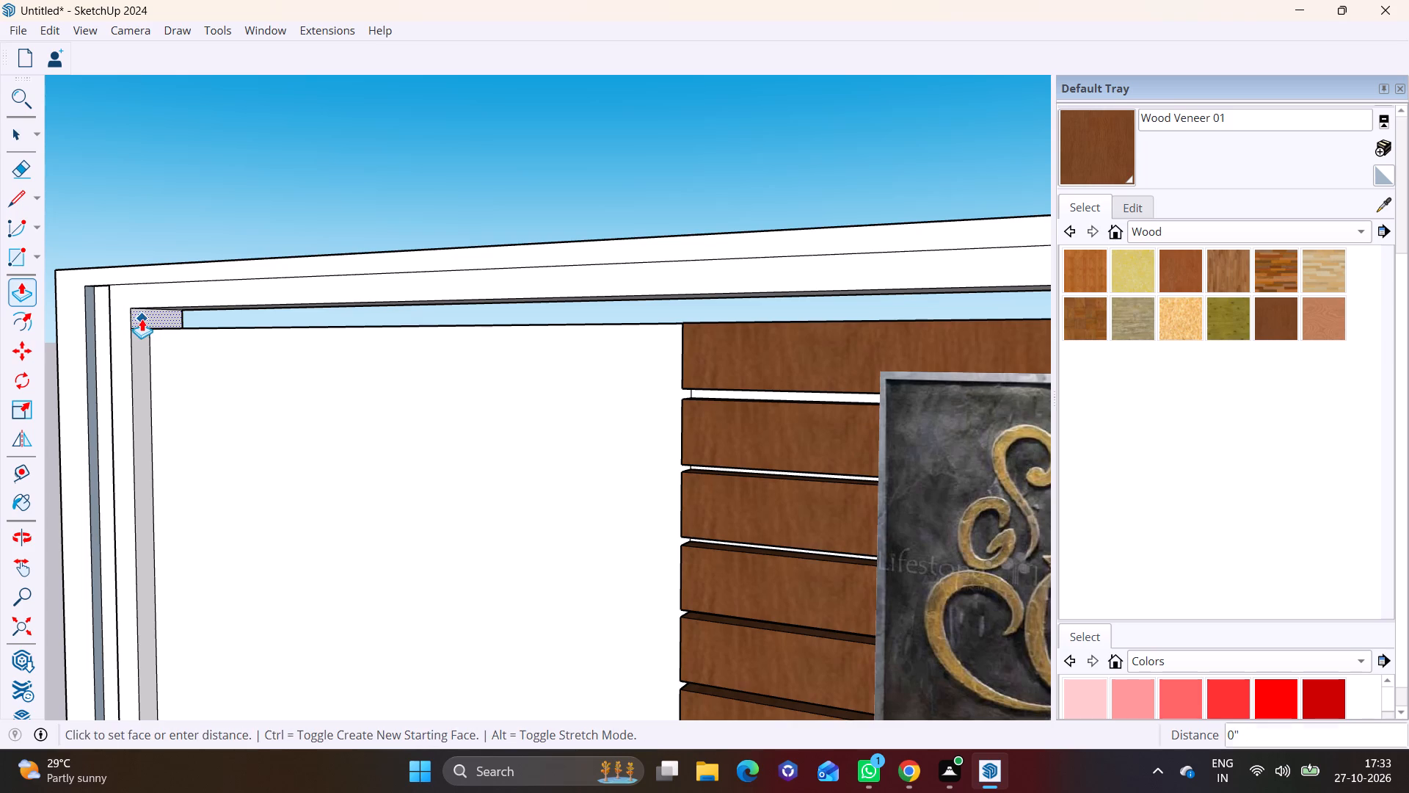
scroll(411, 348, down, 5)
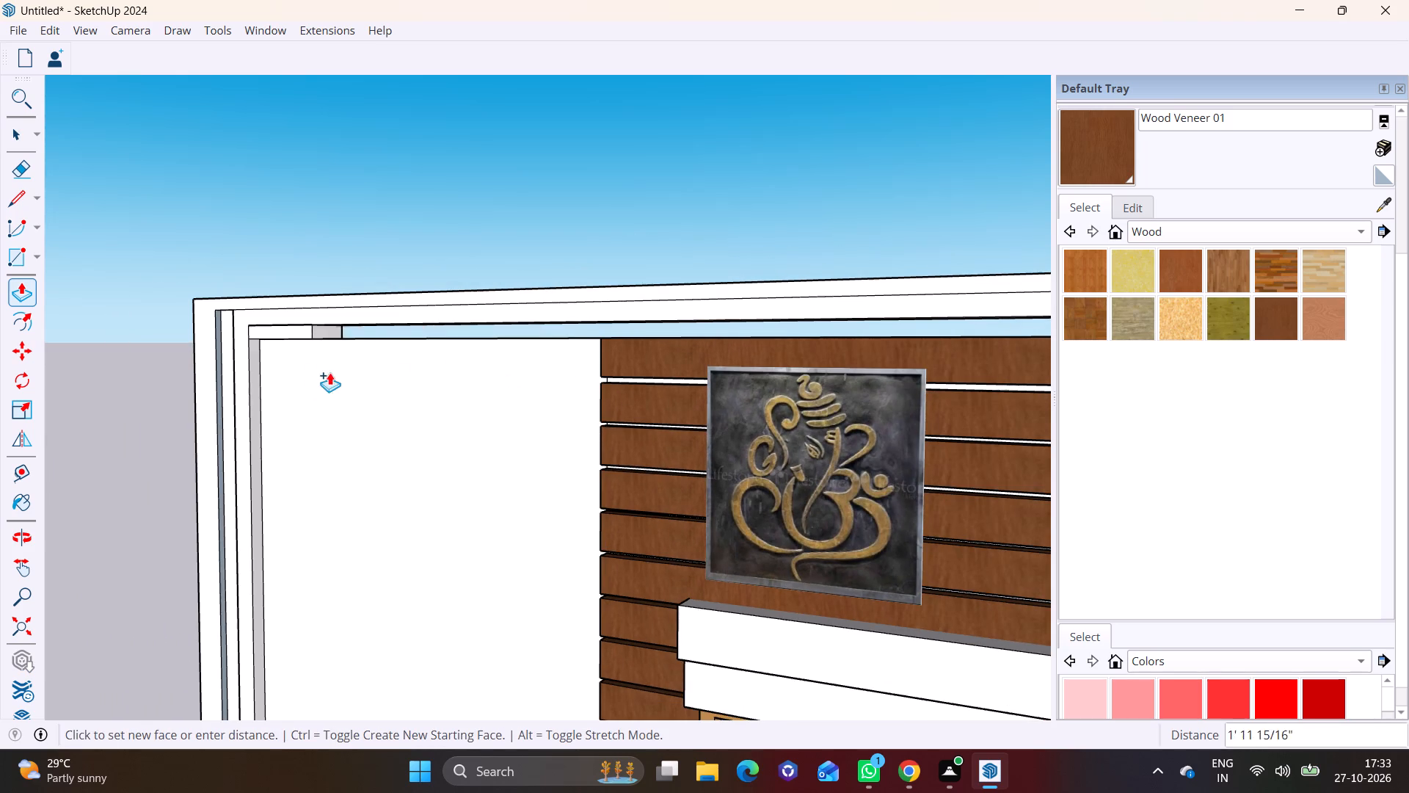
scroll(578, 369, down, 2)
shift+middle_drag(530, 369, 389, 370)
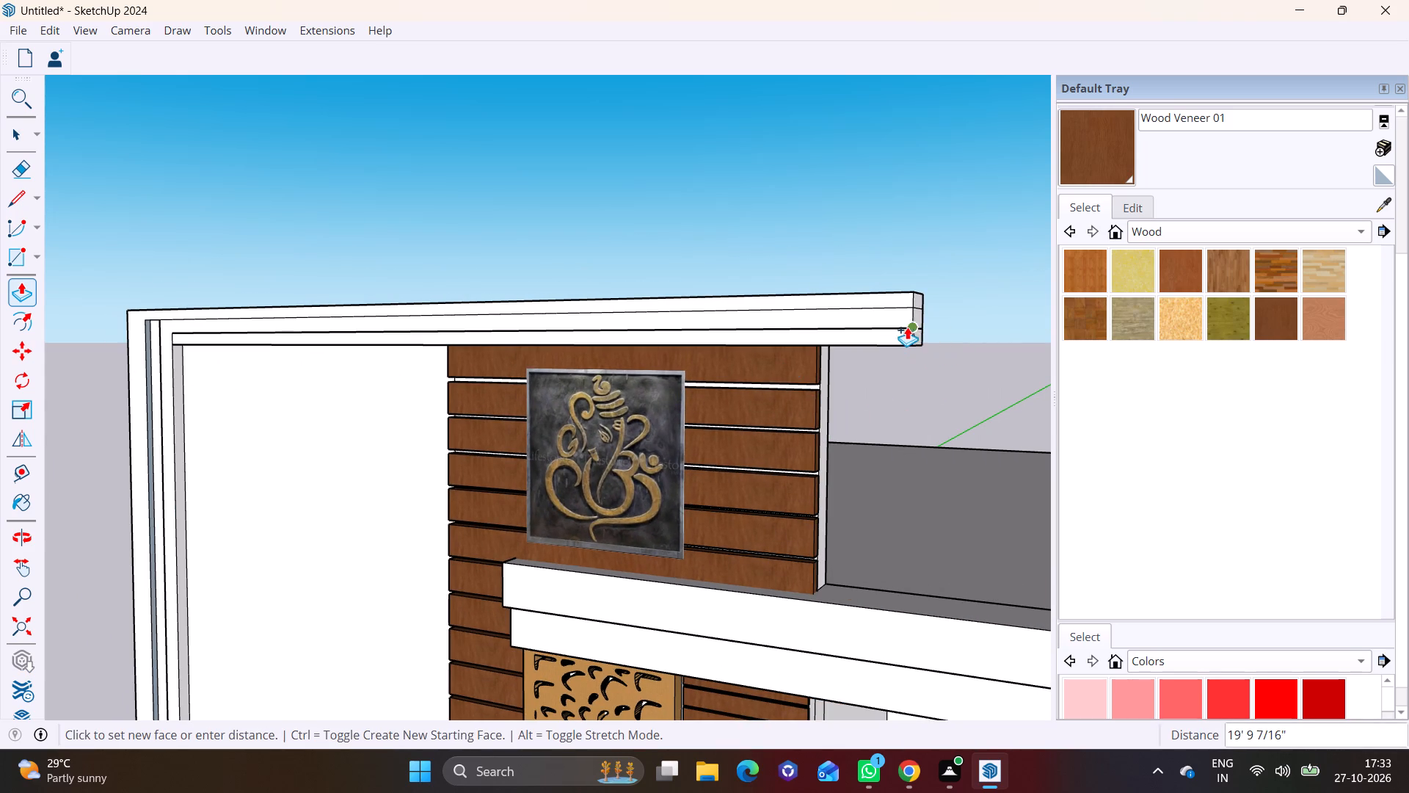
click(913, 325)
Push the frame's L-shaped middle band, running along the beam and down the post, back about 2 1/16".
scroll(408, 334, up, 4)
middle_drag(407, 353, 280, 395)
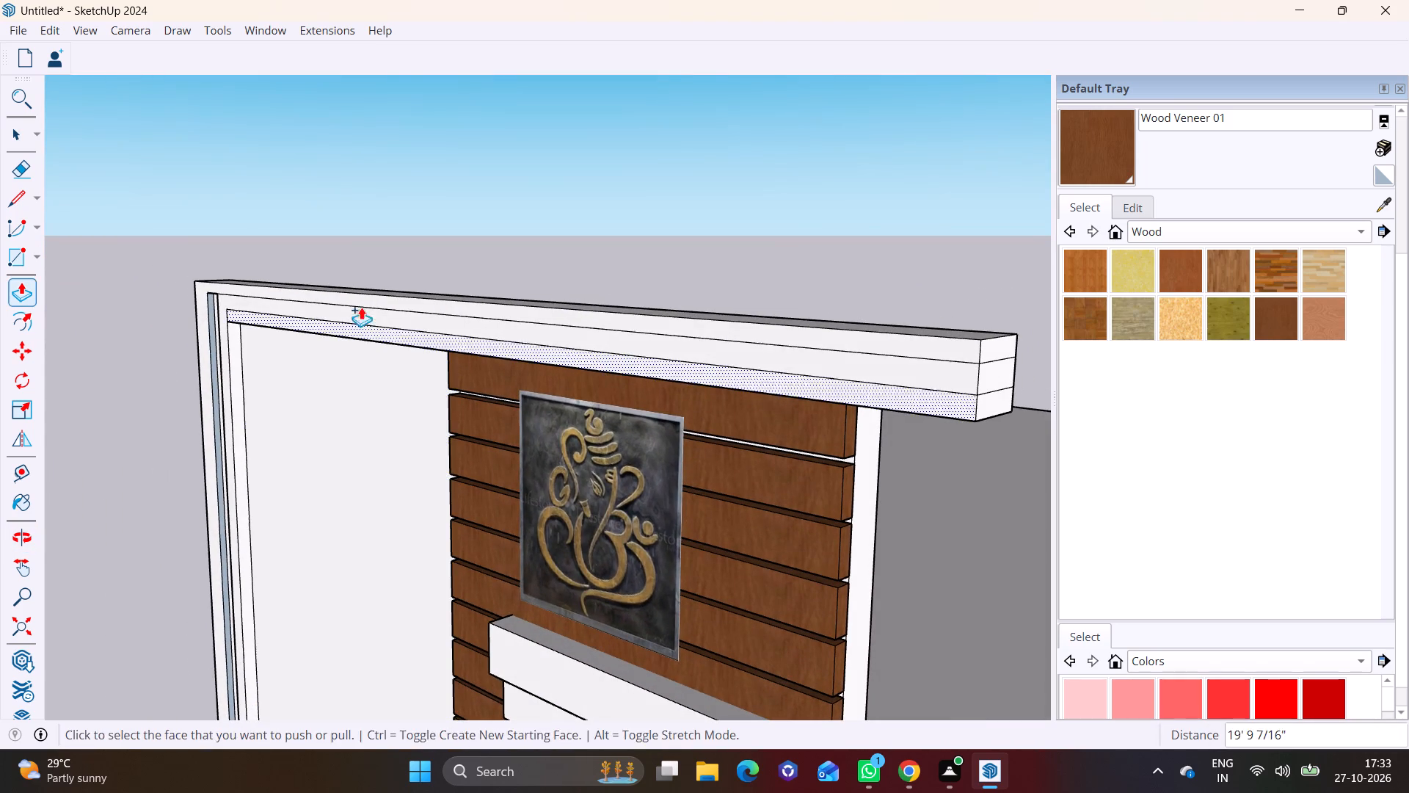
key(space)
click(379, 318)
click(15, 294)
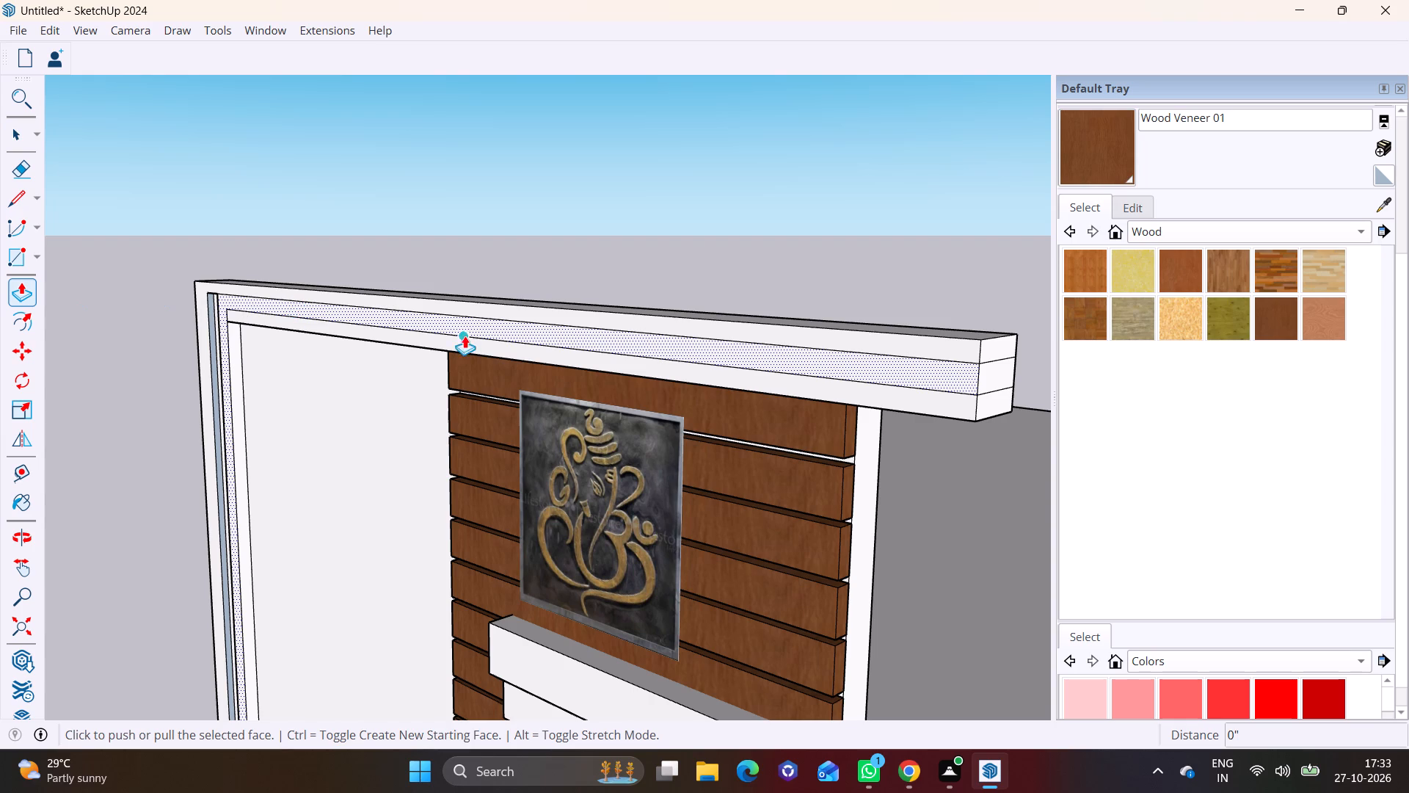
click(931, 380)
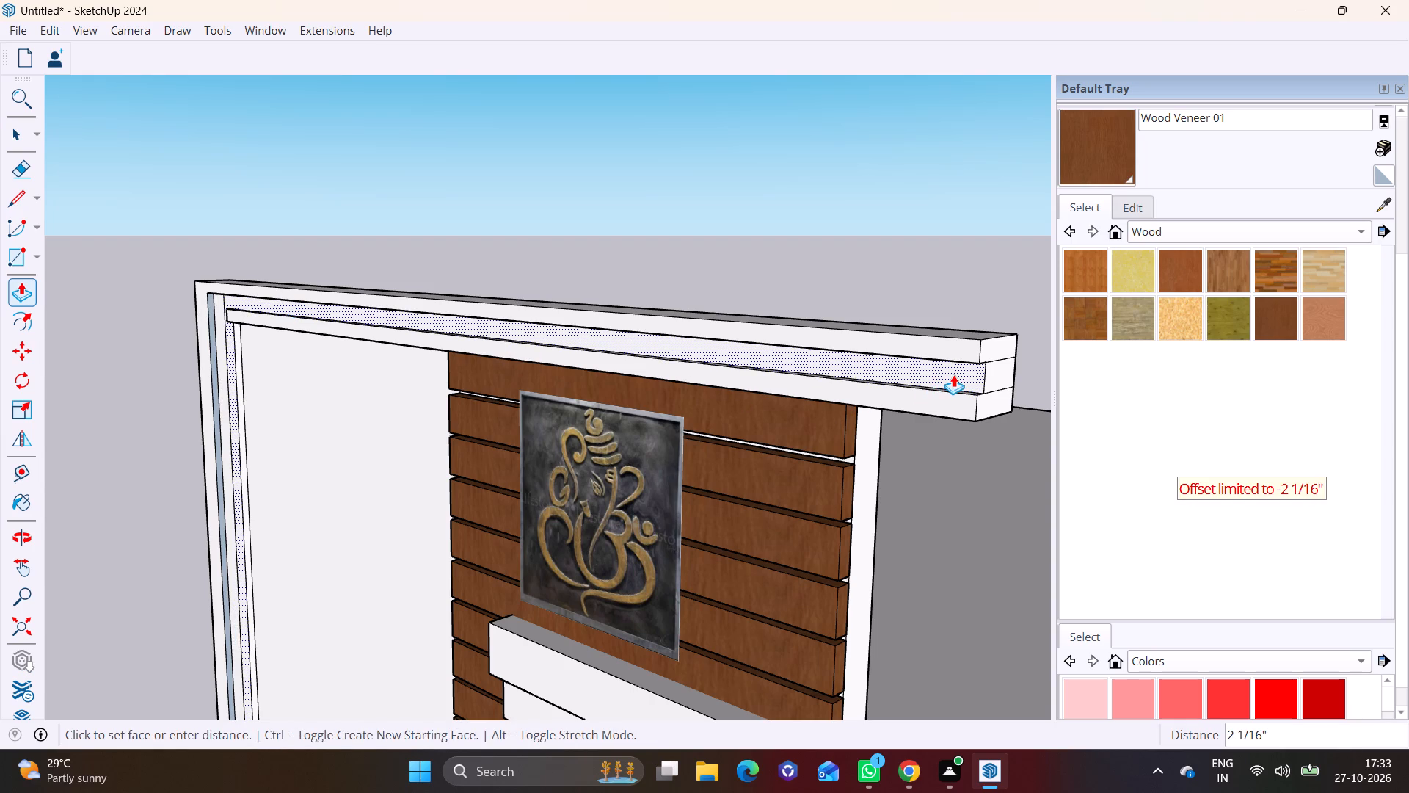
click(953, 374)
key(space)
click(119, 436)
Examine the frame's corner where the beam and post bands meet, from several angles.
middle_drag(328, 435, 614, 393)
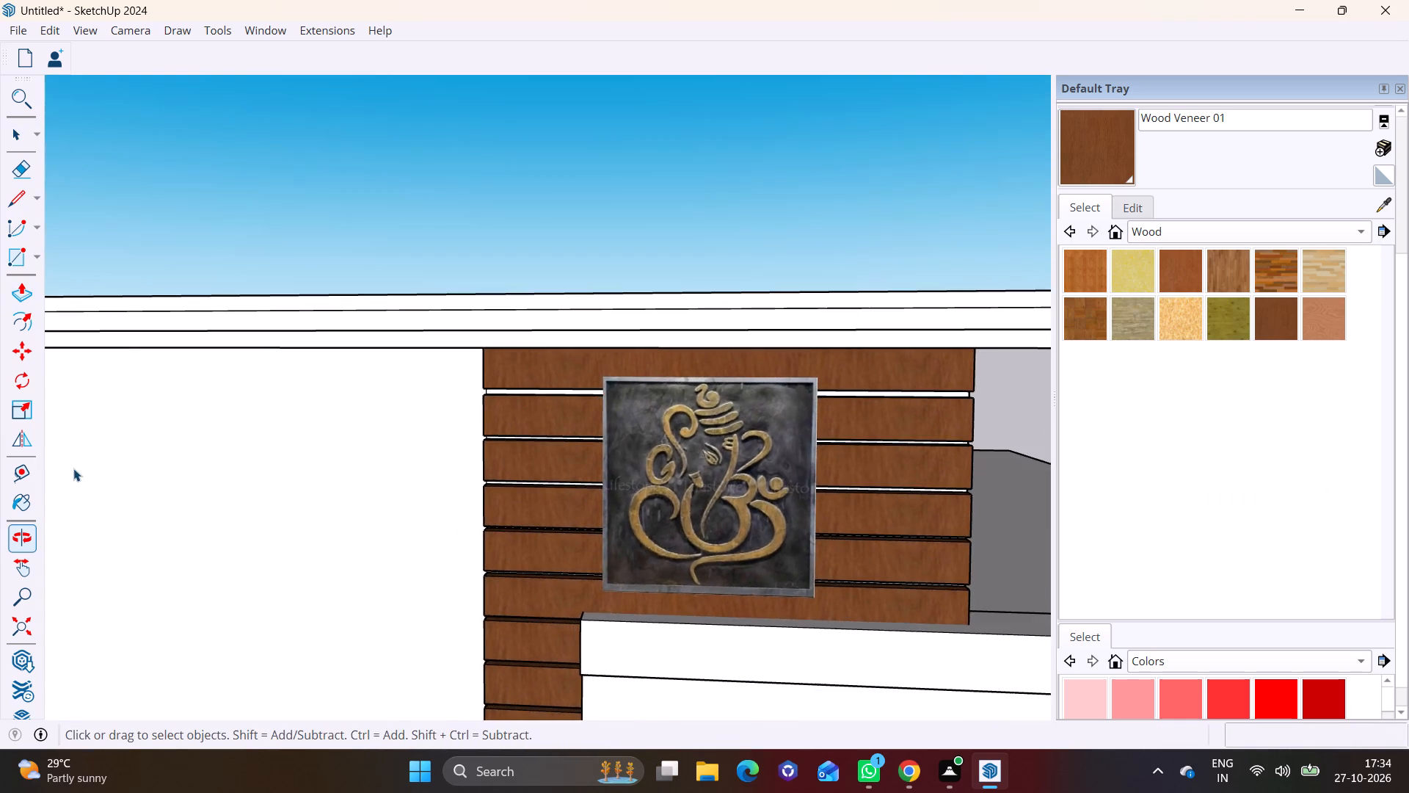
scroll(73, 468, down, 4)
shift+middle_drag(159, 460, 454, 438)
scroll(363, 399, up, 6)
middle_drag(313, 372, 112, 424)
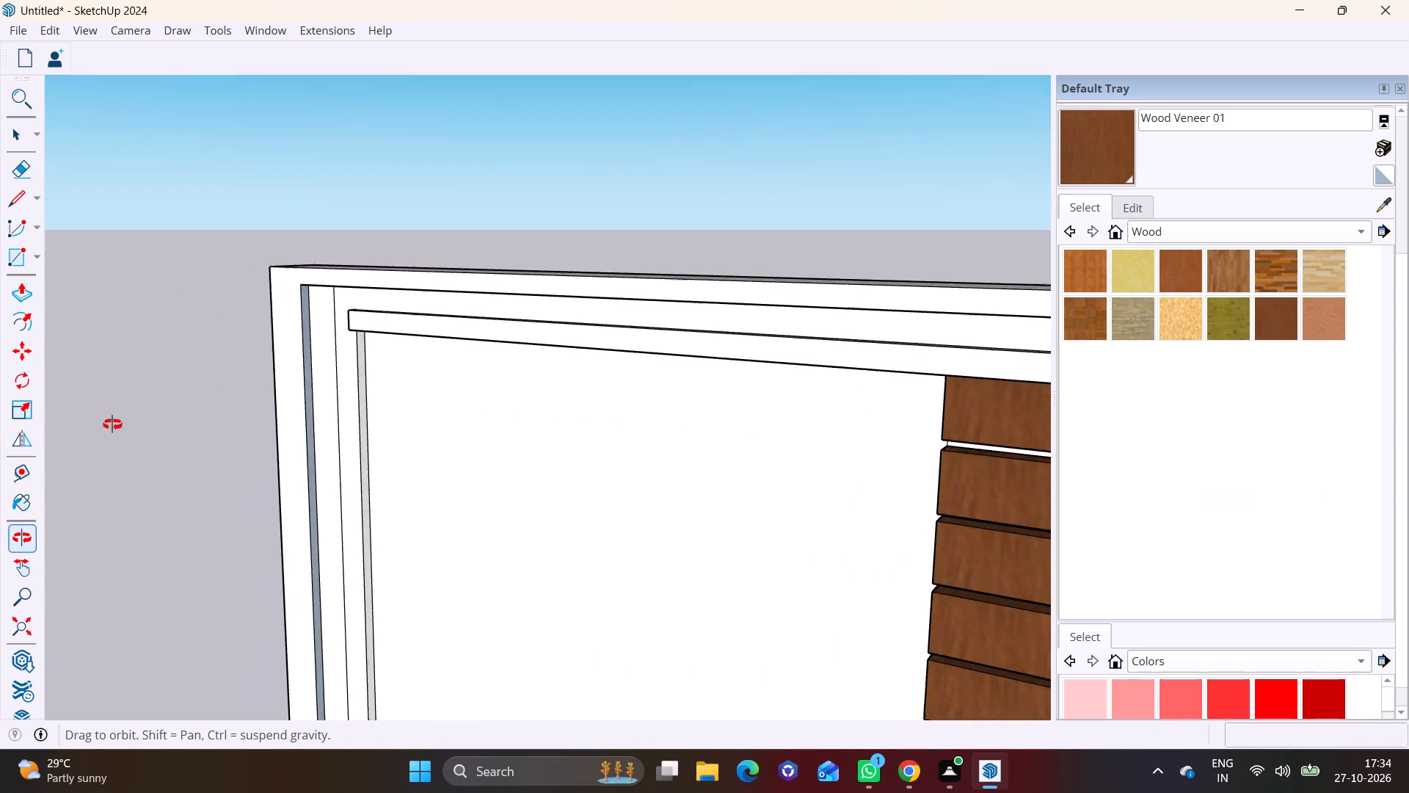
middle_drag(112, 424, 394, 393)
scroll(328, 411, down, 2)
middle_drag(310, 417, 390, 285)
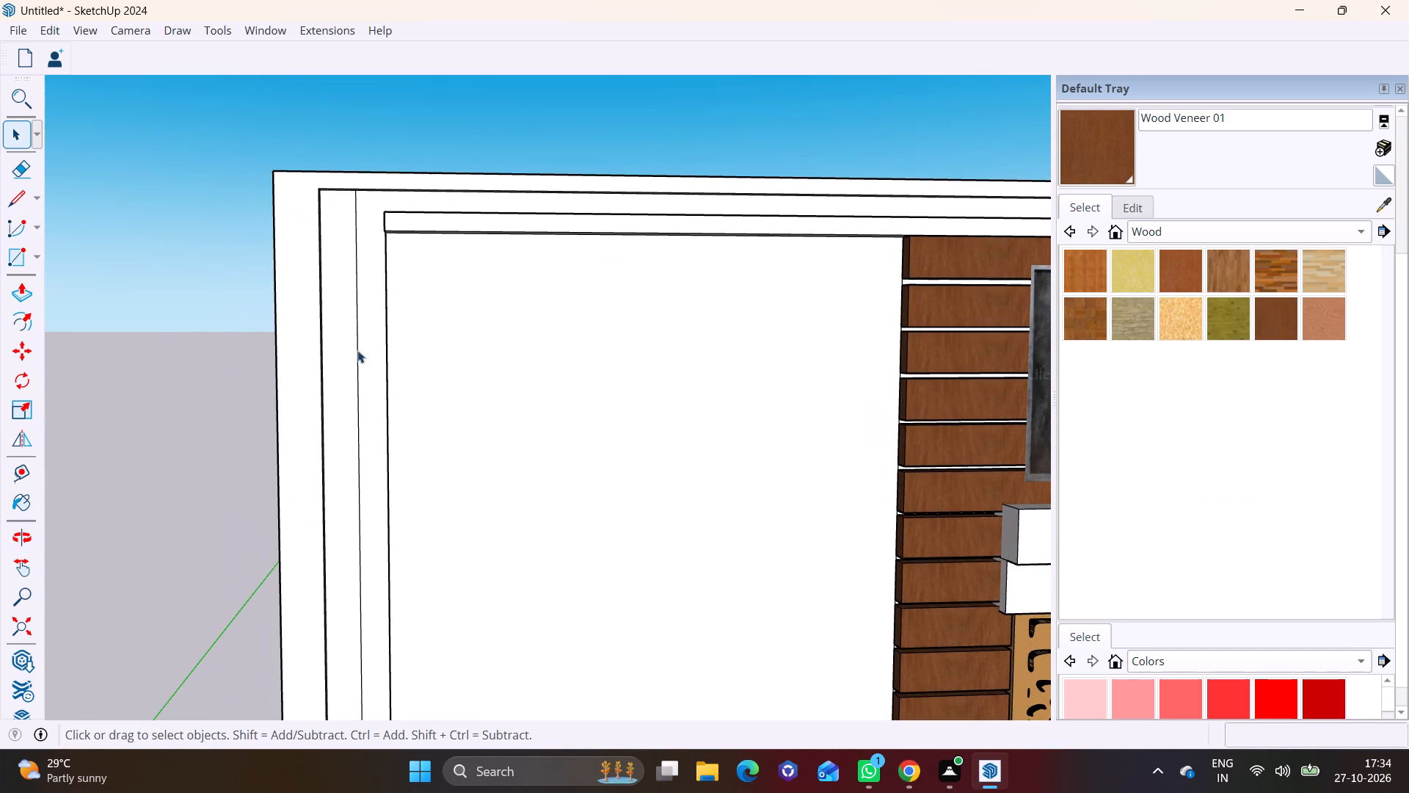
click(338, 361)
middle_drag(393, 385, 687, 399)
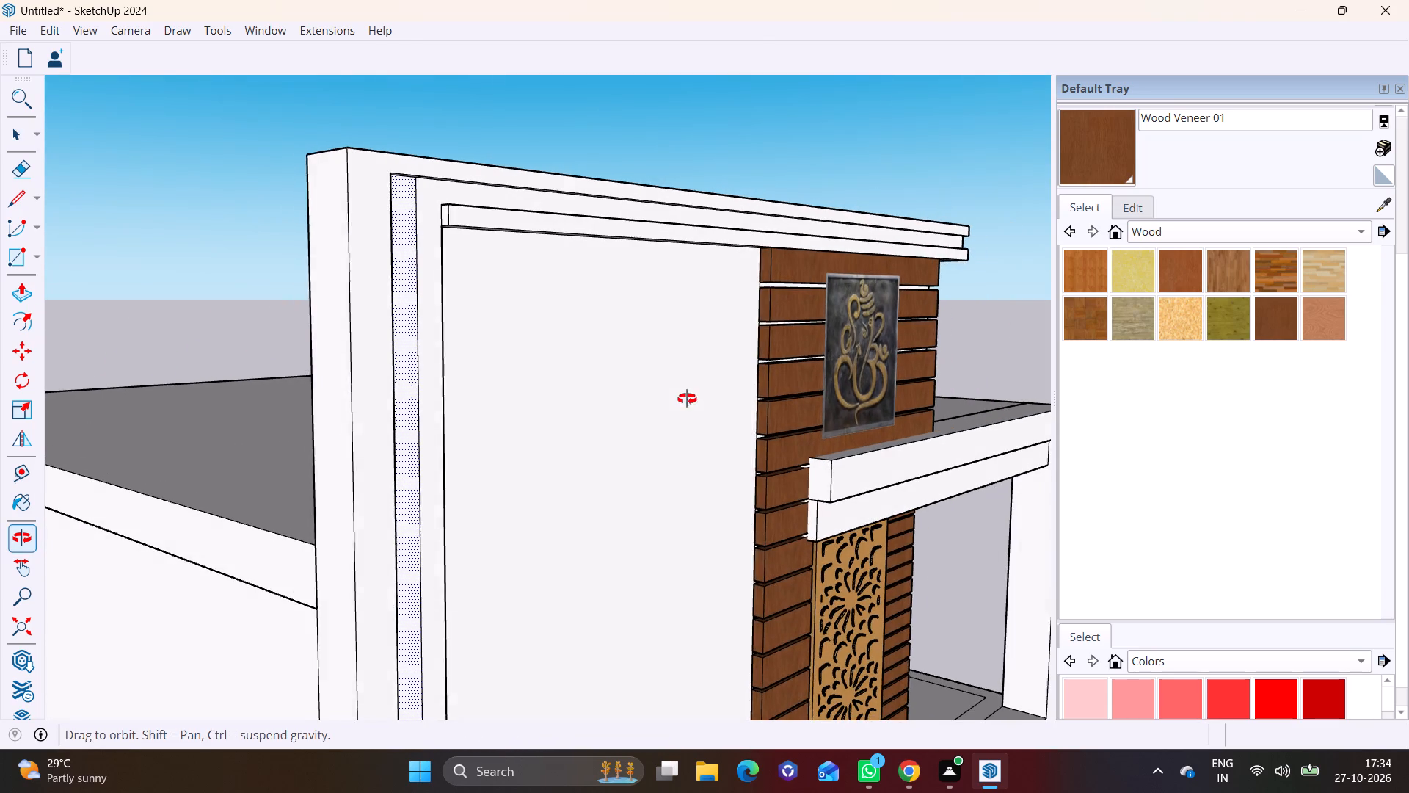
middle_drag(687, 399, 688, 399)
scroll(420, 405, up, 4)
middle_drag(520, 438, 143, 510)
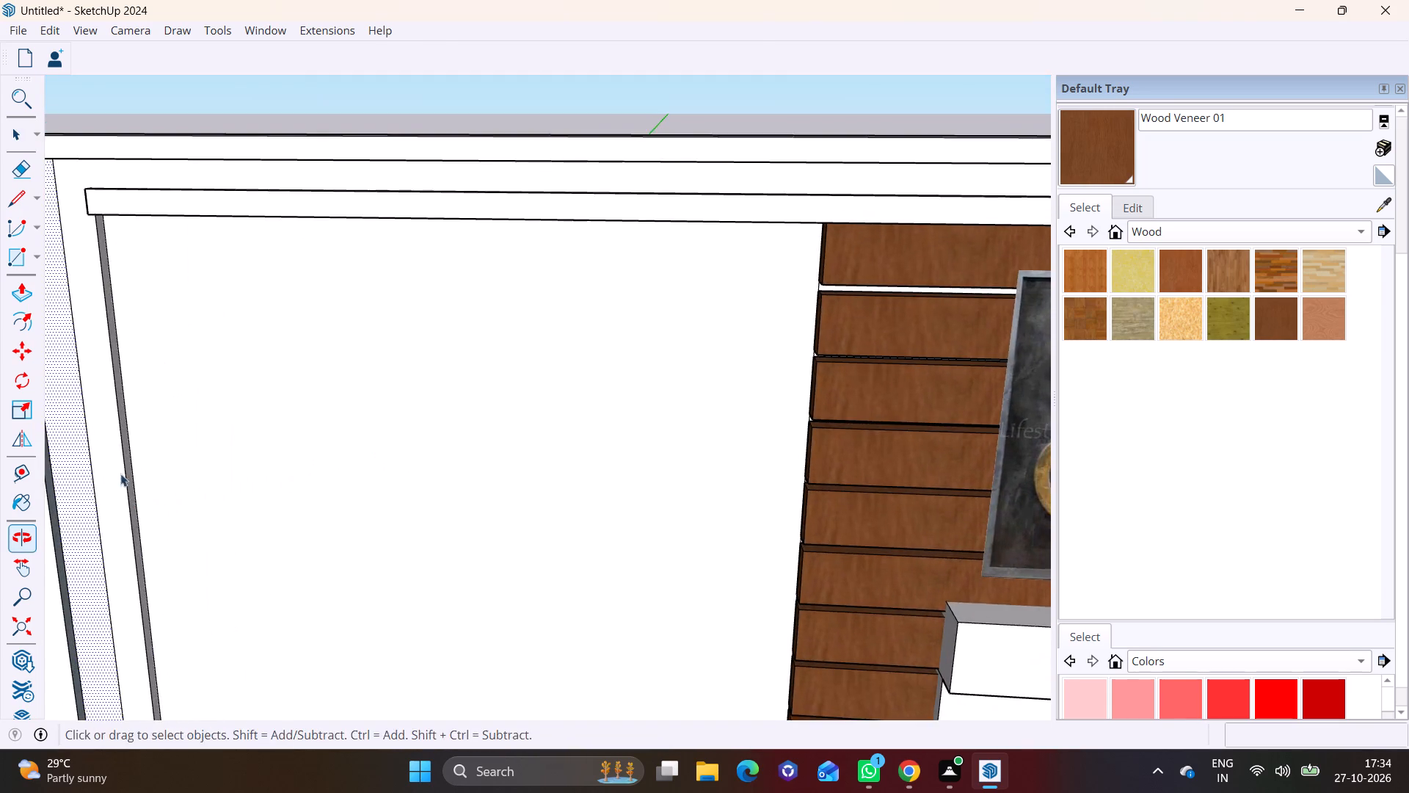
scroll(125, 454, down, 1)
shift+middle_drag(125, 454, 408, 367)
middle_drag(495, 443, 302, 410)
shift+middle_drag(480, 334, 376, 522)
scroll(347, 230, up, 1)
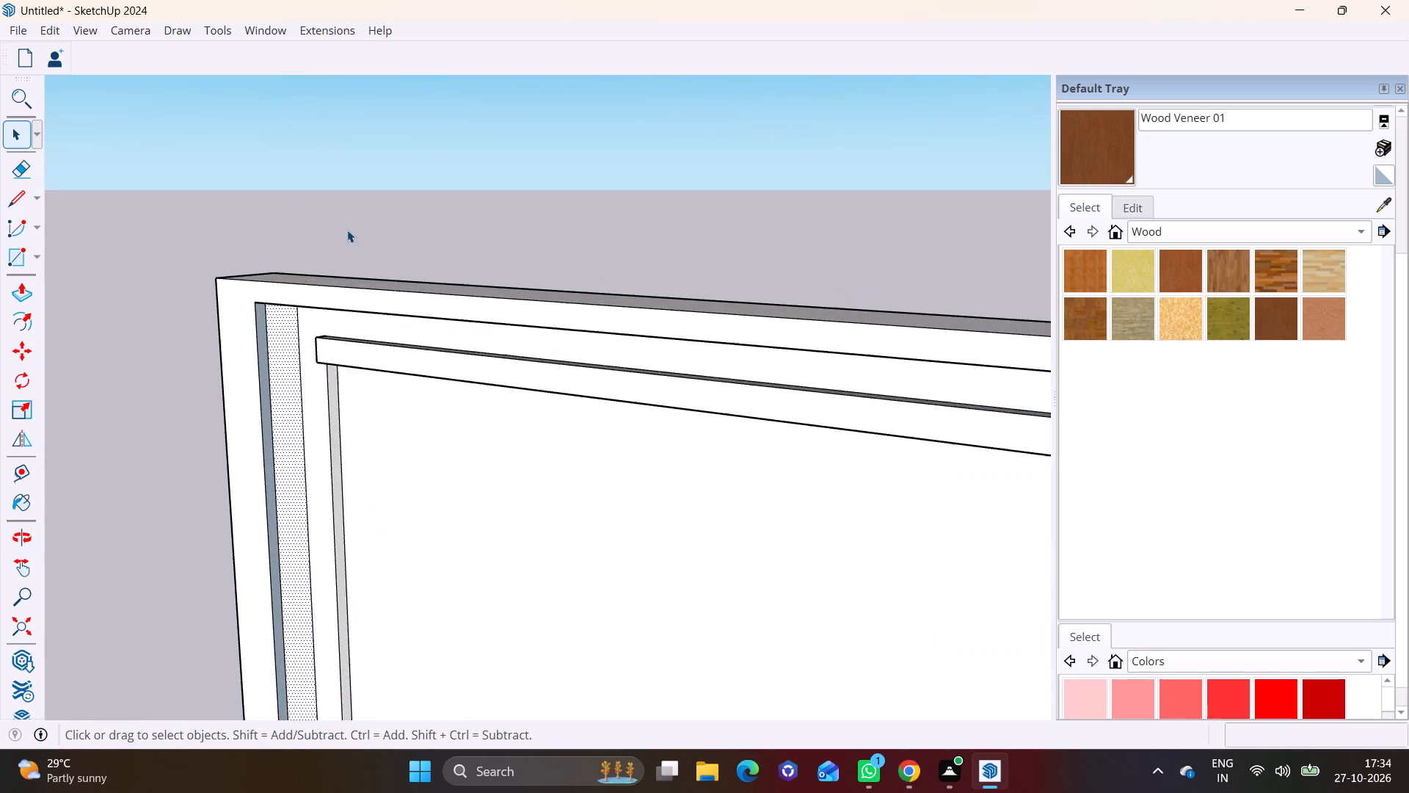
scroll(347, 230, up, 4)
middle_drag(394, 428, 824, 379)
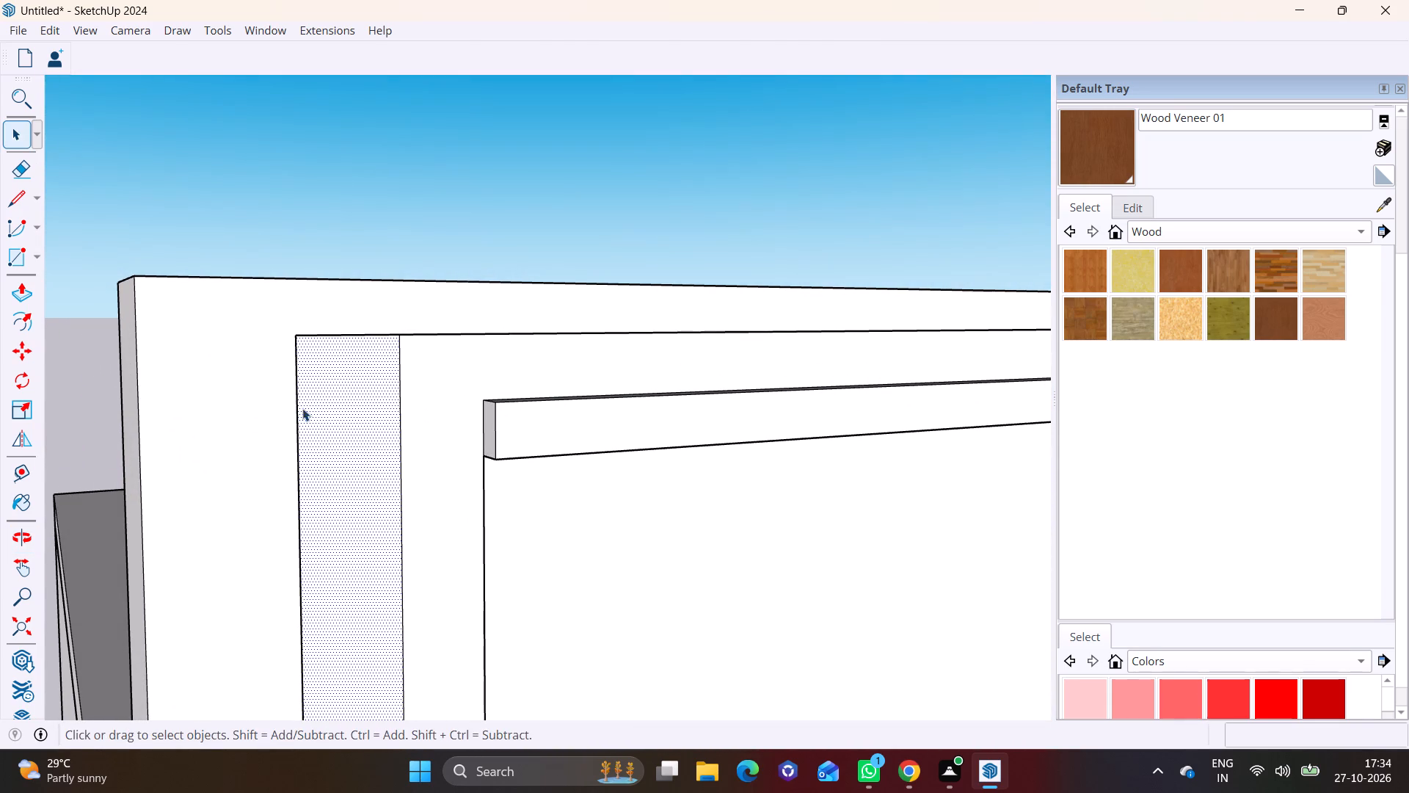
Draw two short lines from the lower beam band's end corners across to the vertical line on the post.
click(18, 199)
scroll(321, 371, up, 2)
click(515, 410)
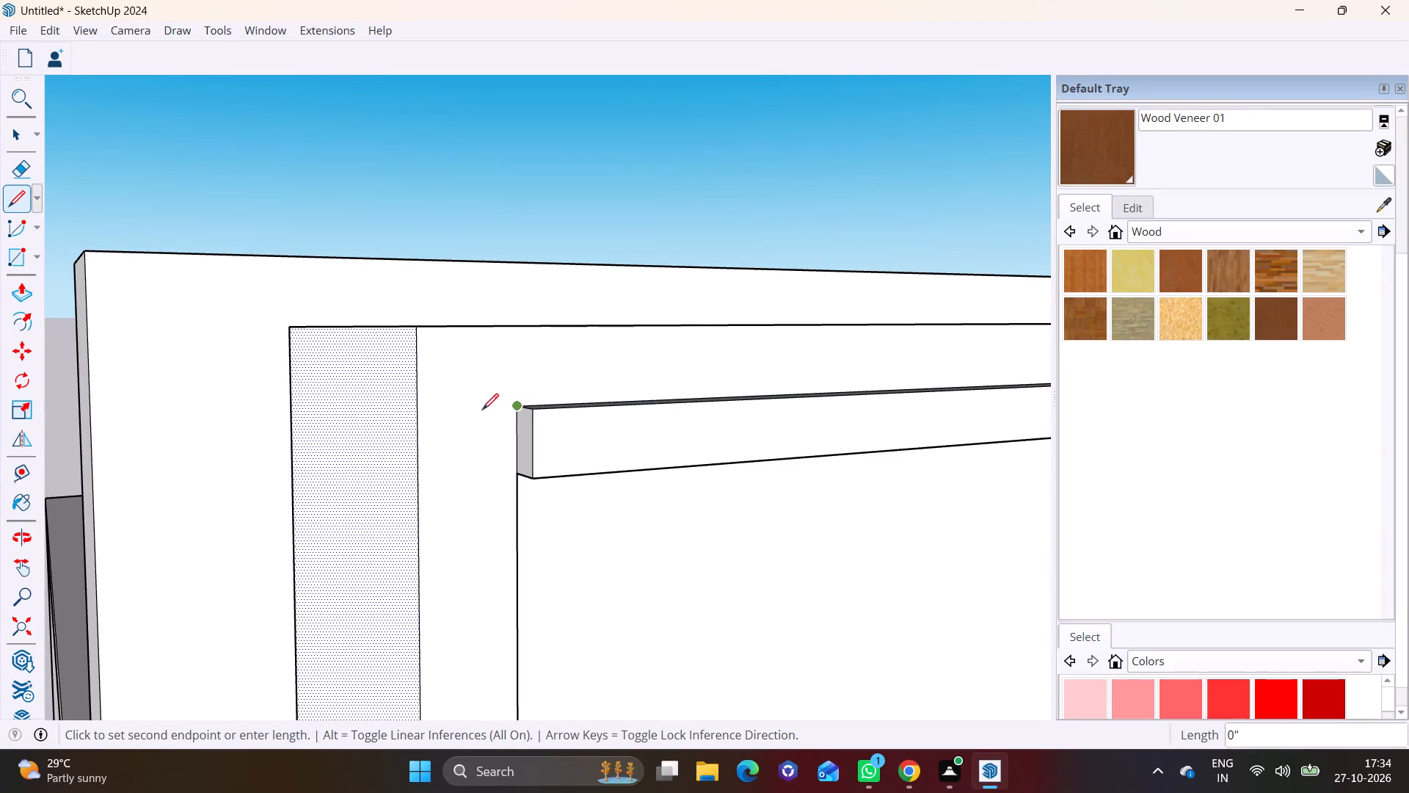
click(420, 413)
click(519, 470)
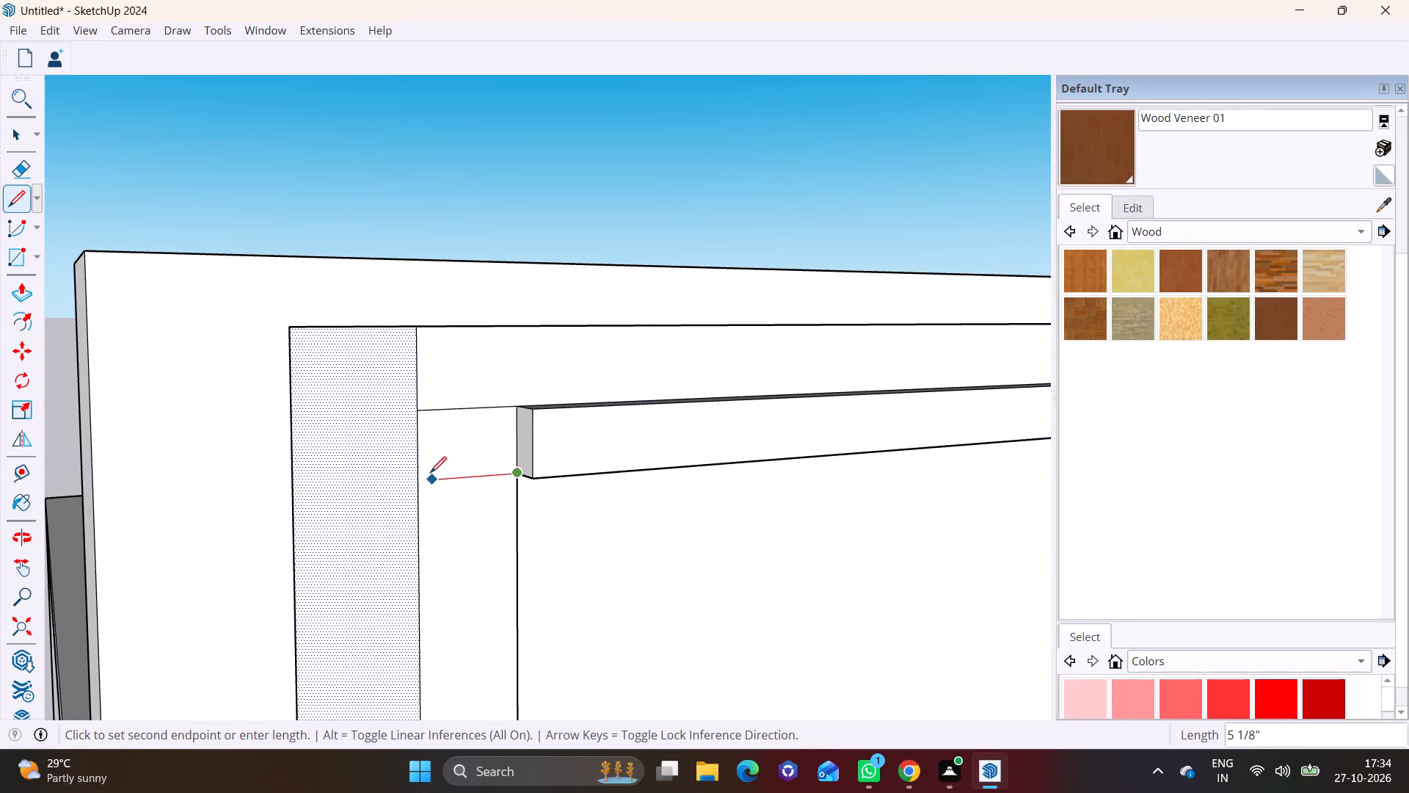
click(418, 478)
Erase the segment of the post's vertical line between the two short lines.
key(space)
scroll(456, 445, down, 3)
click(429, 449)
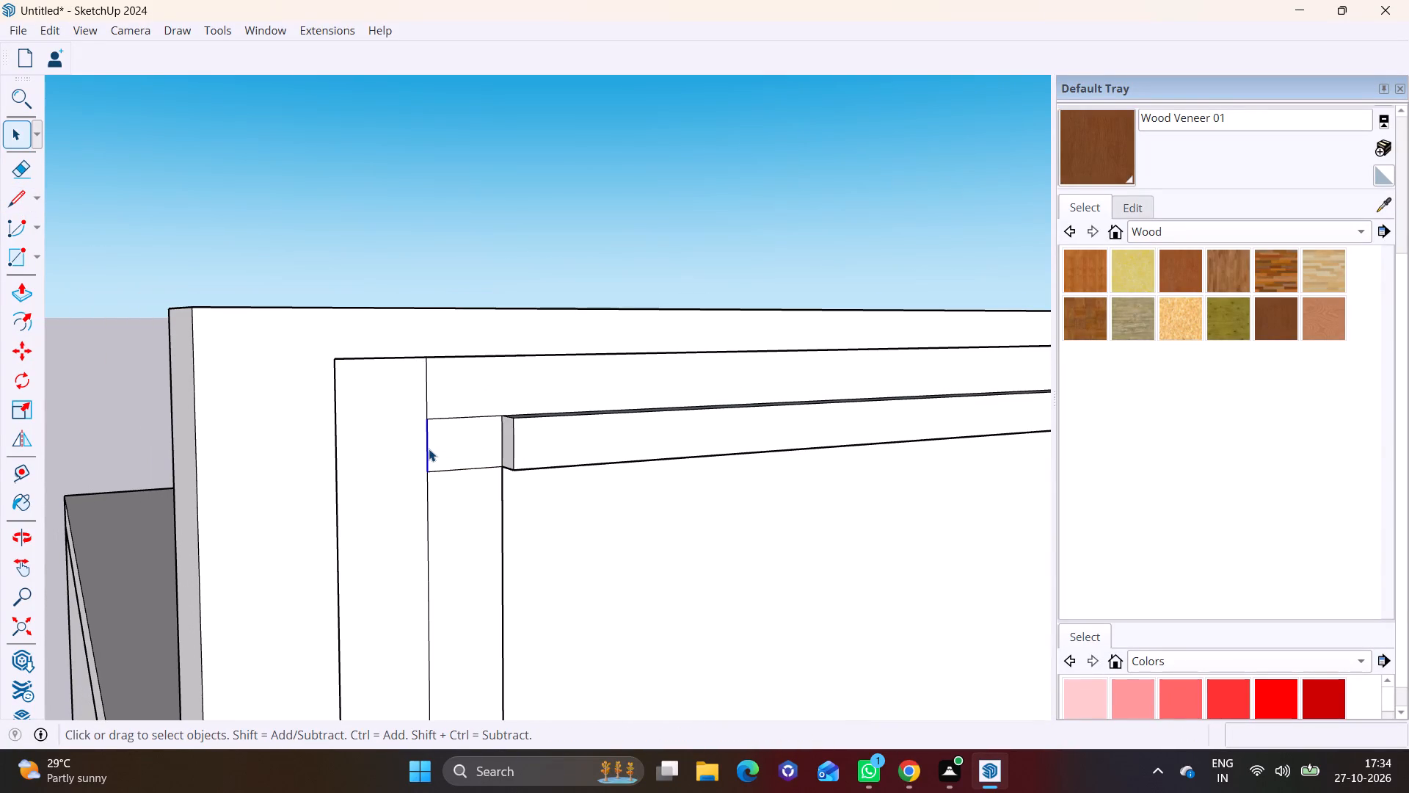
key(Delete)
Extend the lower beam band's end face about 1' 1 5/16" across the recess to the post's outer band.
middle_drag(423, 469, 202, 456)
scroll(409, 493, down, 2)
middle_drag(473, 502, 349, 519)
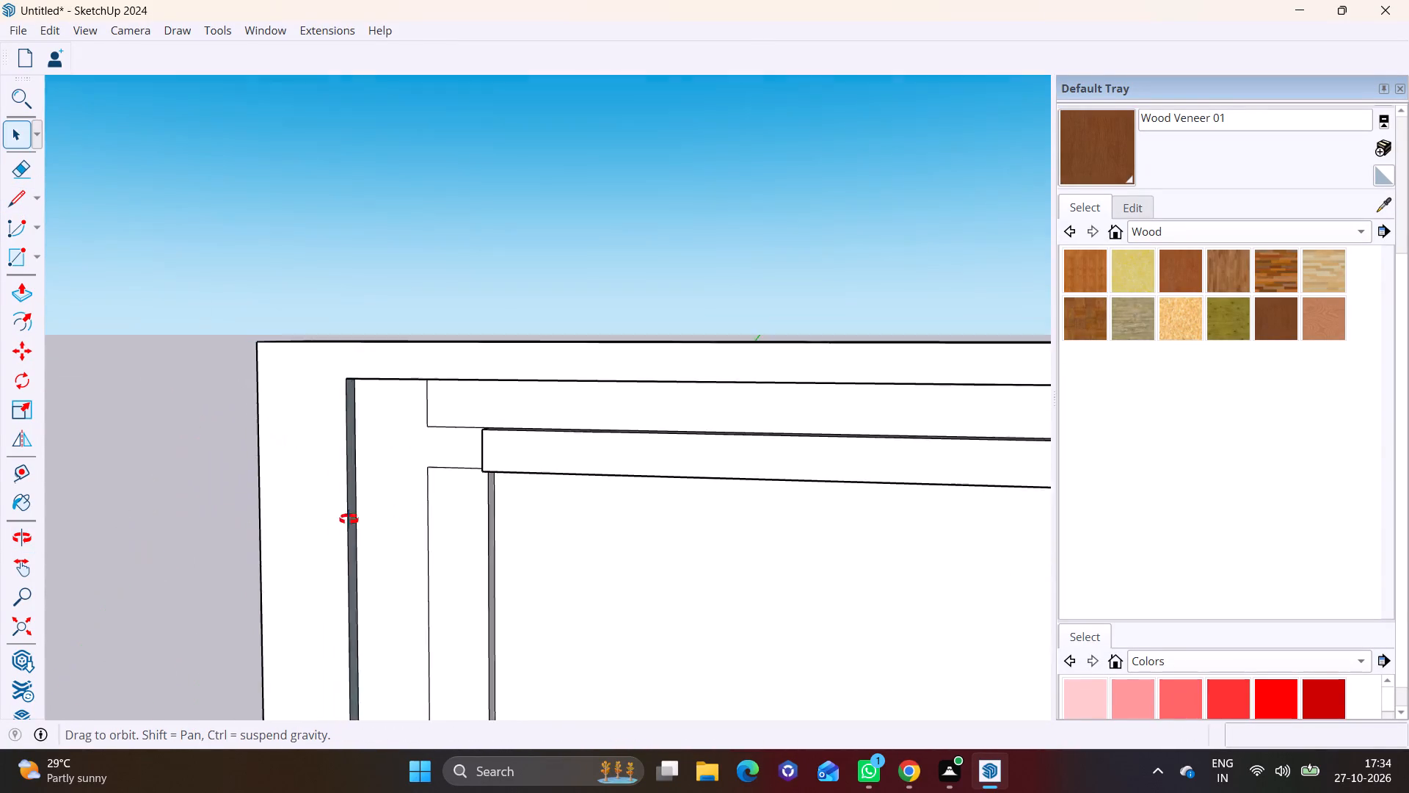
middle_drag(349, 519, 246, 571)
click(415, 499)
middle_drag(427, 510, 795, 493)
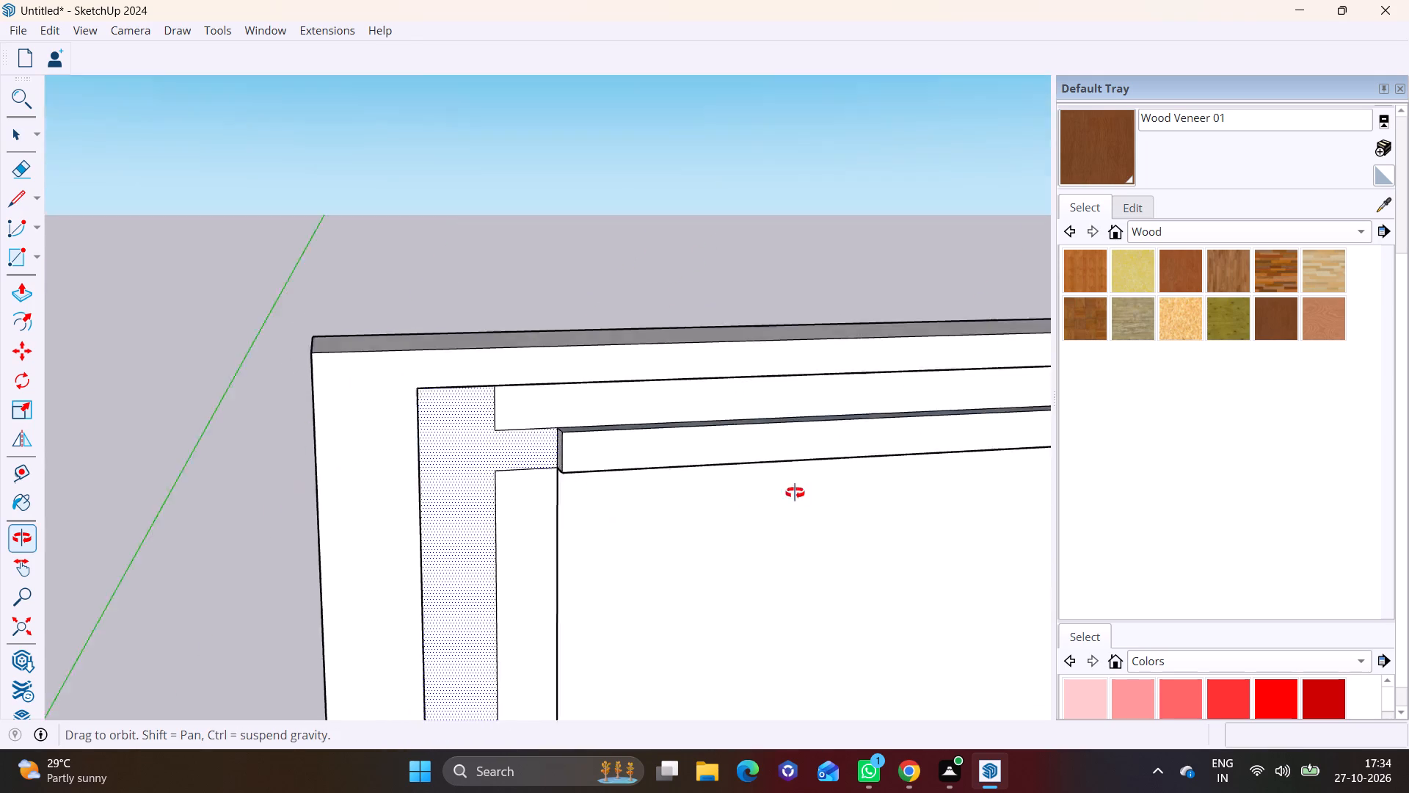
middle_drag(795, 493, 1037, 471)
scroll(670, 548, down, 5)
shift+middle_drag(628, 521, 404, 474)
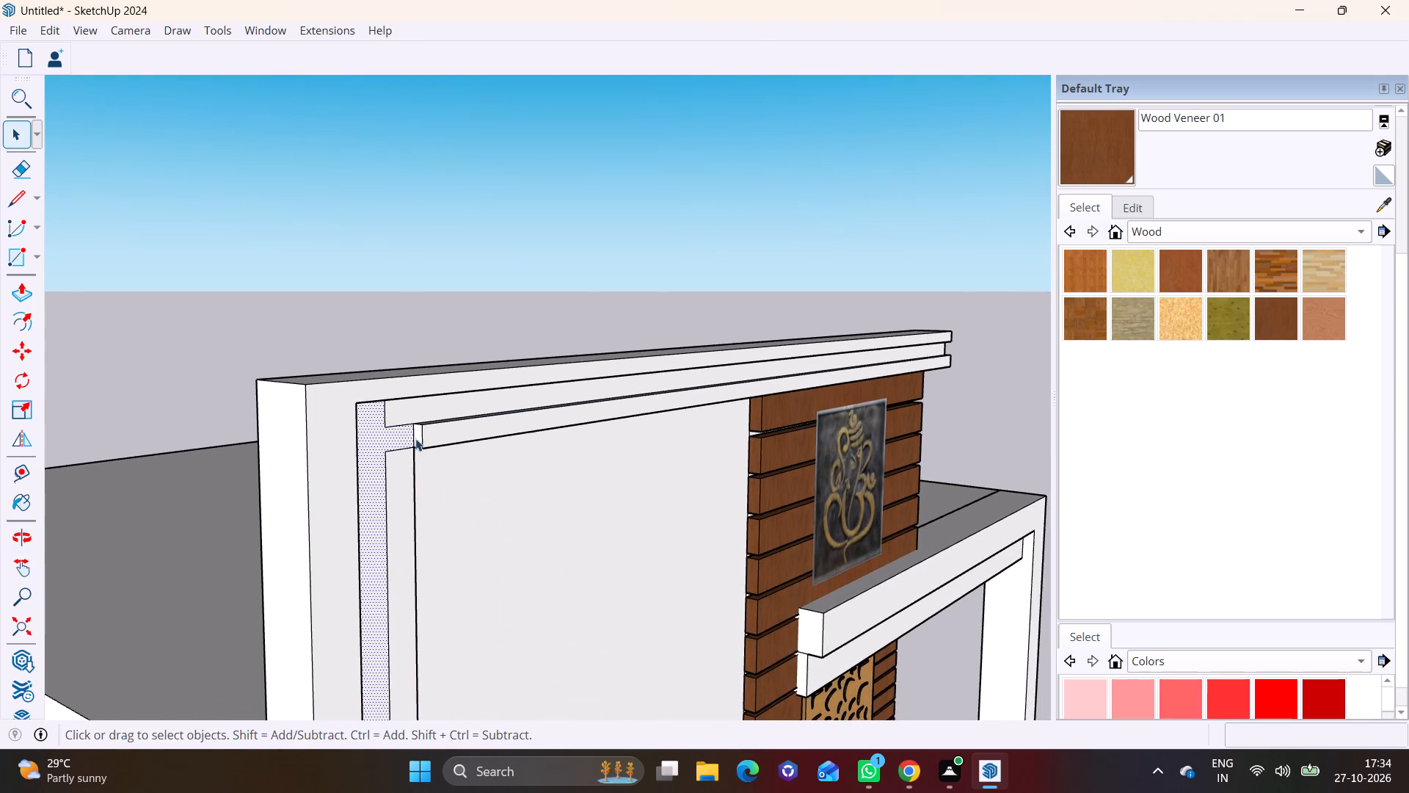
scroll(415, 438, up, 1)
click(415, 438)
scroll(415, 438, up, 6)
click(418, 432)
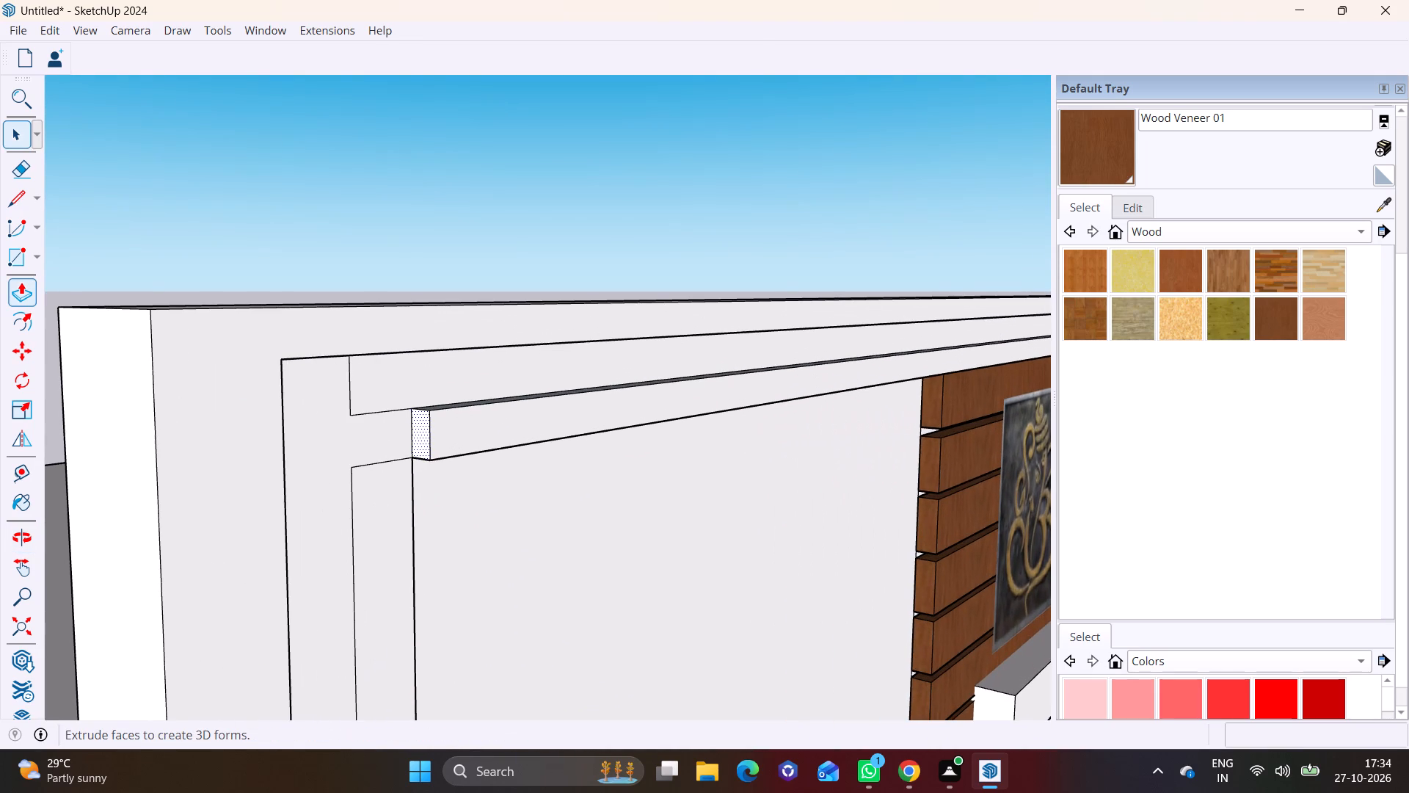
click(20, 291)
click(417, 430)
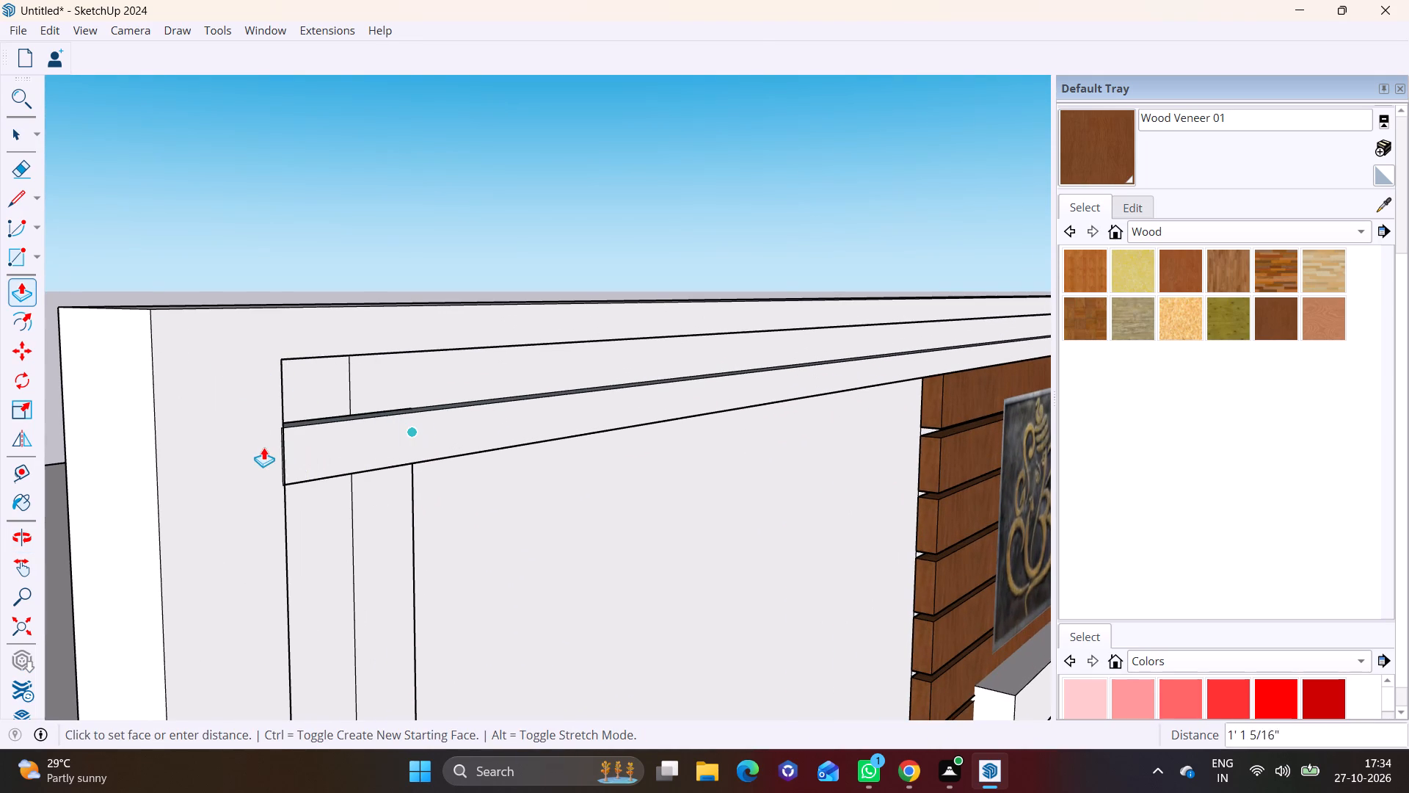
click(274, 445)
click(285, 439)
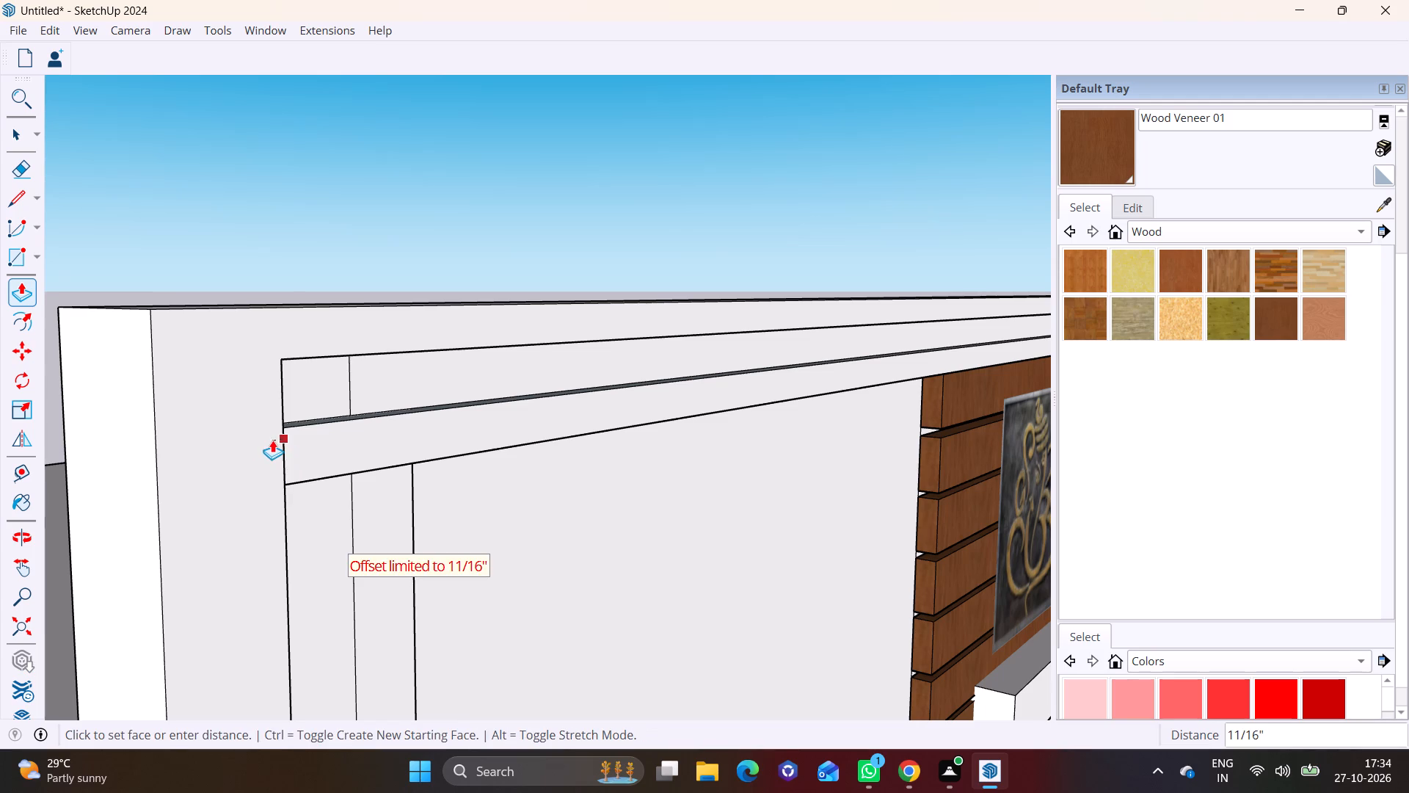
click(272, 440)
Inspect the extended band's junction with the post from above, below and the front.
scroll(354, 469, down, 3)
middle_drag(396, 482, 21, 409)
scroll(281, 435, down, 11)
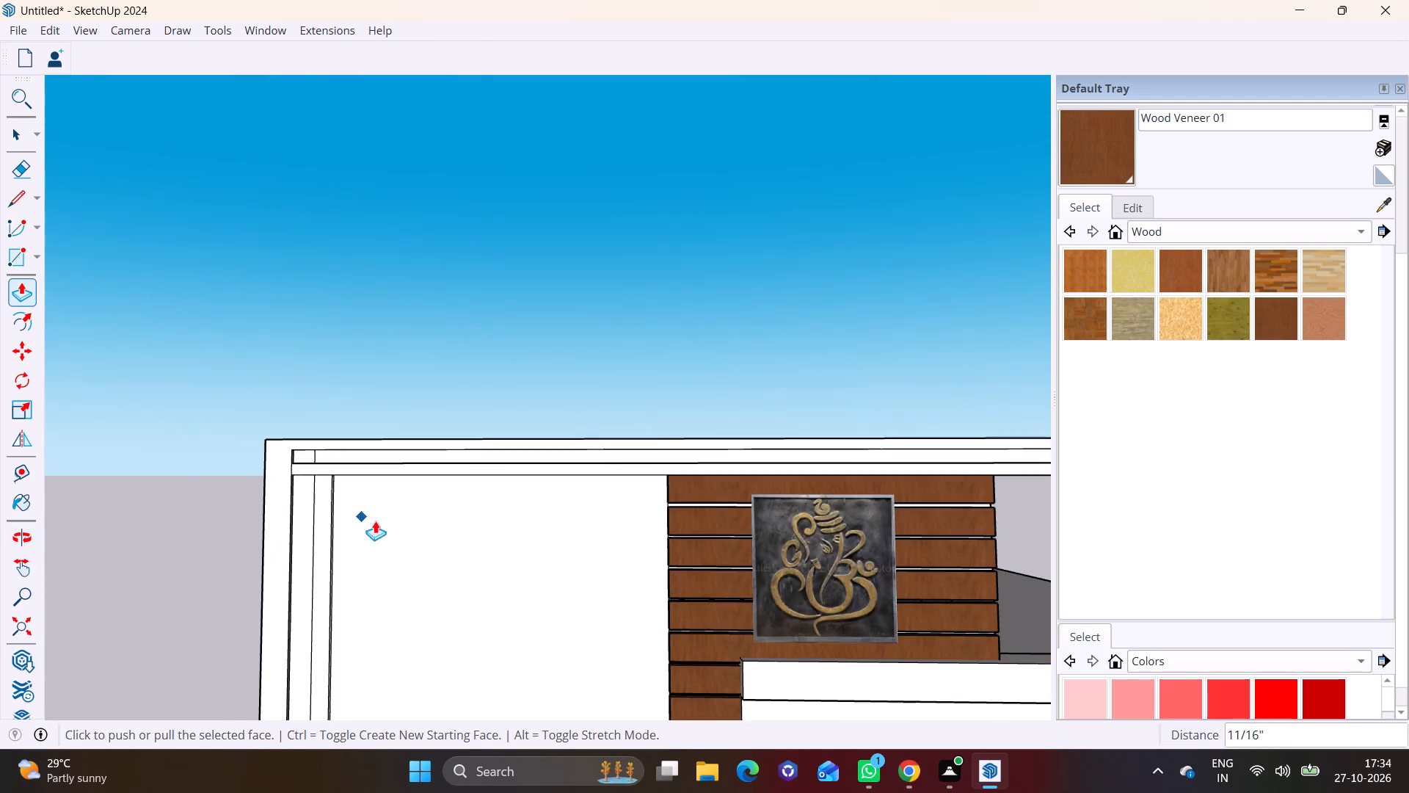
middle_drag(393, 517, 127, 461)
scroll(205, 480, down, 4)
middle_drag(214, 494, 142, 570)
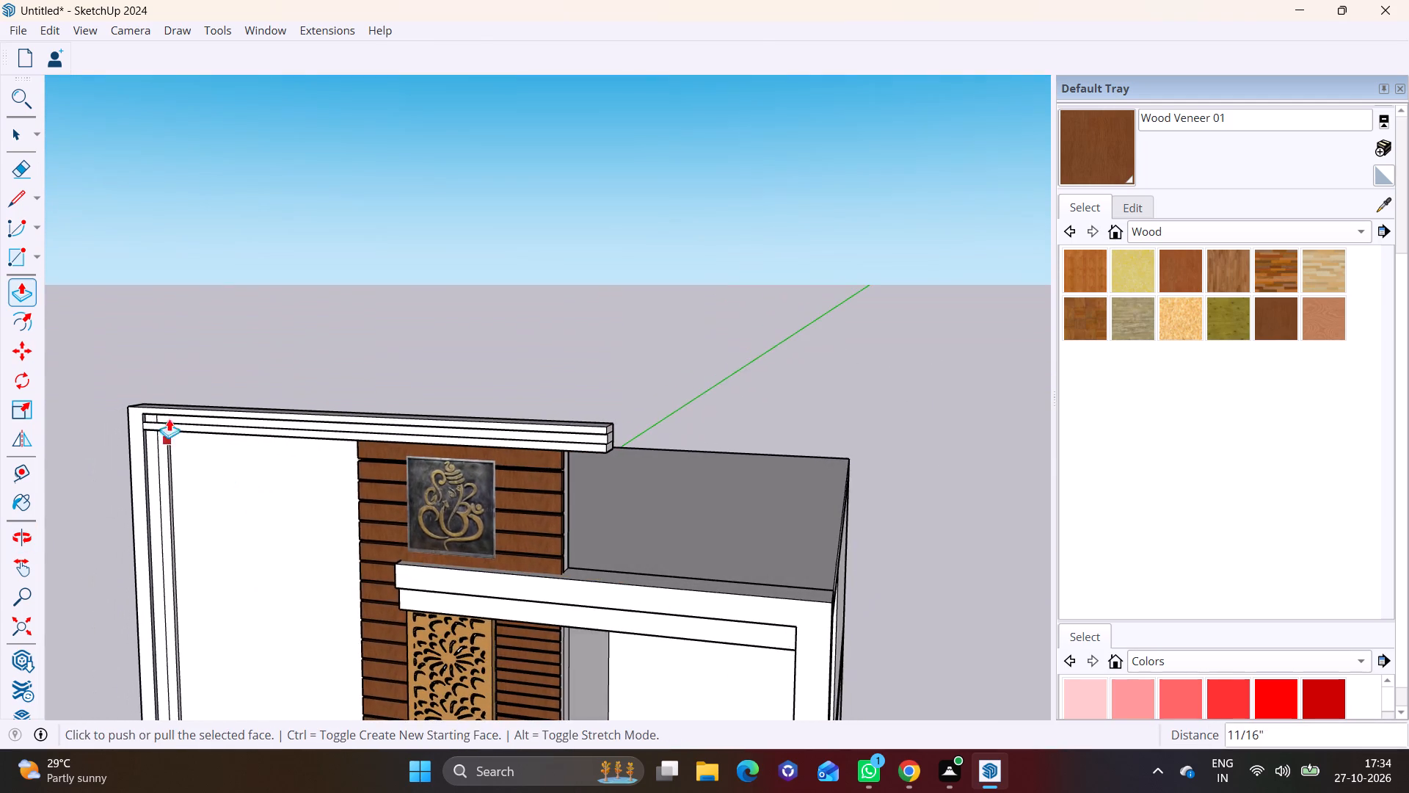
scroll(169, 404, up, 15)
middle_drag(175, 443, 299, 446)
scroll(157, 446, up, 3)
shift+middle_drag(159, 446, 312, 452)
middle_drag(313, 430, 378, 211)
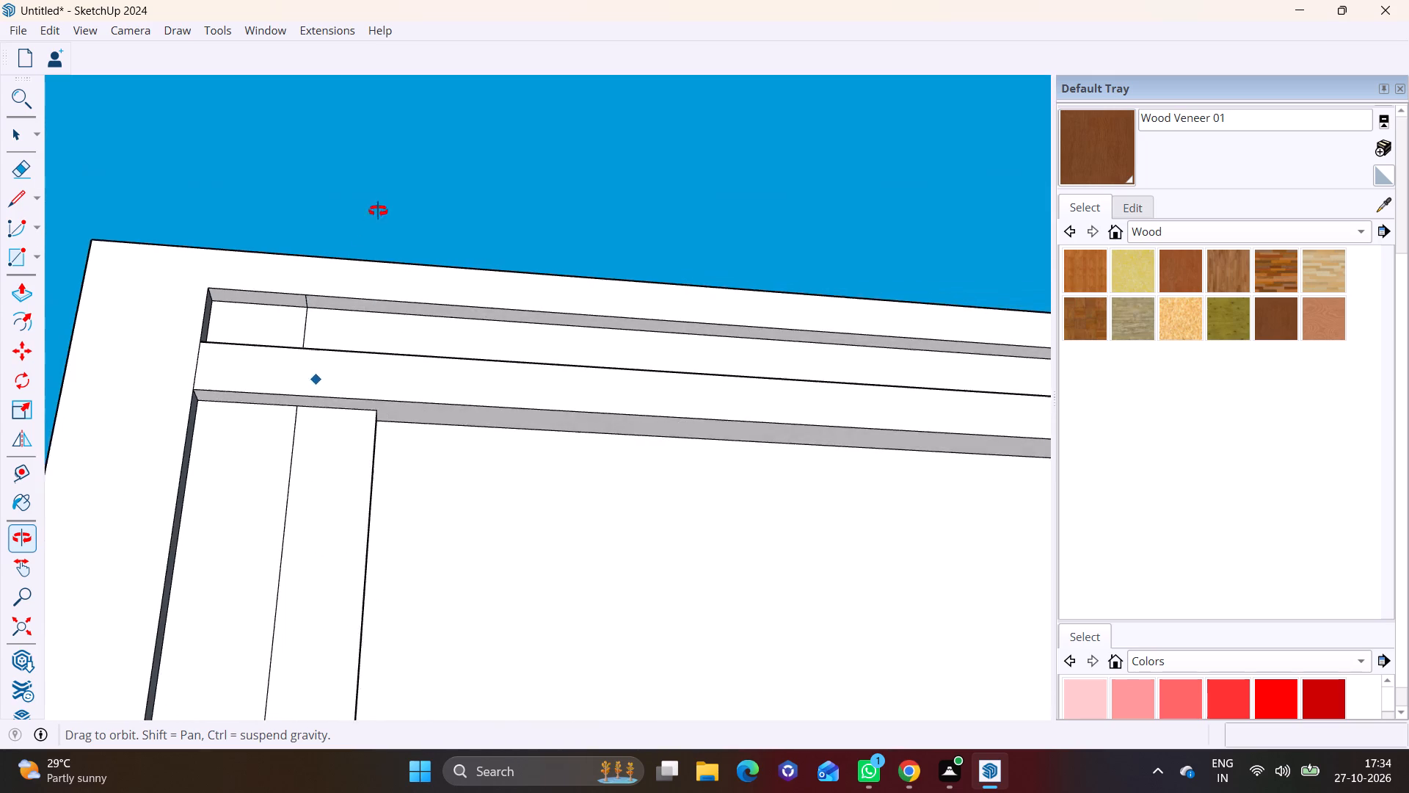
middle_drag(378, 211, 284, 408)
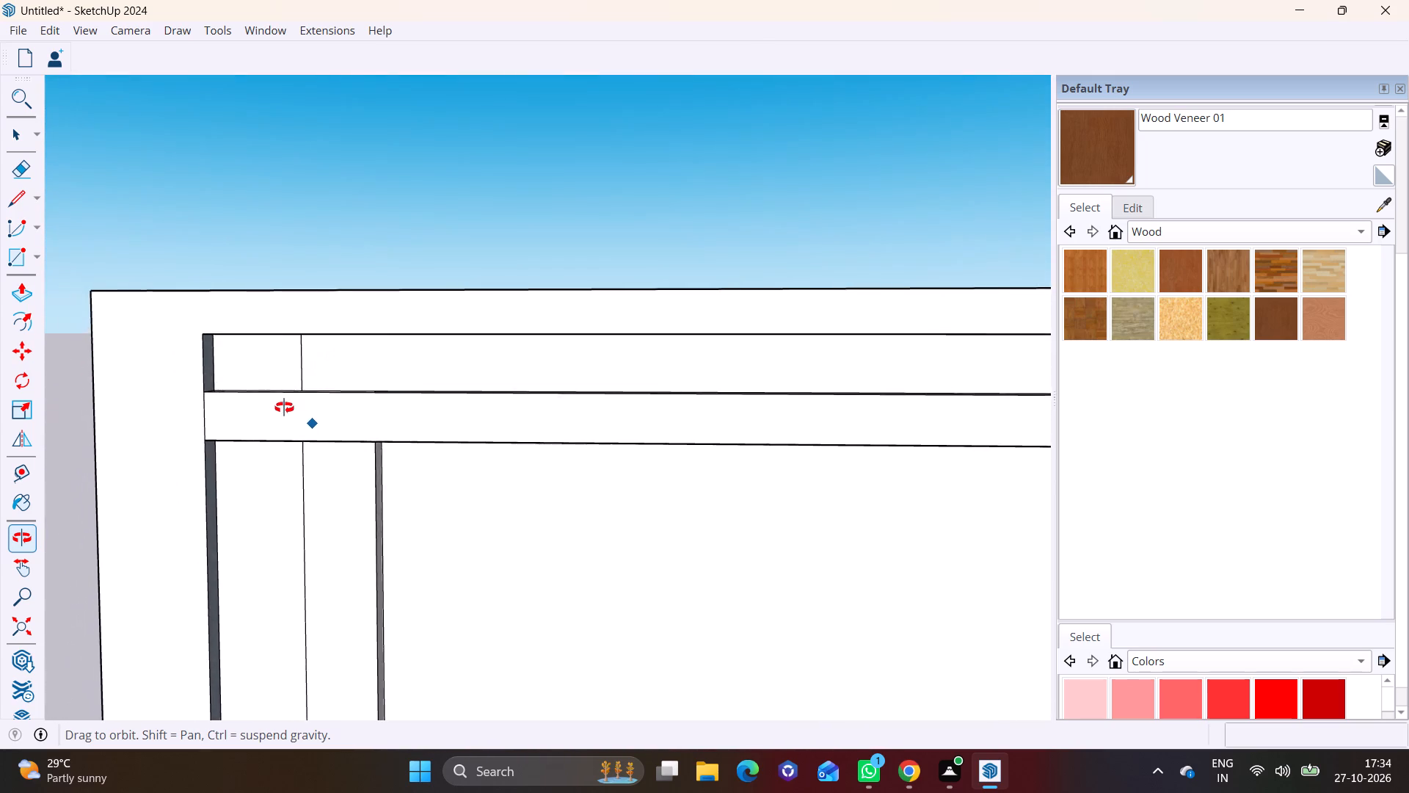
middle_drag(284, 408, 348, 383)
scroll(280, 397, up, 2)
middle_drag(342, 388, 274, 510)
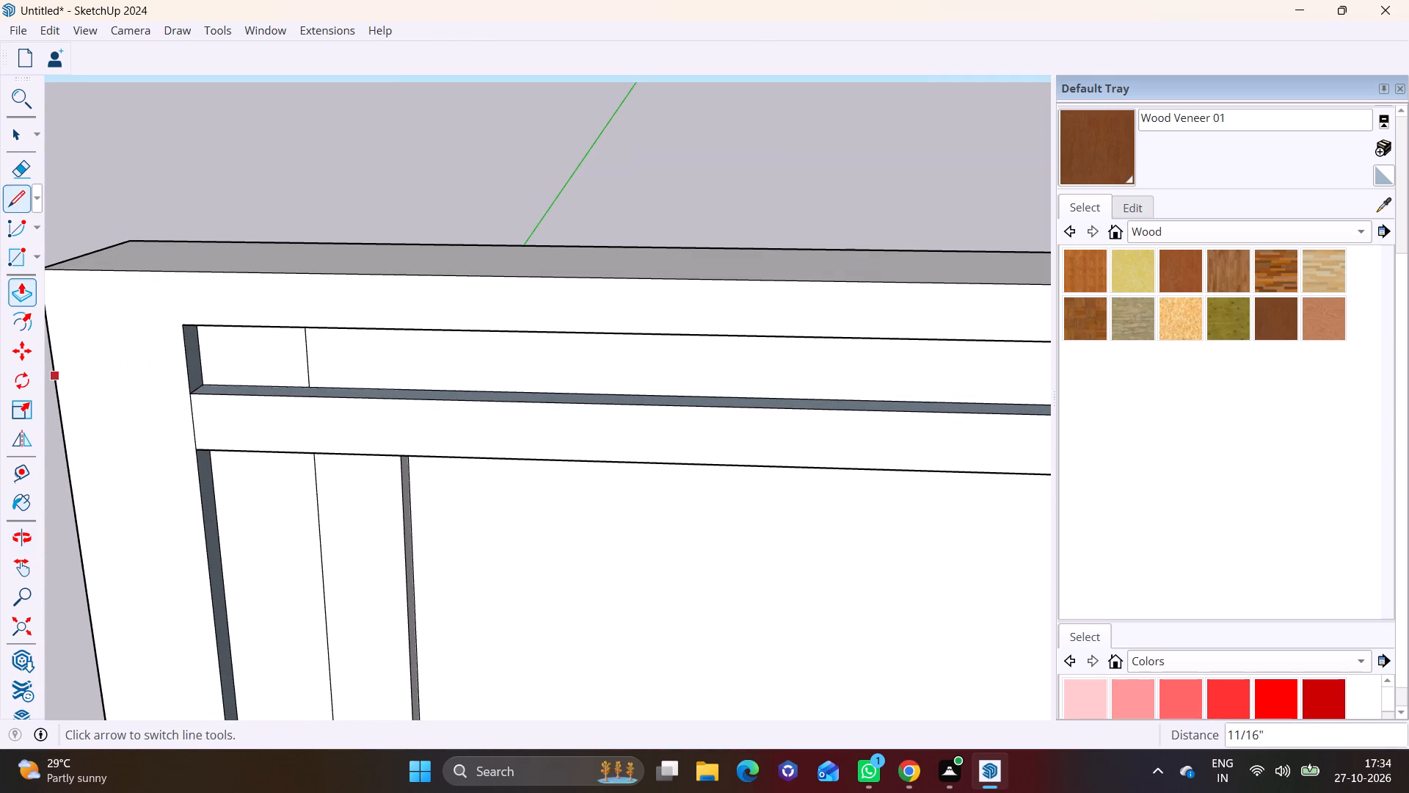
Divide the extended band at the post's vertical line with lines across its top, front face (about 3 13/16") and underside.
click(12, 206)
scroll(236, 361, up, 5)
click(340, 394)
click(338, 415)
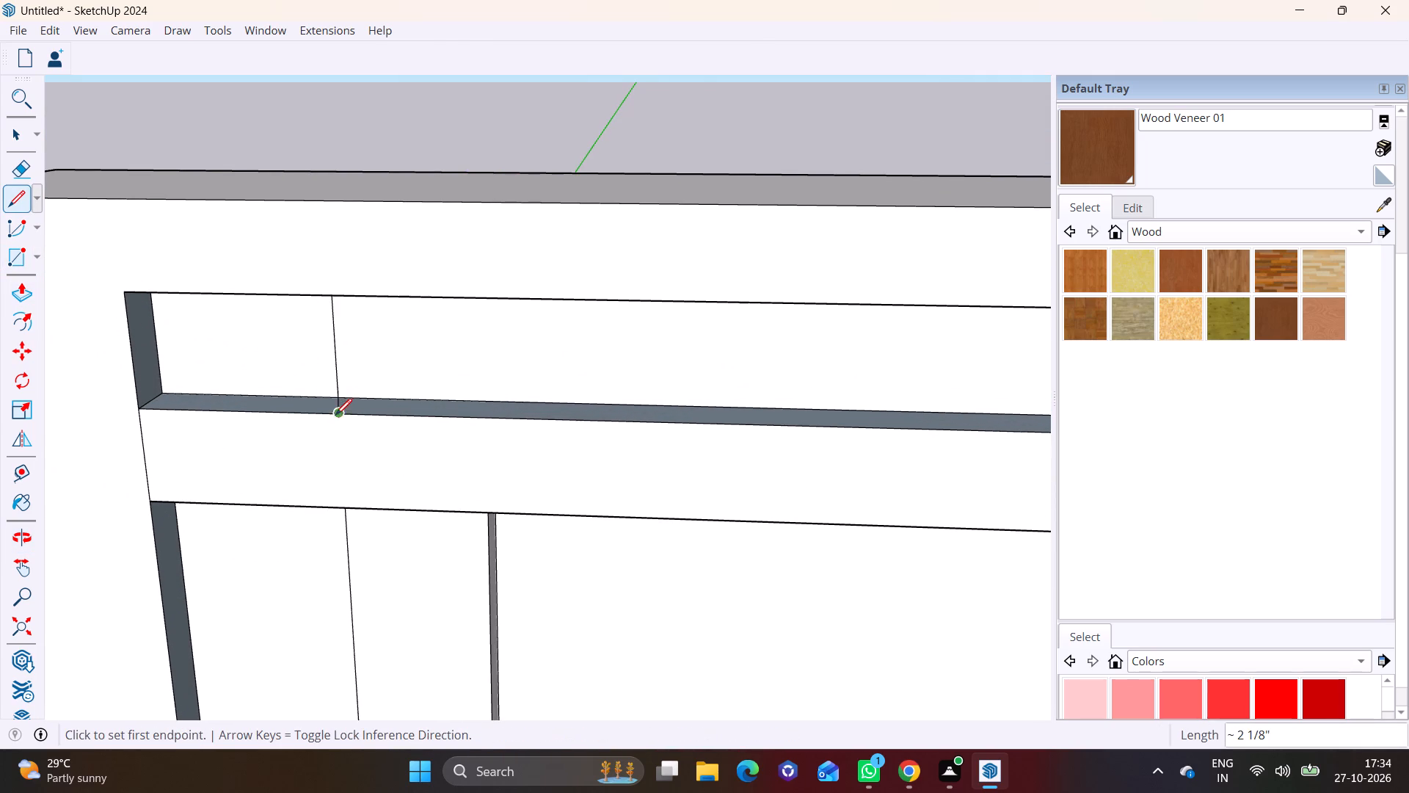
click(340, 507)
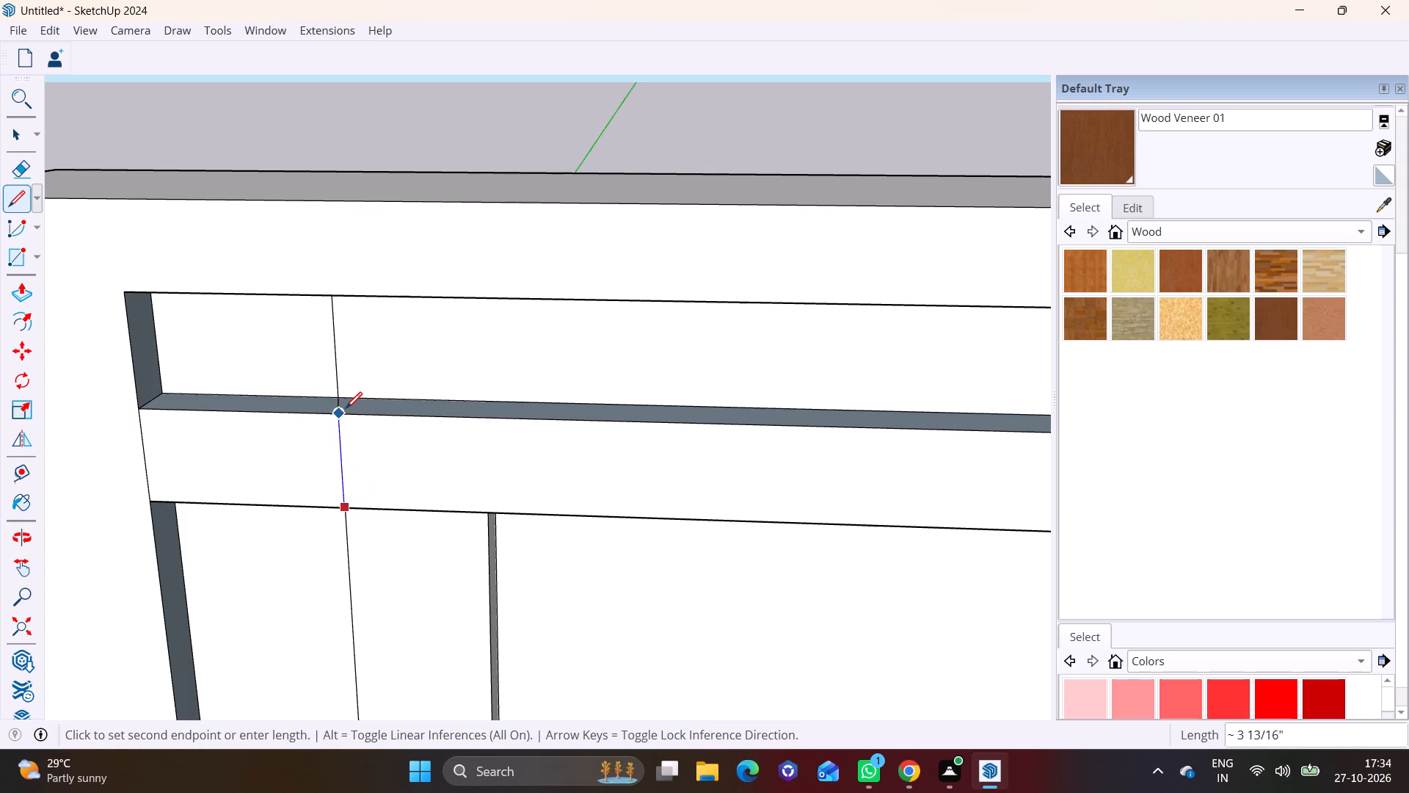
click(346, 408)
middle_drag(349, 464, 369, 214)
middle_drag(350, 372, 403, 246)
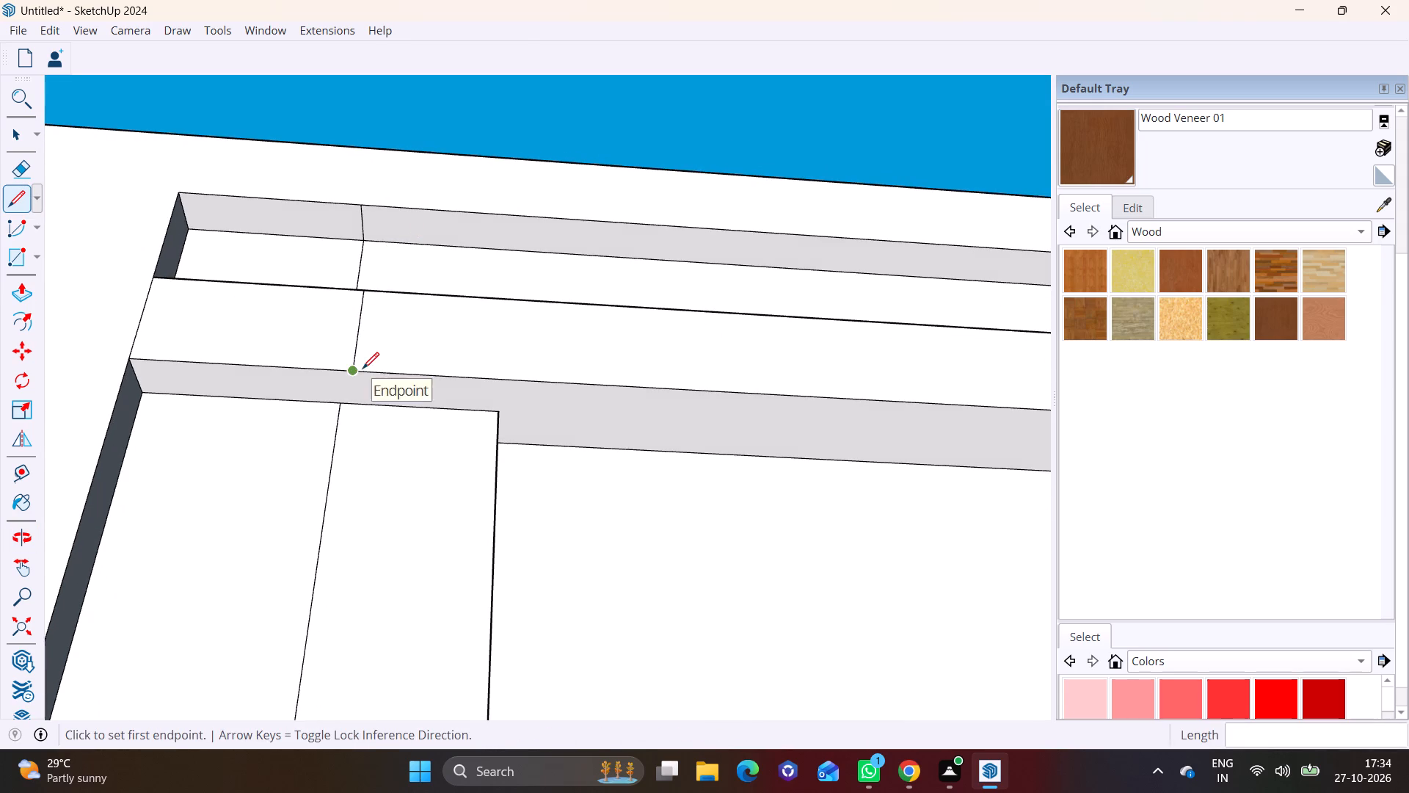
click(363, 369)
click(352, 407)
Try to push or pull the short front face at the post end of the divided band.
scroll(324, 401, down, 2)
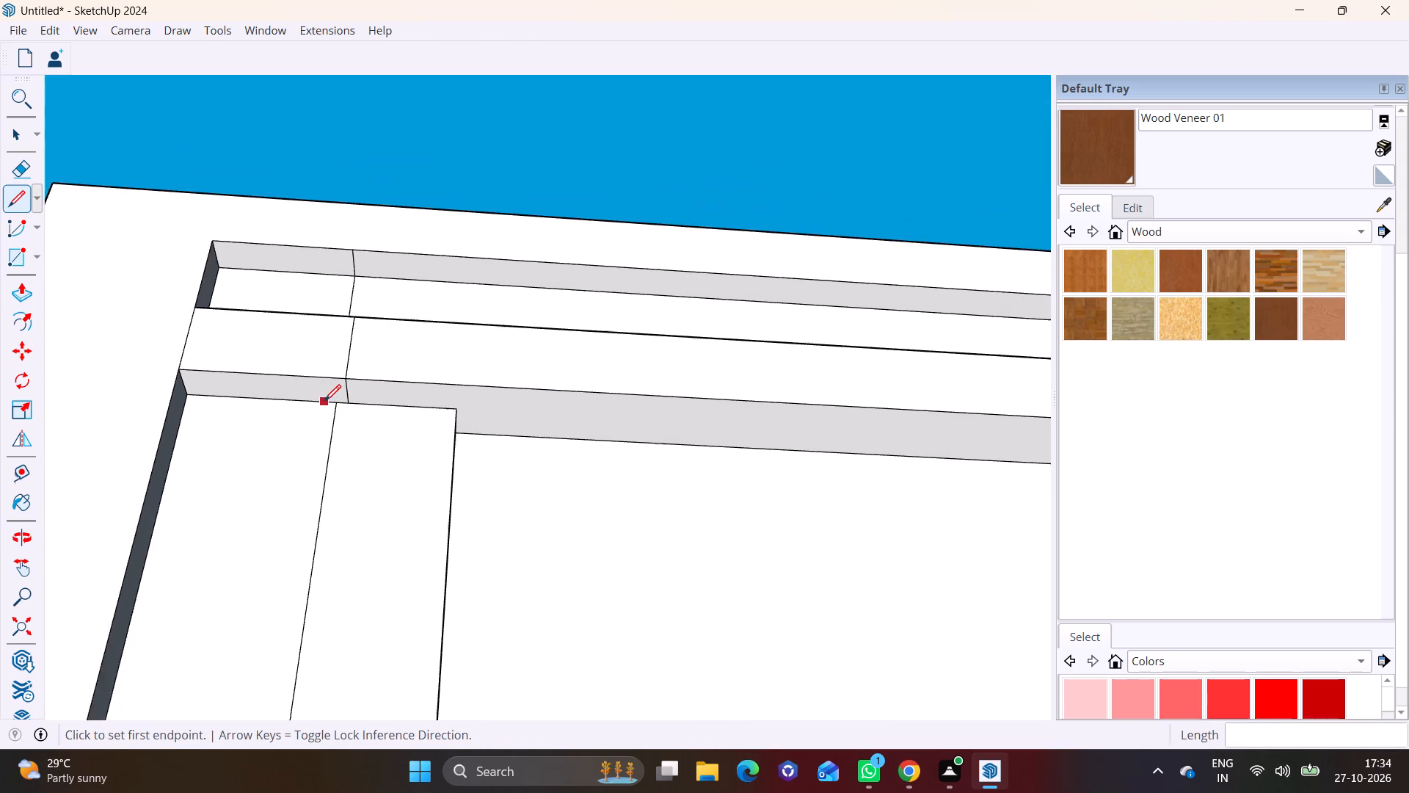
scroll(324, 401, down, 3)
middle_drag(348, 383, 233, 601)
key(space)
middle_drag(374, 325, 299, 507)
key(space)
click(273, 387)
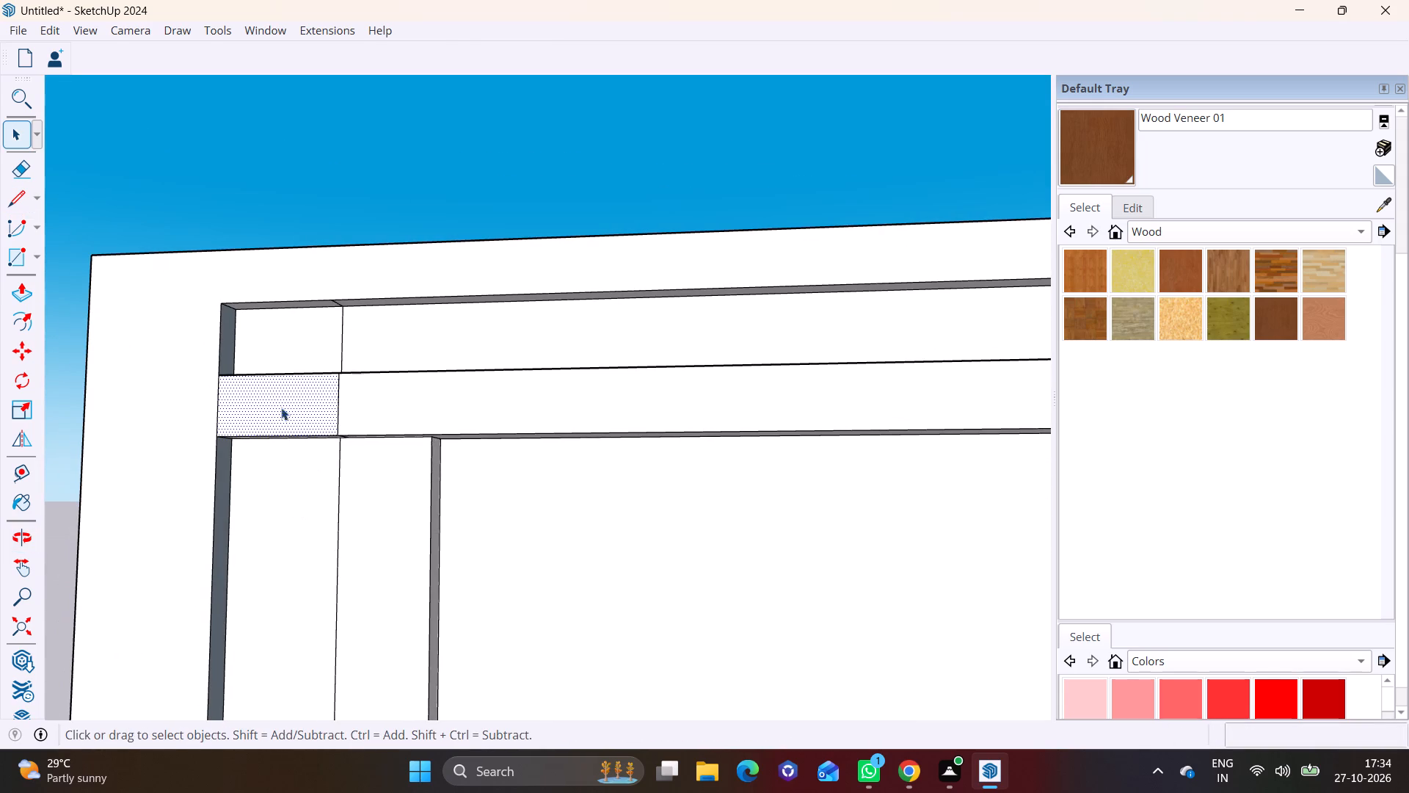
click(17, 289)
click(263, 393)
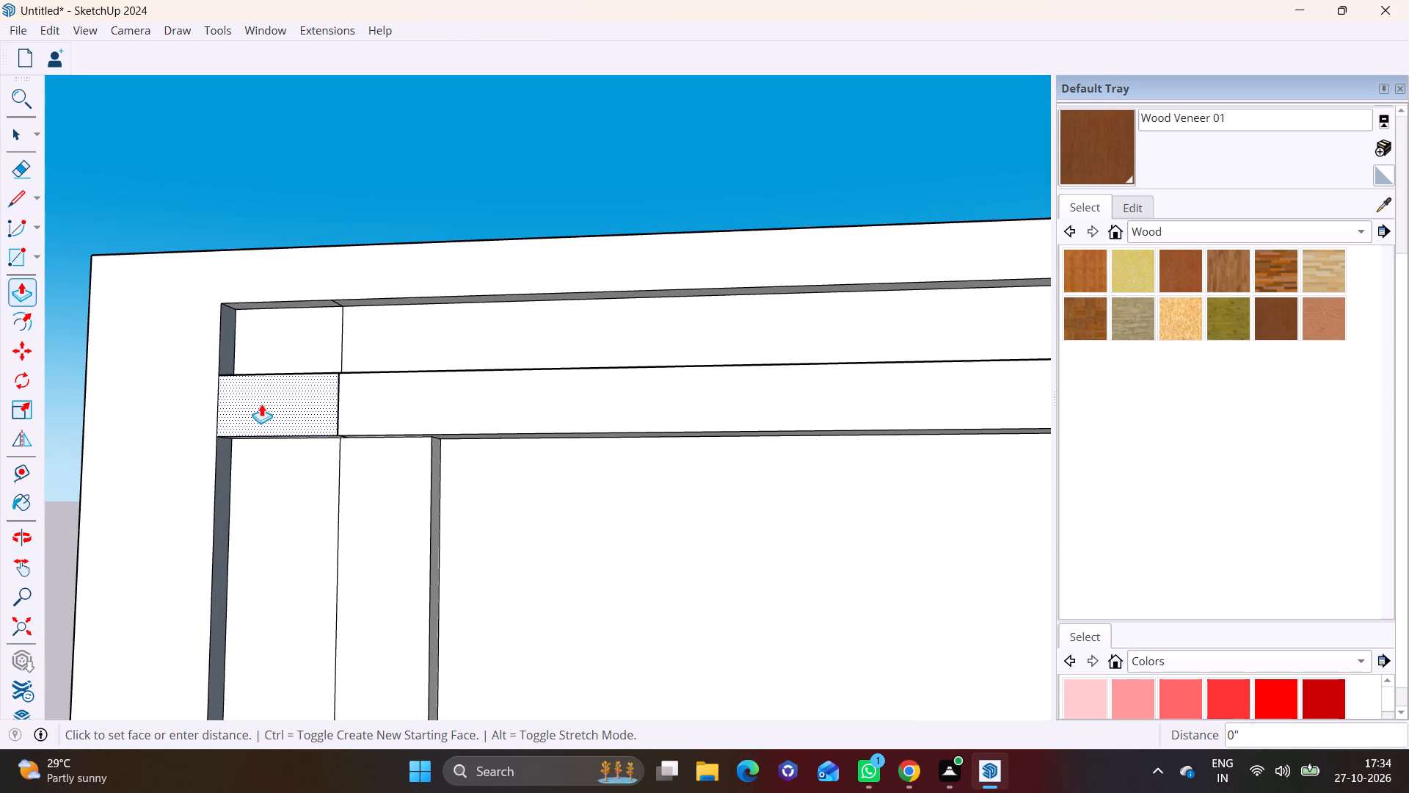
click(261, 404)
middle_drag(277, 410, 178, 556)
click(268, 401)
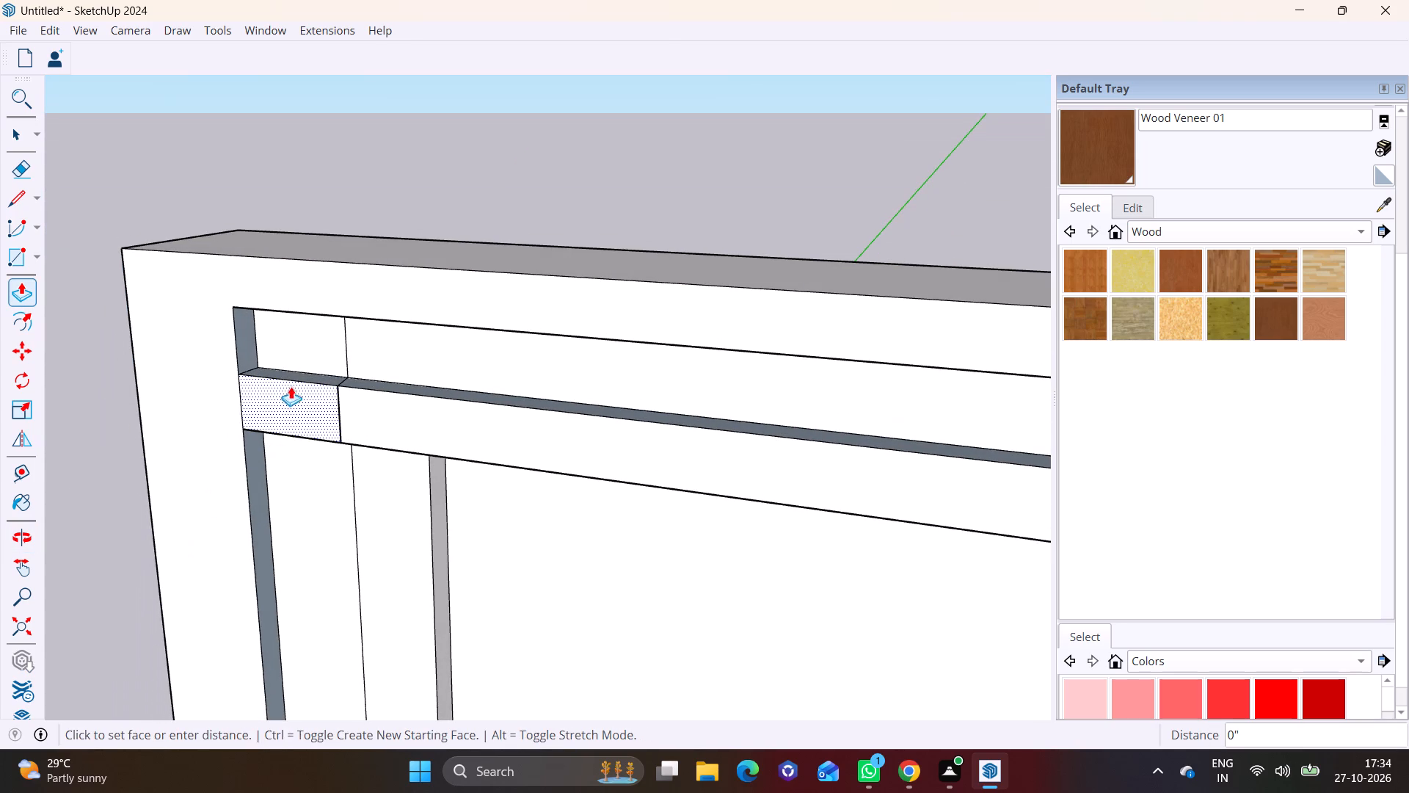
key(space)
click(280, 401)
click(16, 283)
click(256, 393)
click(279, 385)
Draw a tall rectangle about 3' 10 5/16" wide and 16' 11 15/16" high on the blank façade wall, against the post's inner edge.
scroll(252, 398, down, 18)
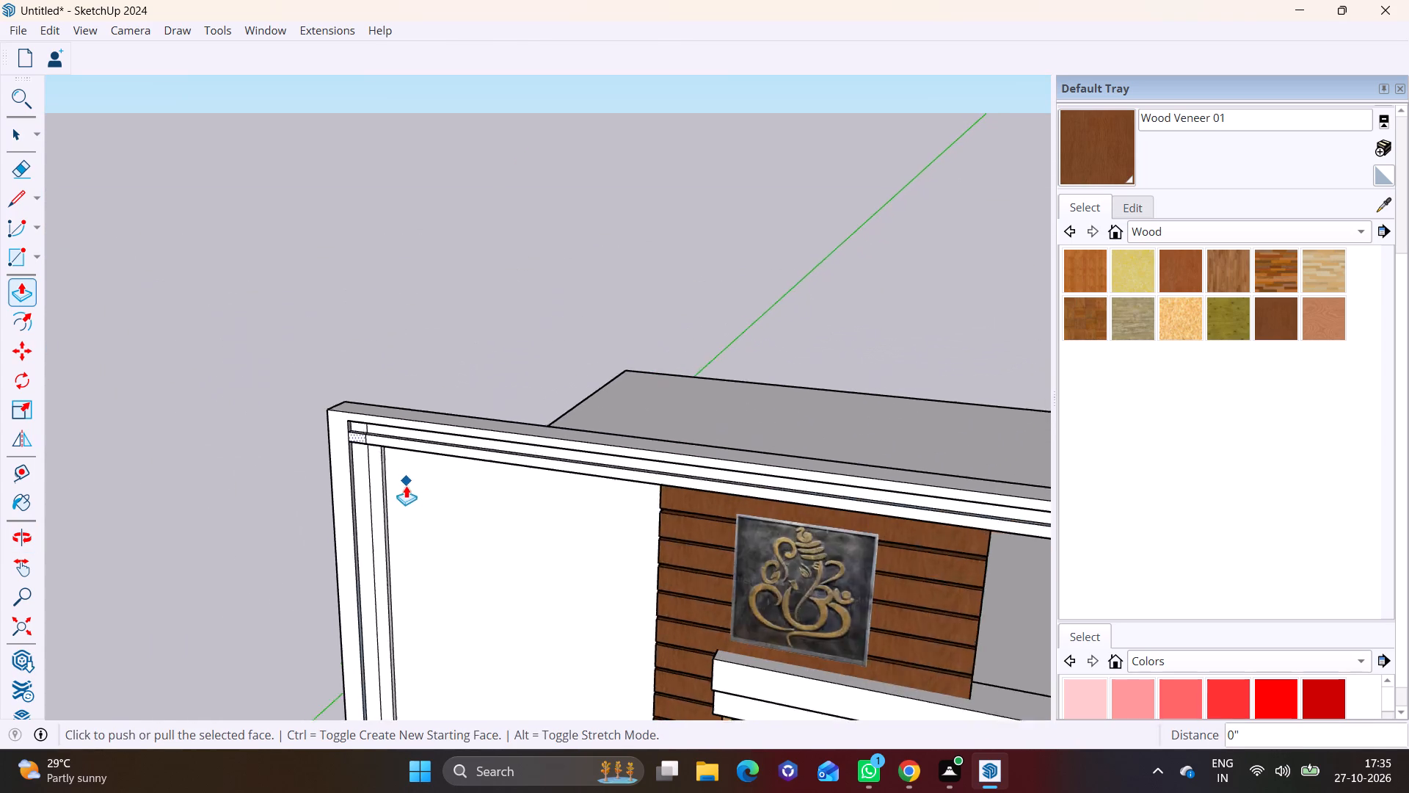
scroll(406, 485, down, 6)
shift+middle_drag(443, 490, 251, 333)
middle_drag(359, 447, 503, 322)
scroll(303, 408, down, 3)
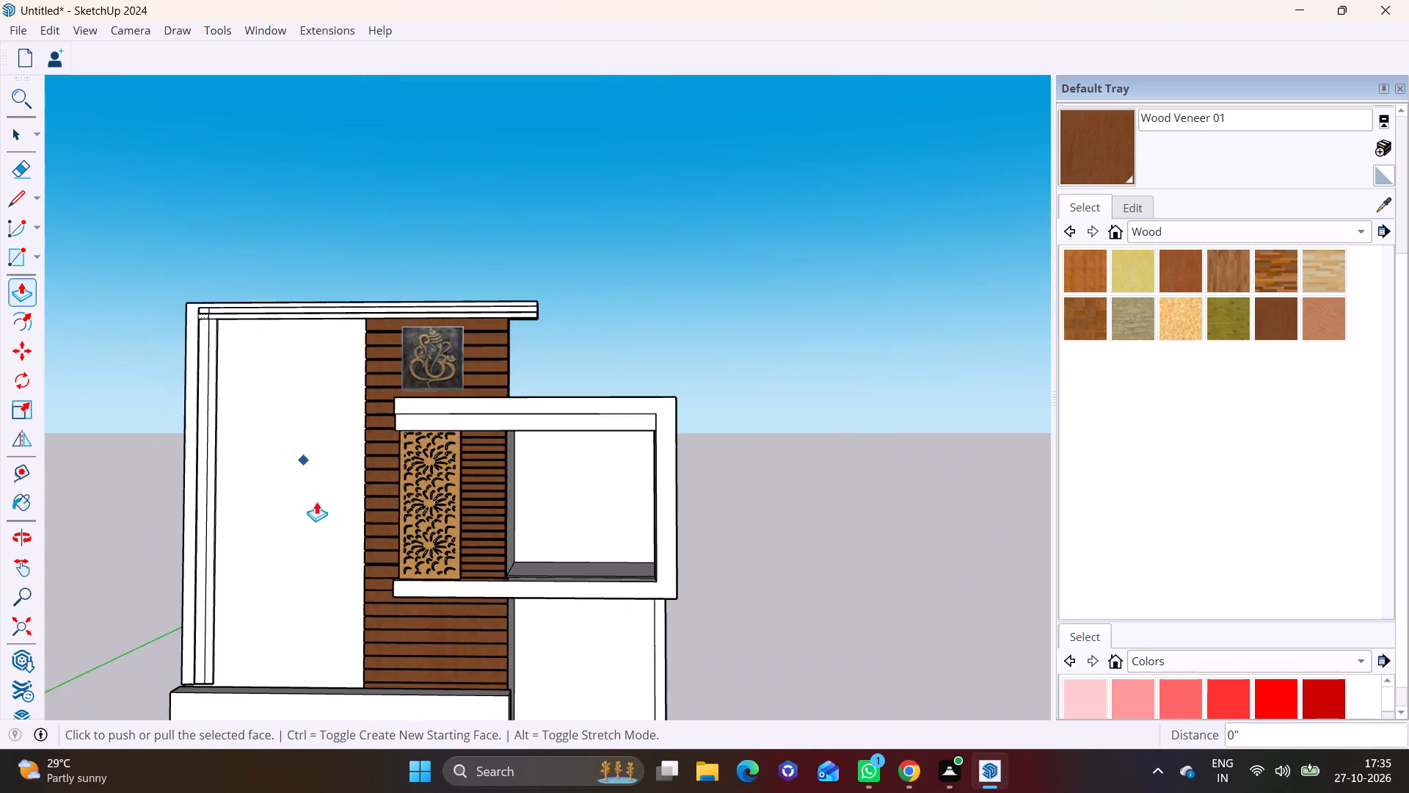
shift+middle_drag(344, 526, 453, 394)
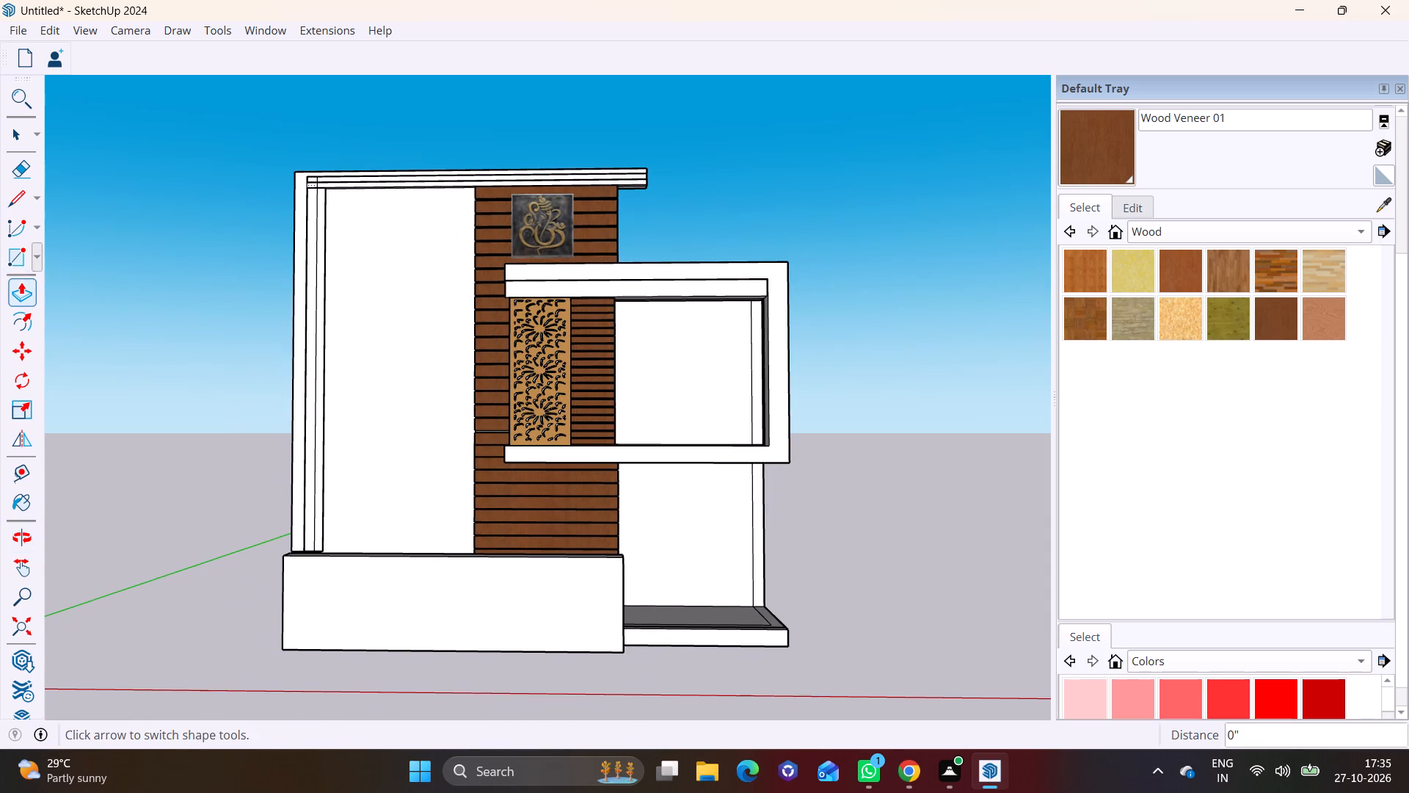
click(41, 253)
click(64, 275)
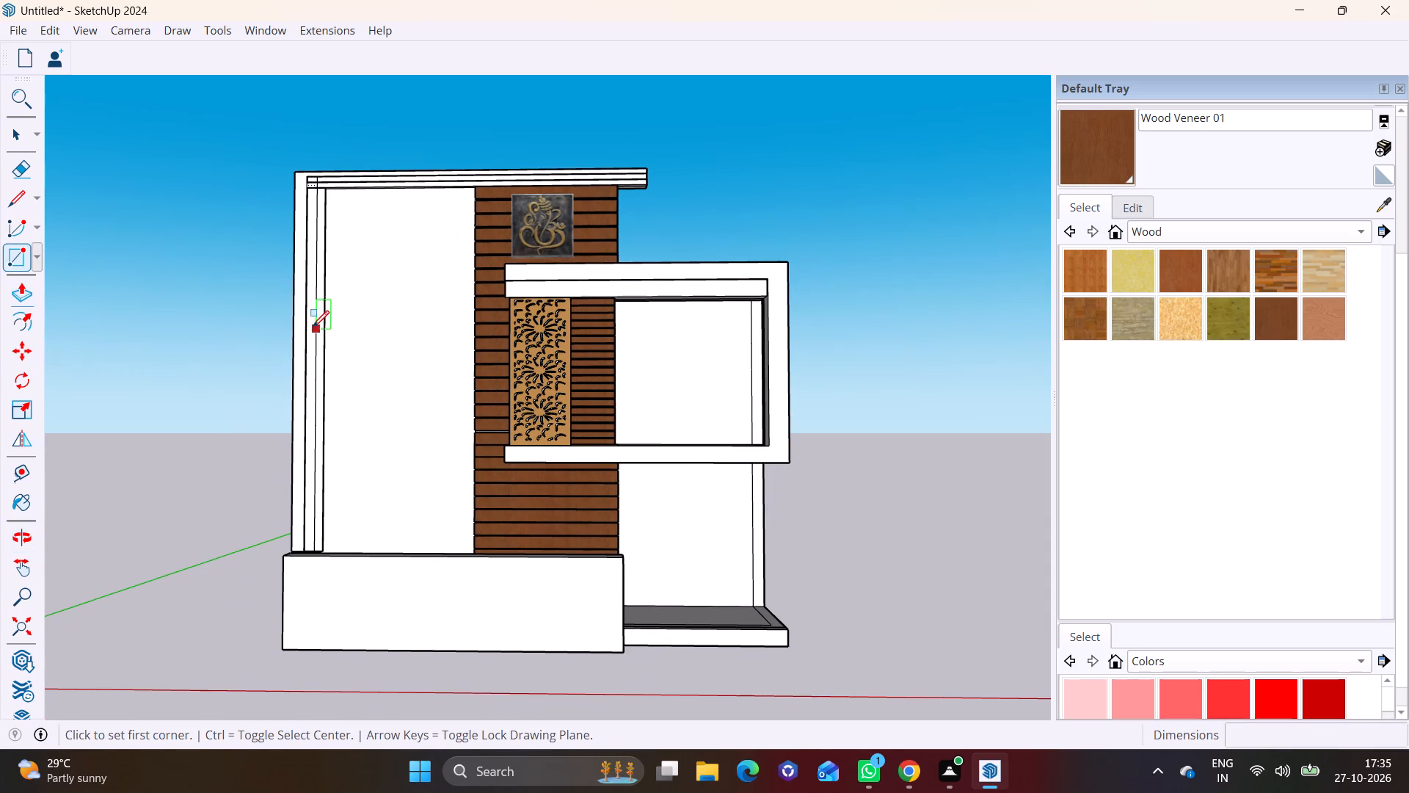
scroll(330, 303, up, 6)
shift+middle_drag(305, 300, 257, 287)
scroll(283, 250, up, 3)
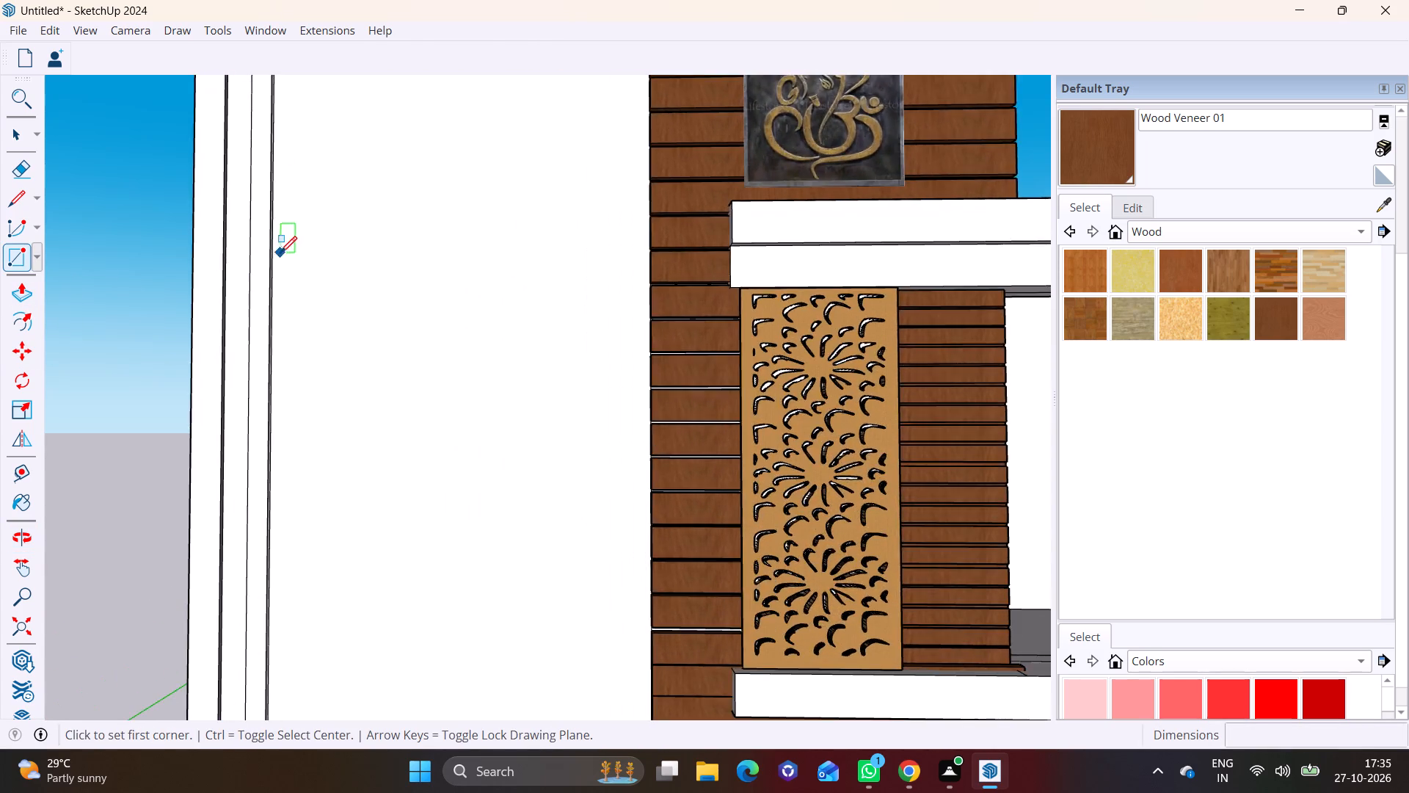
scroll(280, 253, up, 2)
middle_click(280, 253)
middle_drag(270, 253, 114, 391)
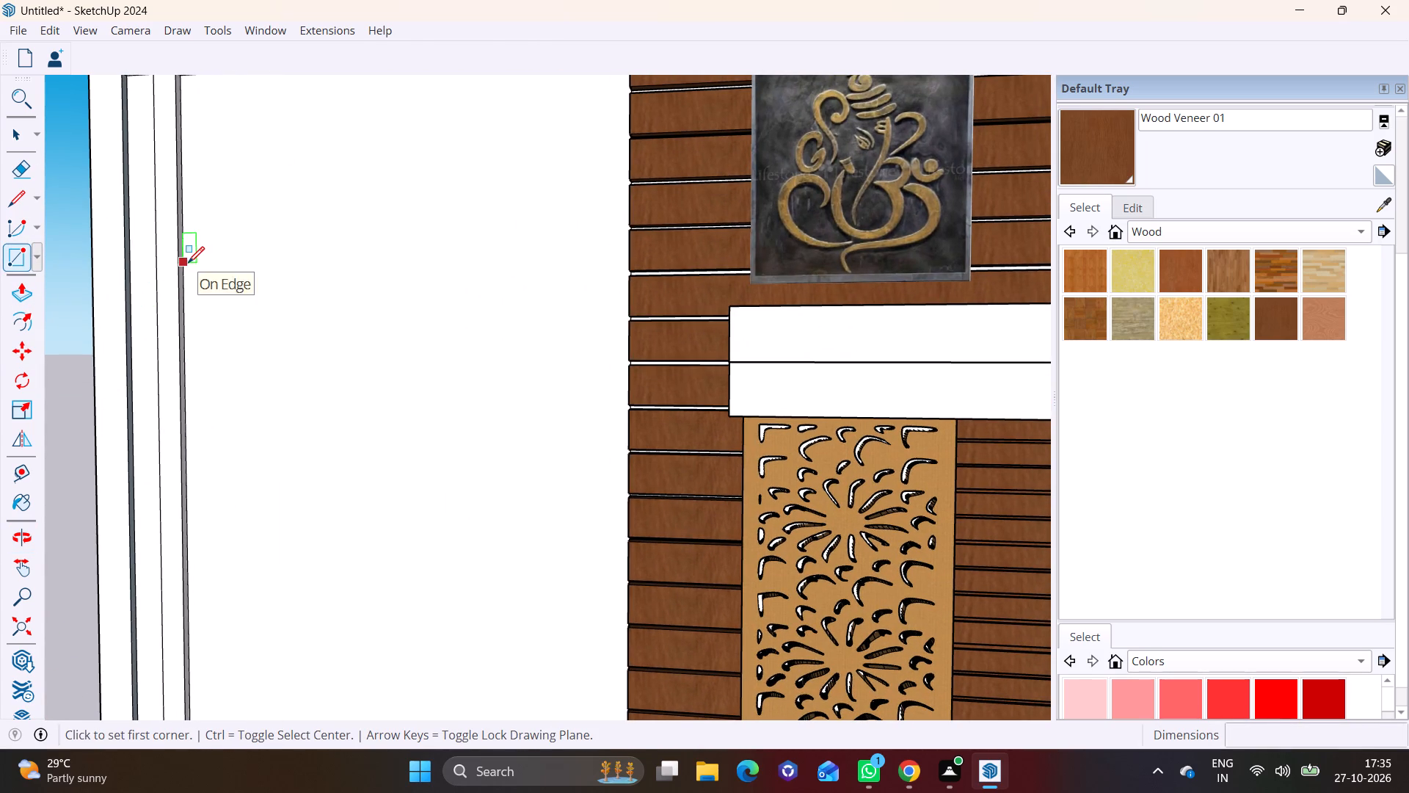
click(188, 261)
shift+middle_drag(349, 579, 379, 316)
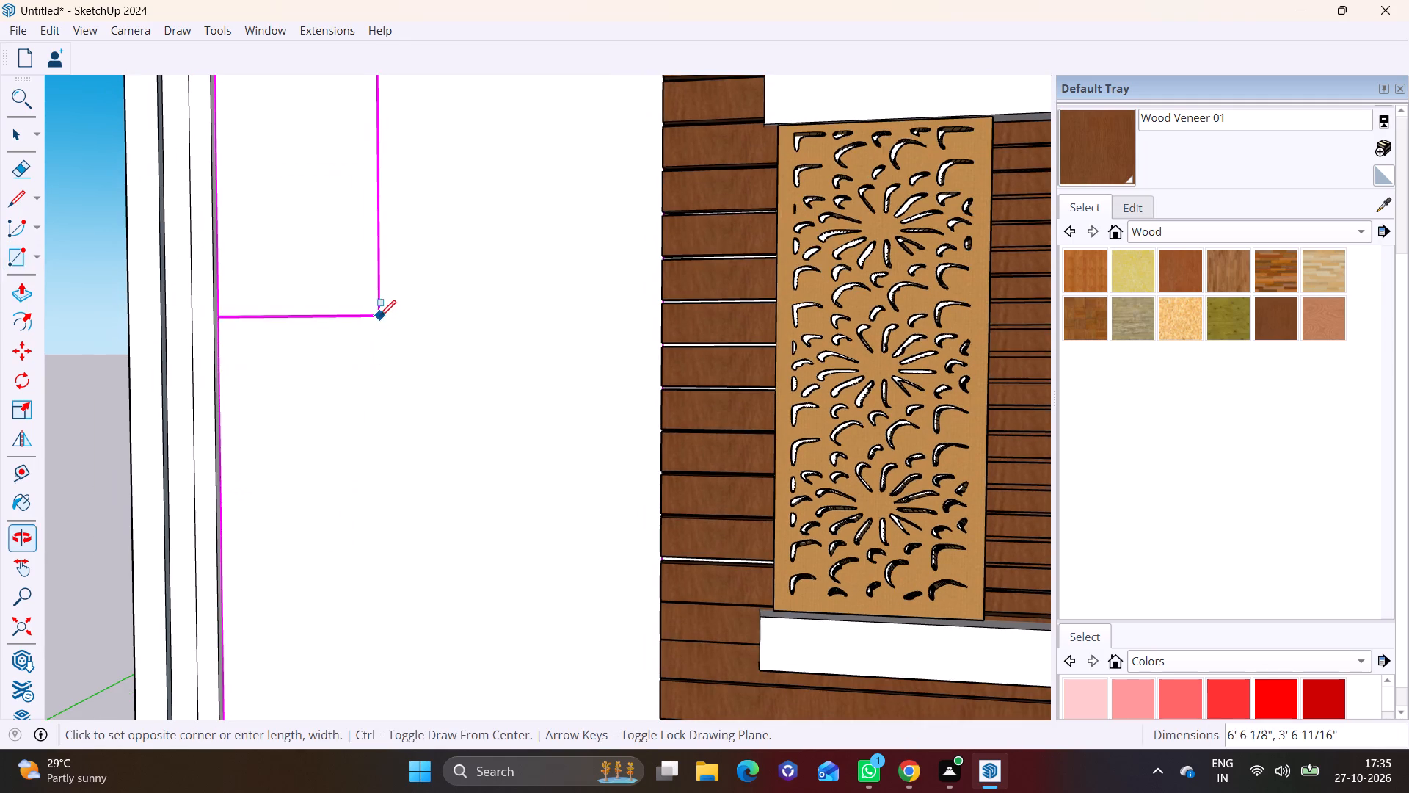
scroll(364, 410, down, 8)
shift+middle_drag(363, 544, 336, 499)
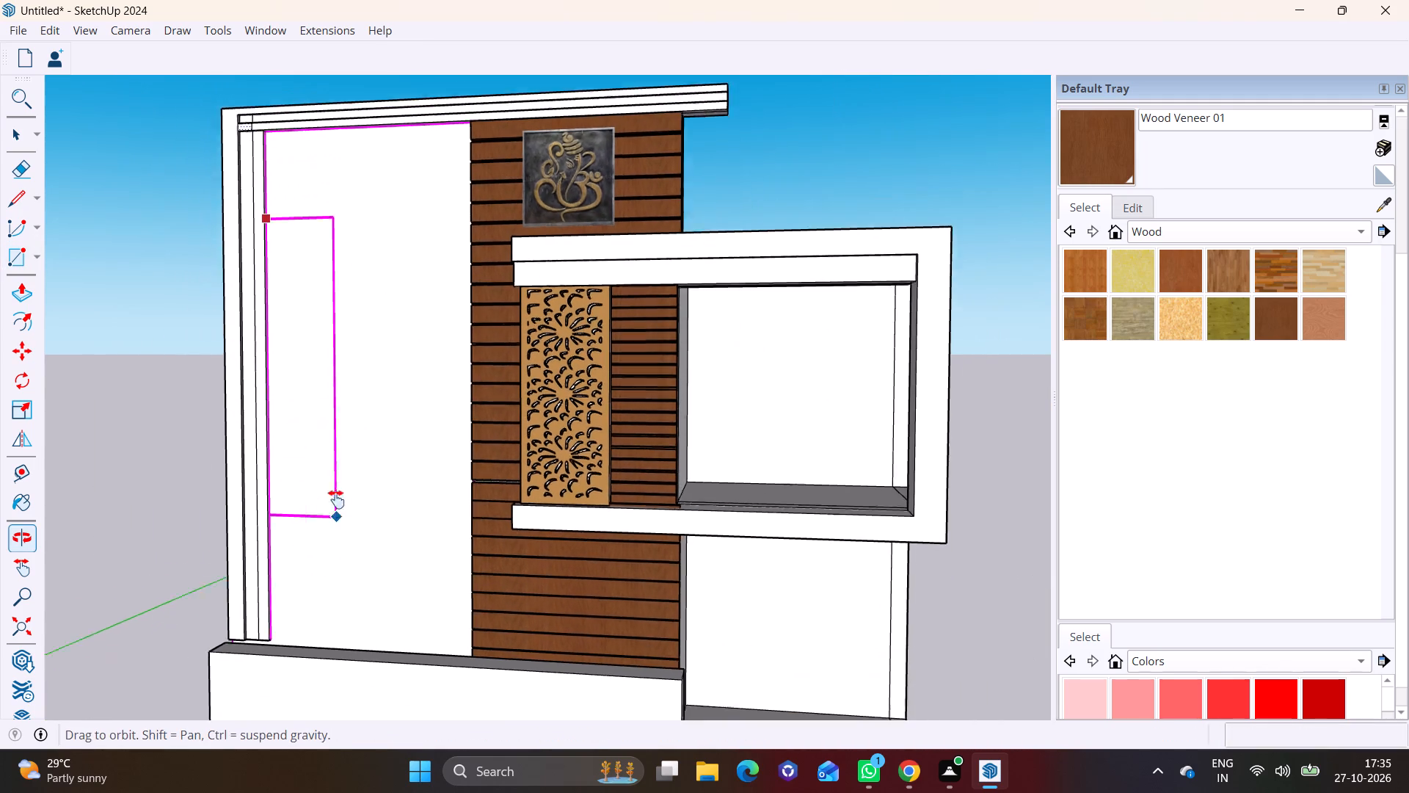
shift+middle_drag(336, 499, 344, 454)
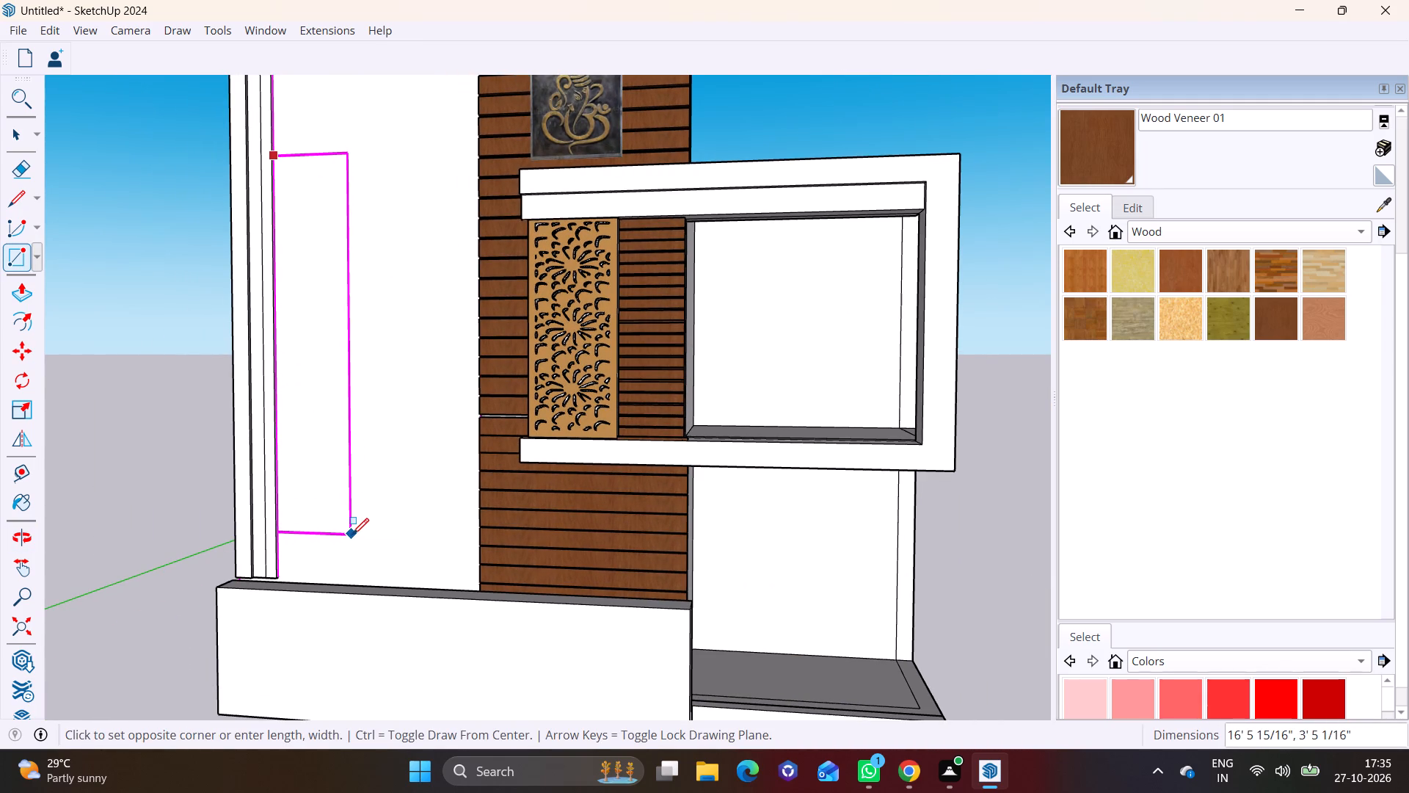
click(360, 546)
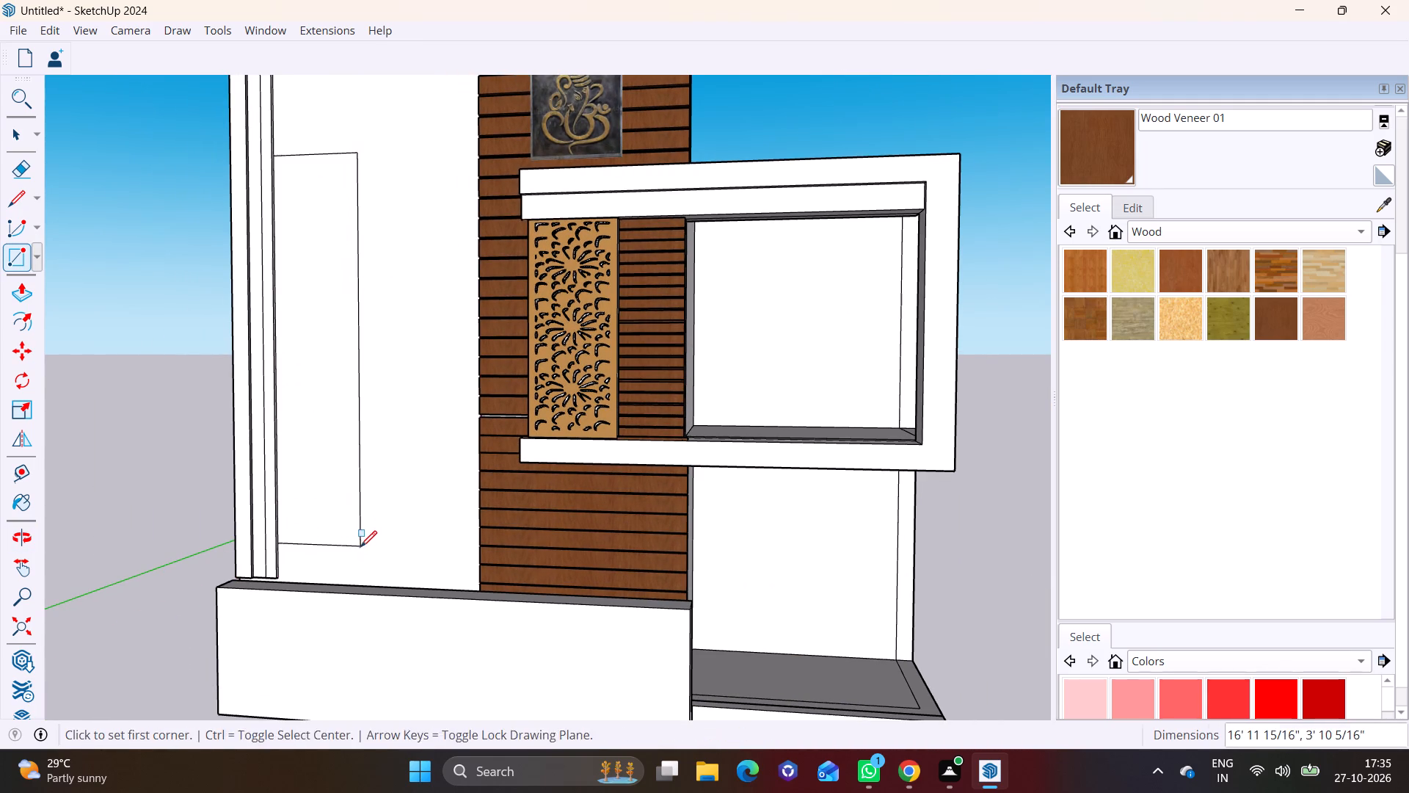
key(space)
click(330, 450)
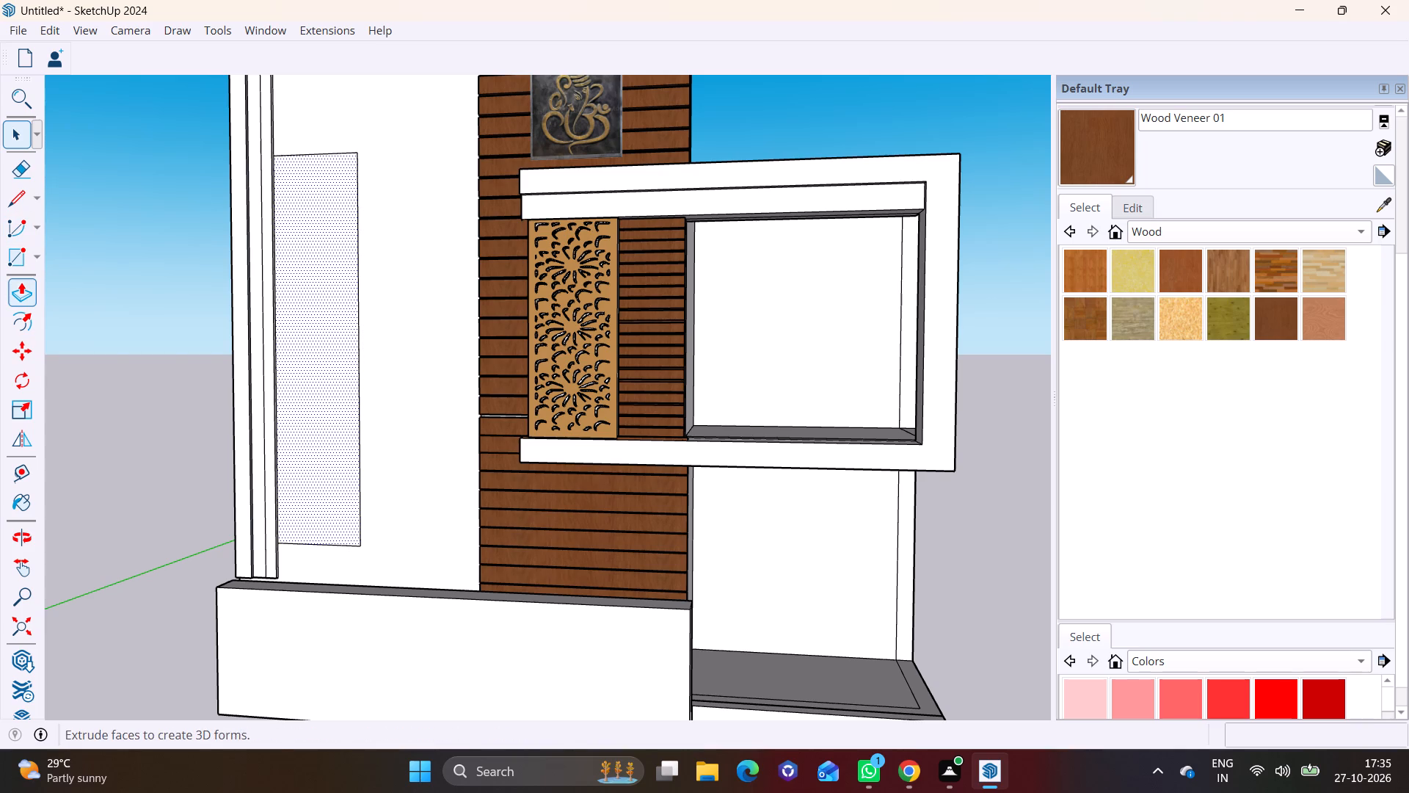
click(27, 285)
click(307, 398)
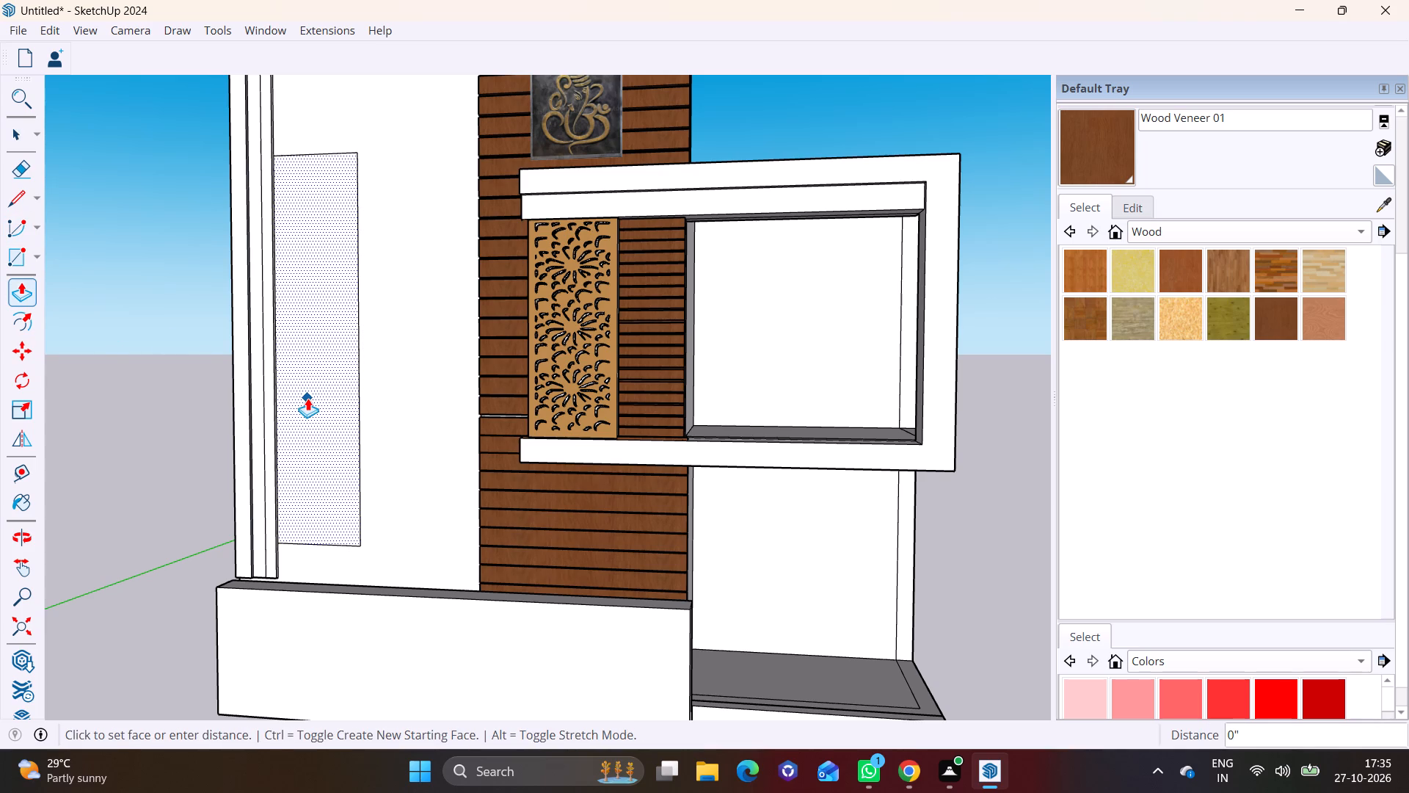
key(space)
Offset the tall rectangle's outline inward about 4 3/16" to form a border.
click(26, 331)
scroll(314, 333, up, 2)
click(300, 360)
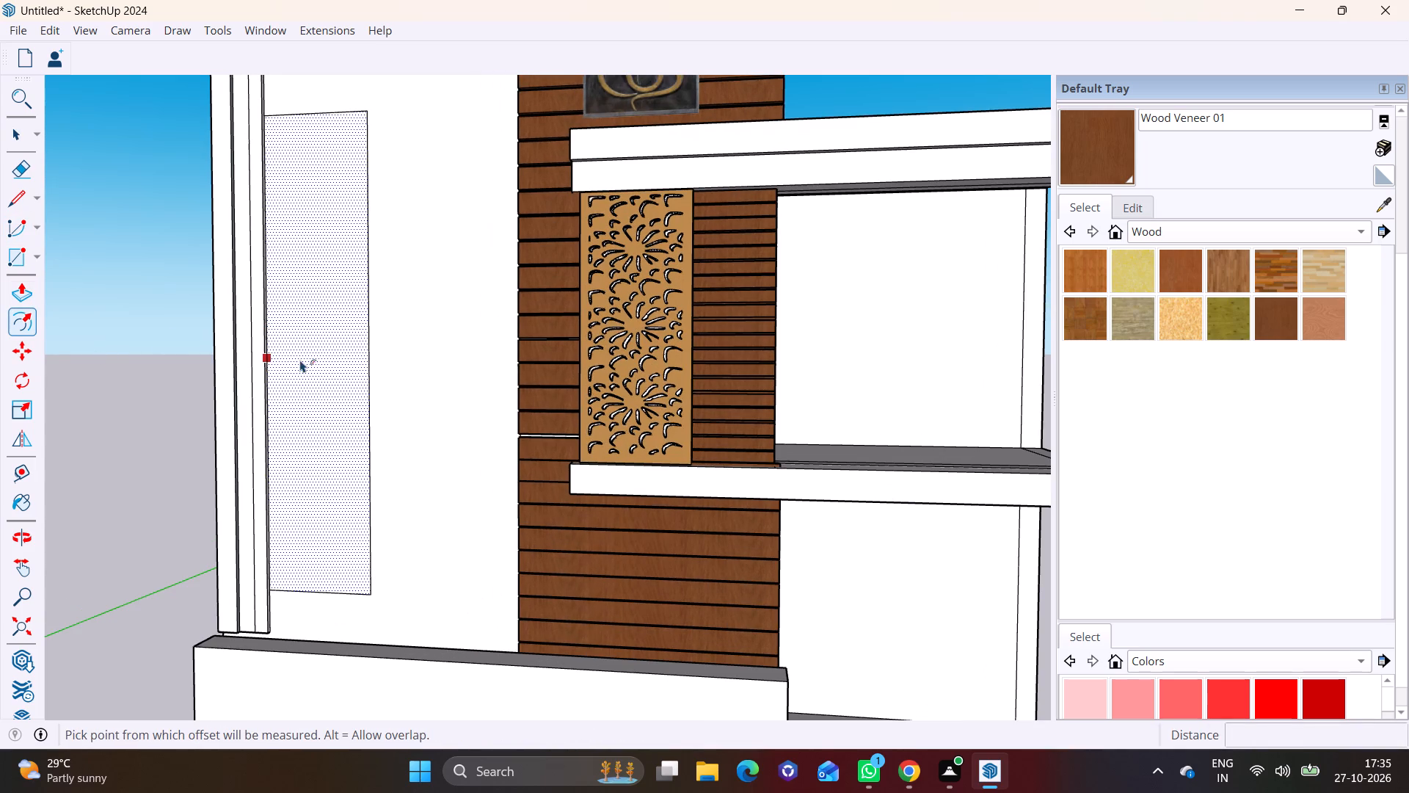
click(277, 414)
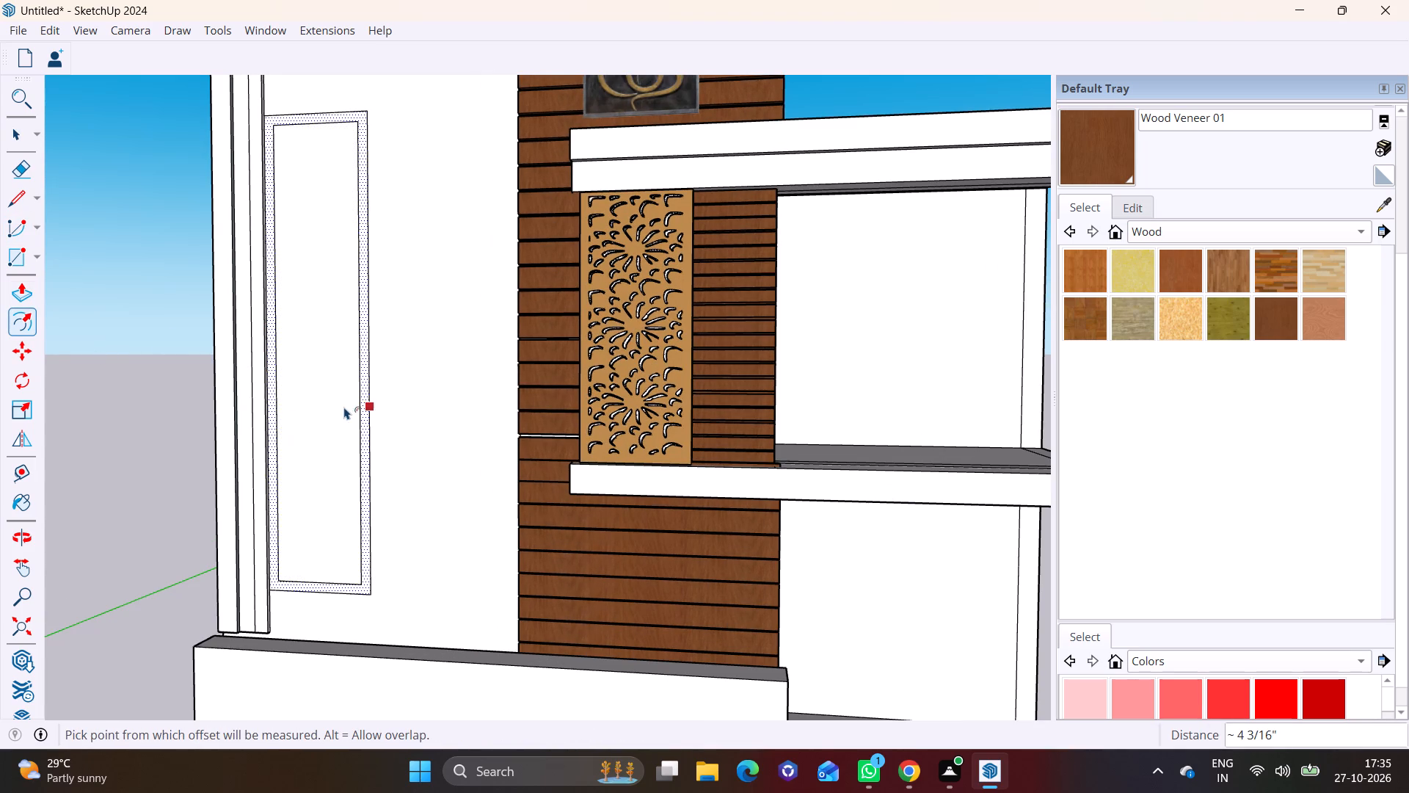
Push/Pull the narrow border face about 5 3/16" outward from the wall to form a raised window frame.
scroll(351, 383, up, 3)
middle_drag(351, 383, 256, 399)
scroll(275, 380, up, 2)
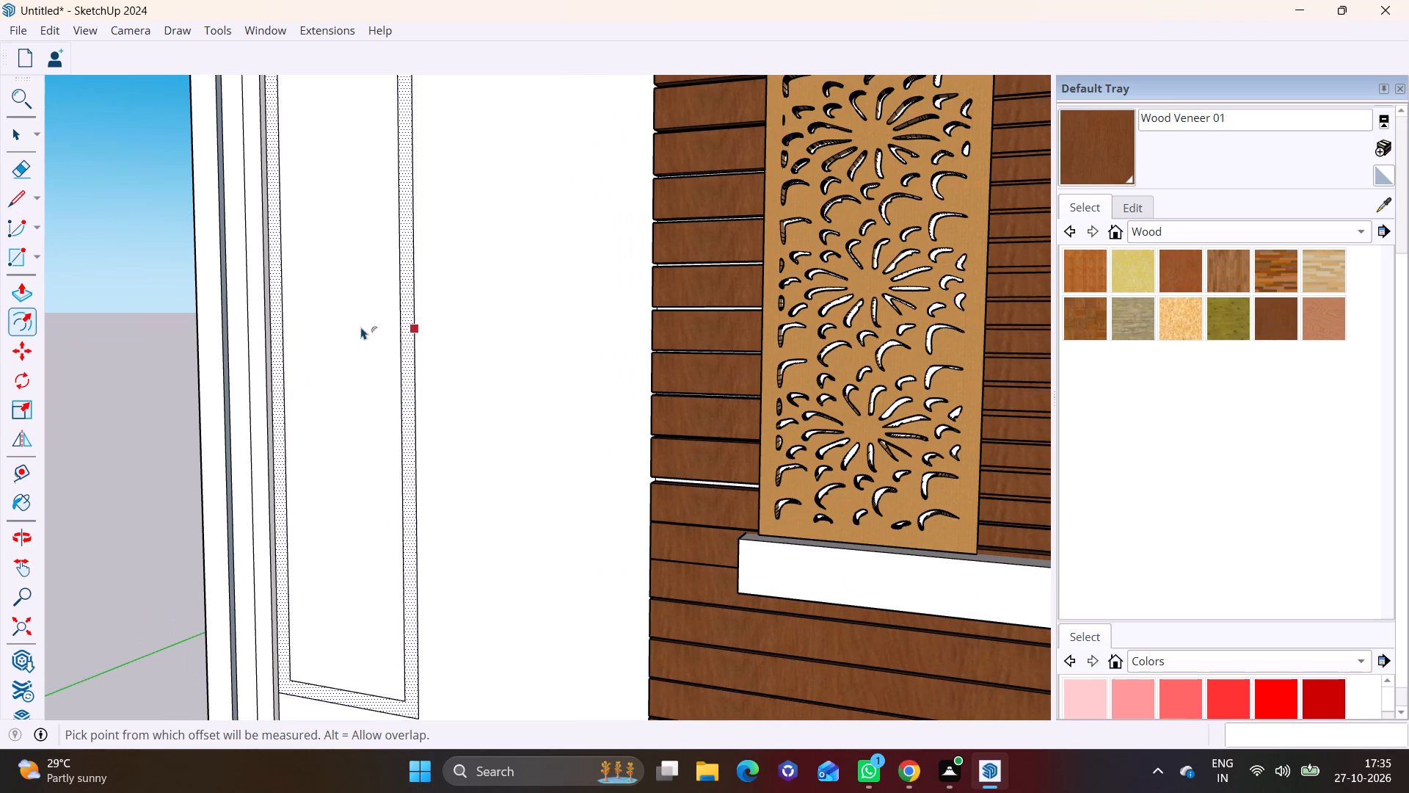
click(29, 292)
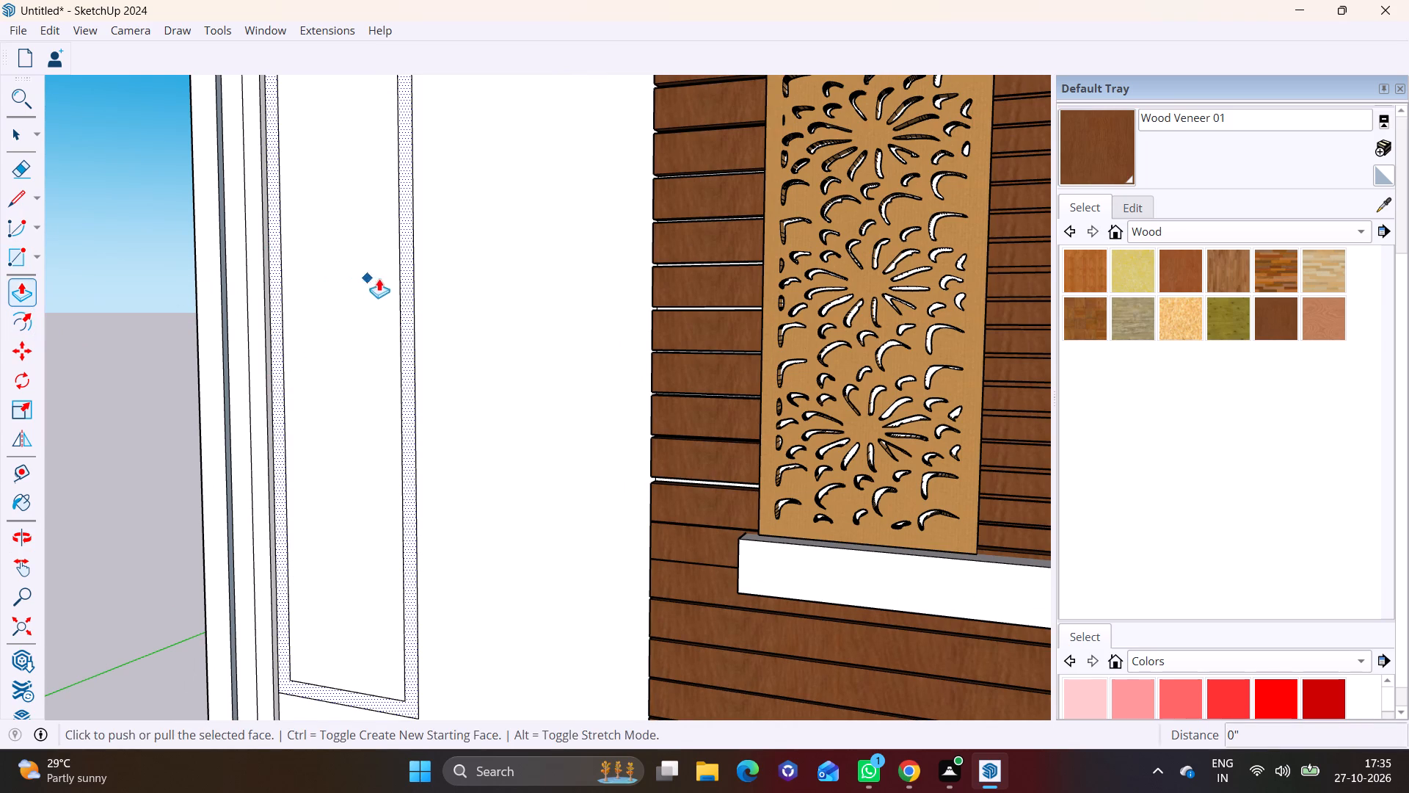
click(411, 278)
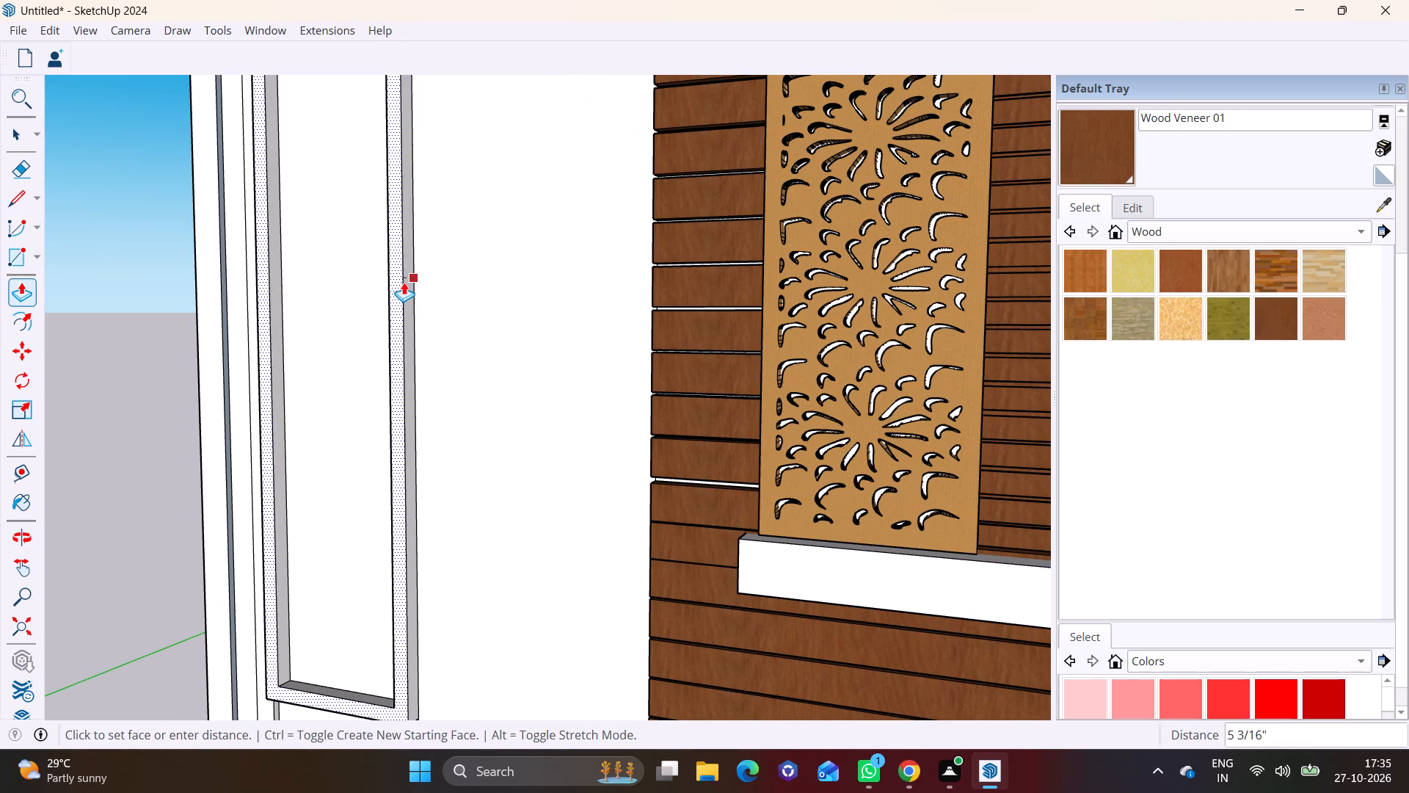
click(404, 282)
scroll(396, 303, down, 6)
shift+middle_drag(382, 277, 316, 418)
scroll(303, 398, down, 1)
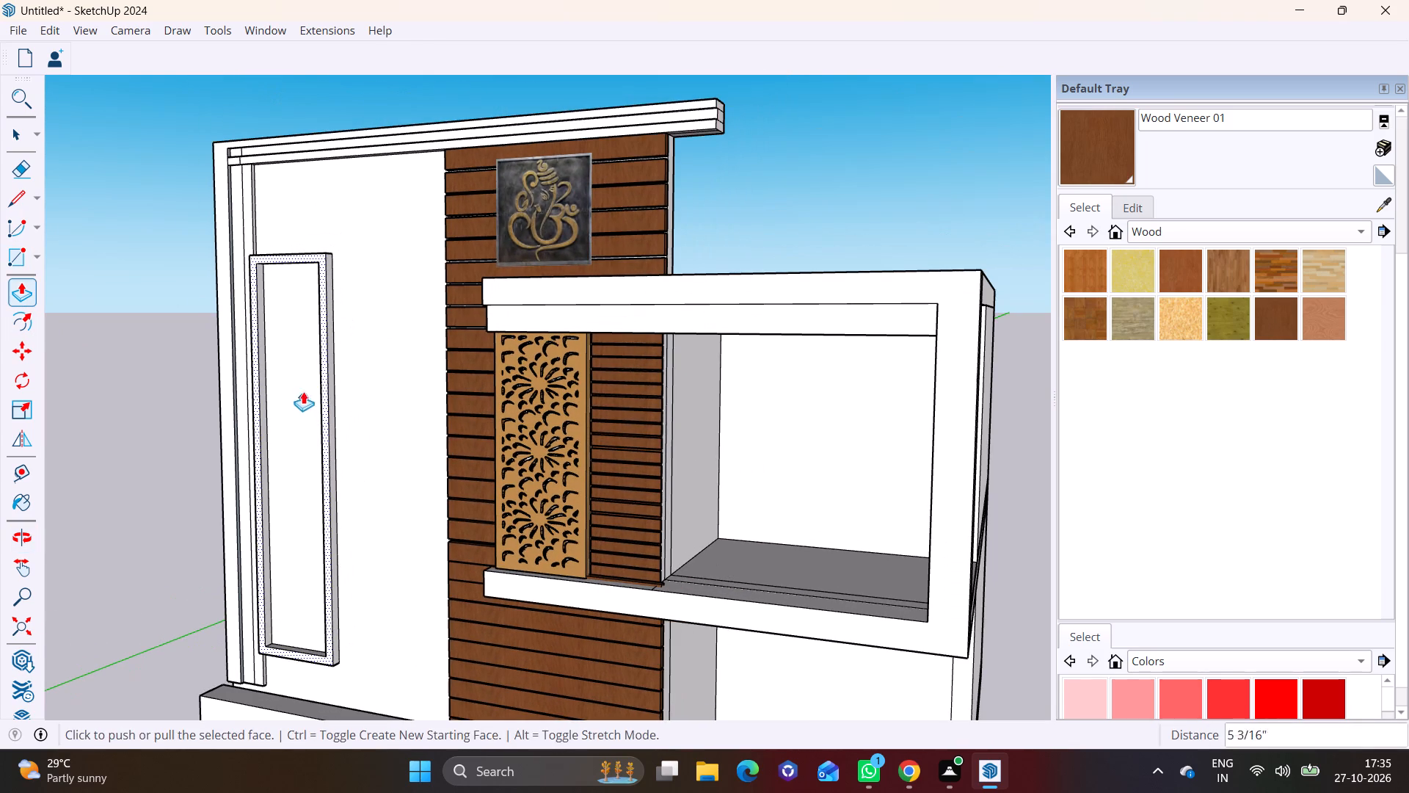
key(space)
Draw a thin rectangle about 9' 3 11/16" by 2 7/16" on the wall directly beneath the top beam, from the post to the wood battens.
shift+middle_drag(312, 283, 334, 448)
scroll(380, 351, up, 7)
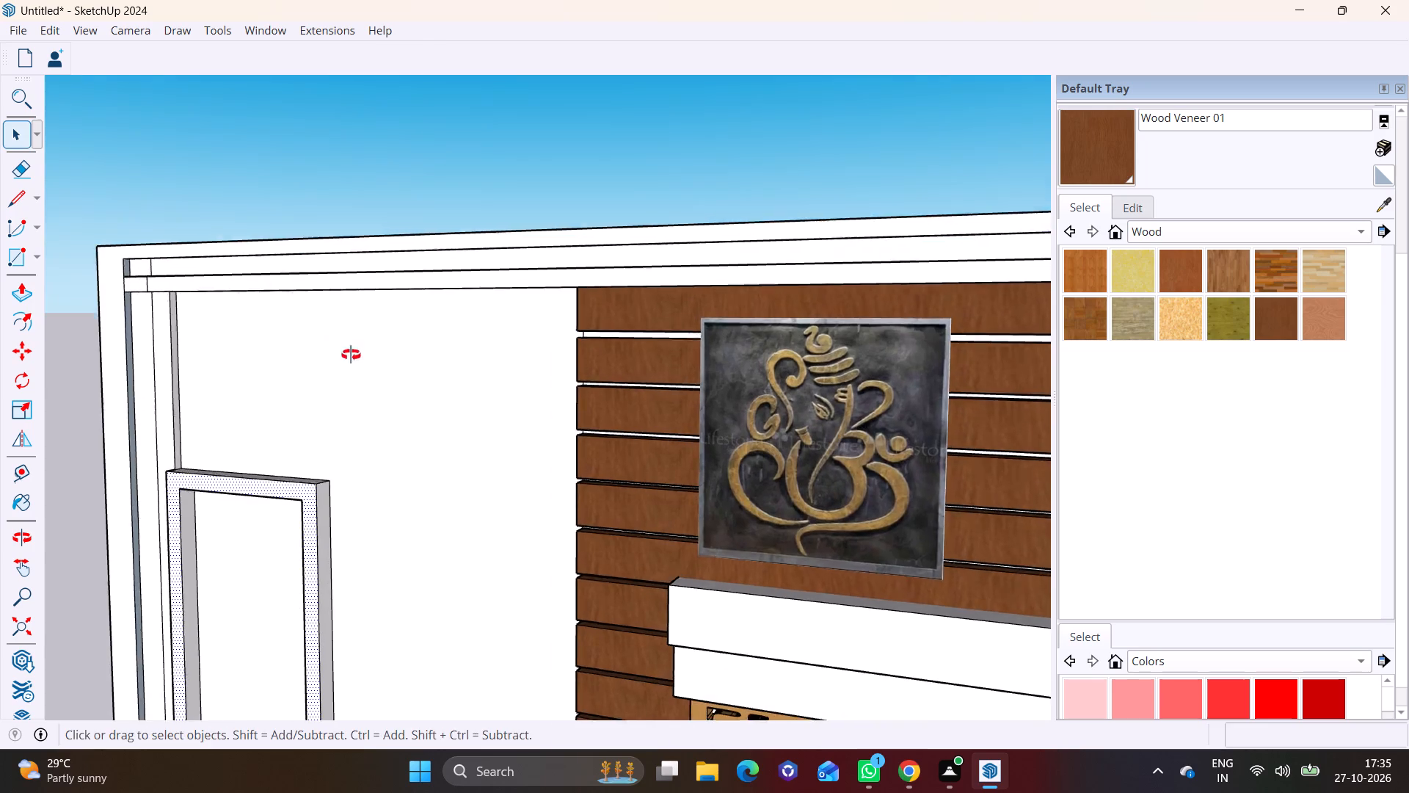
middle_drag(351, 356, 378, 265)
click(35, 251)
click(46, 277)
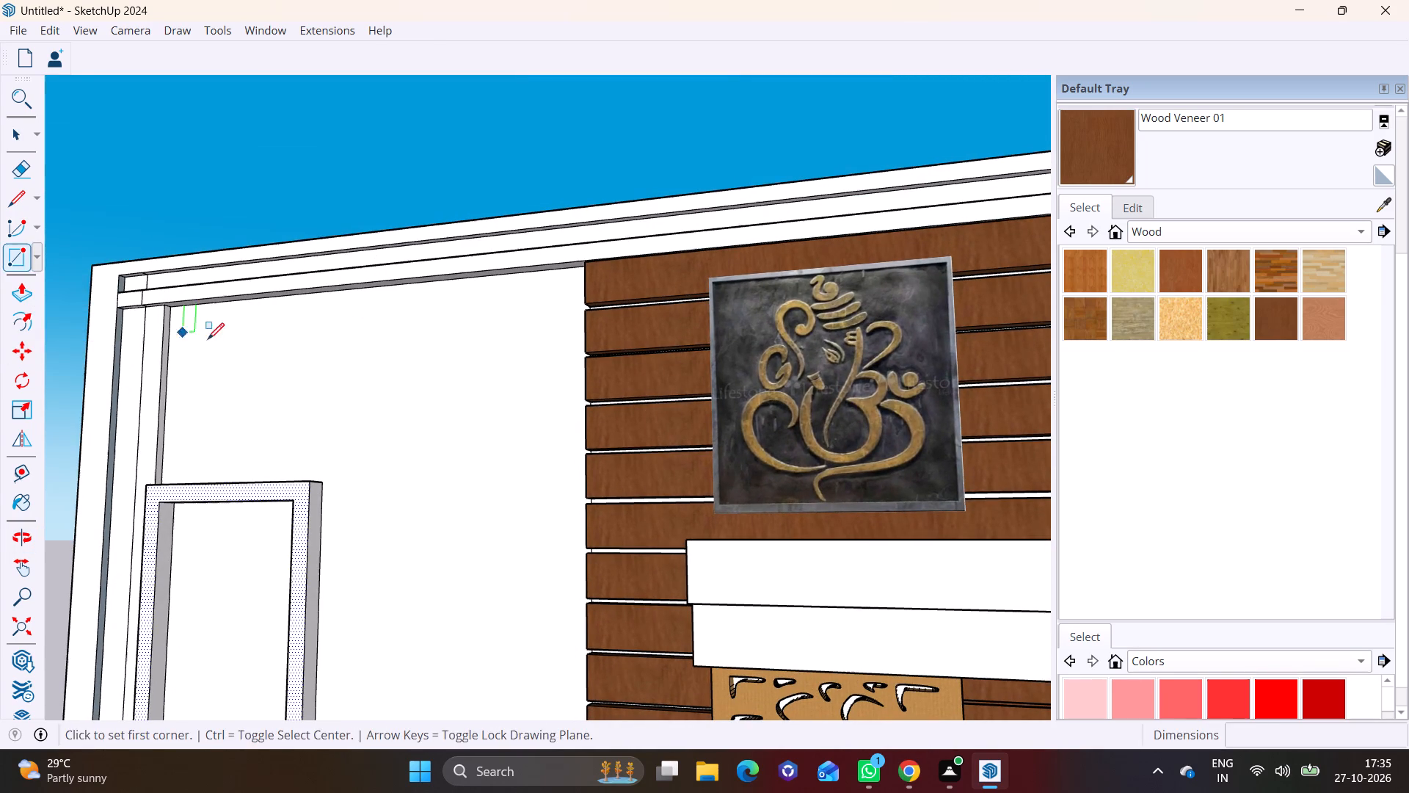
shift+middle_drag(211, 339, 189, 268)
scroll(159, 272, up, 5)
middle_drag(159, 272, 102, 328)
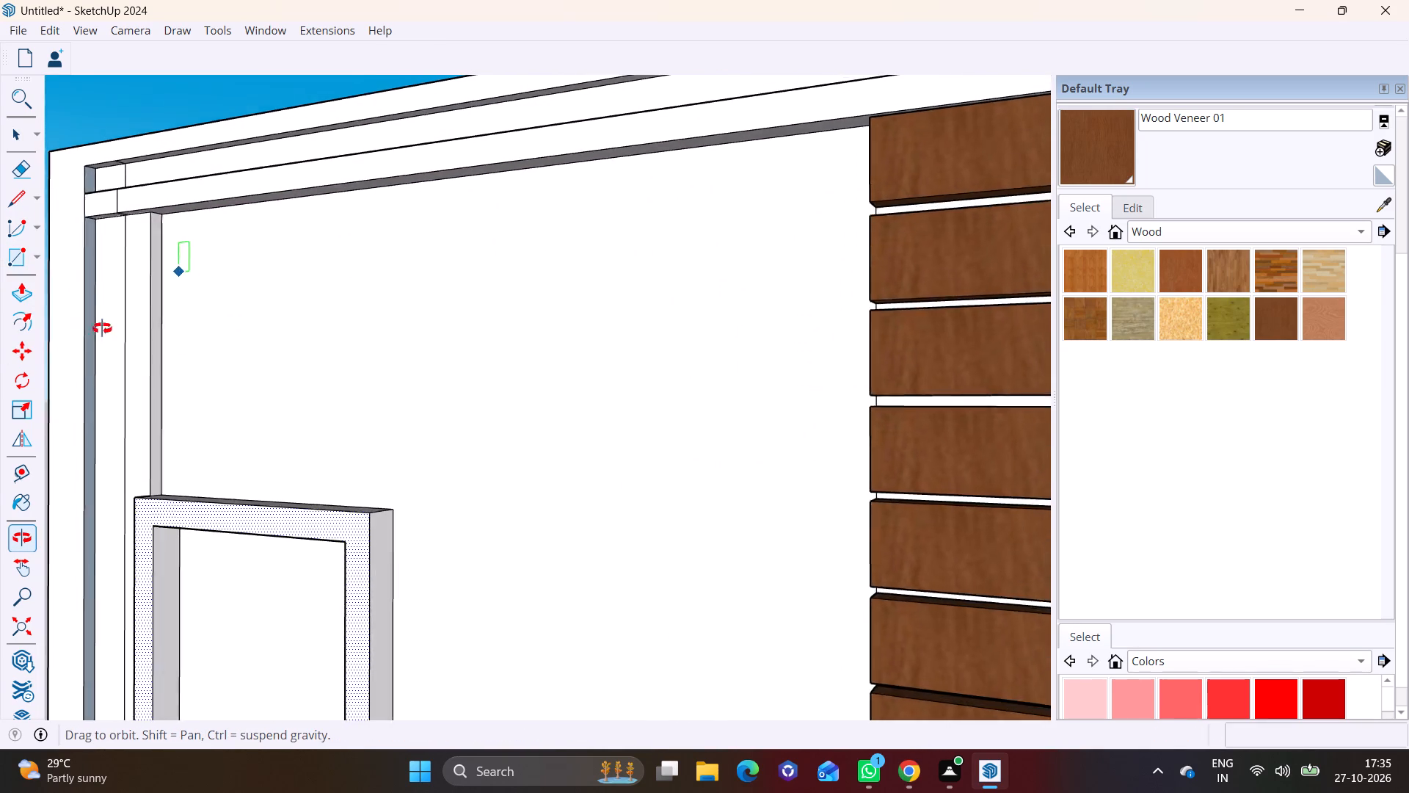
middle_drag(102, 328, 89, 354)
scroll(112, 296, up, 2)
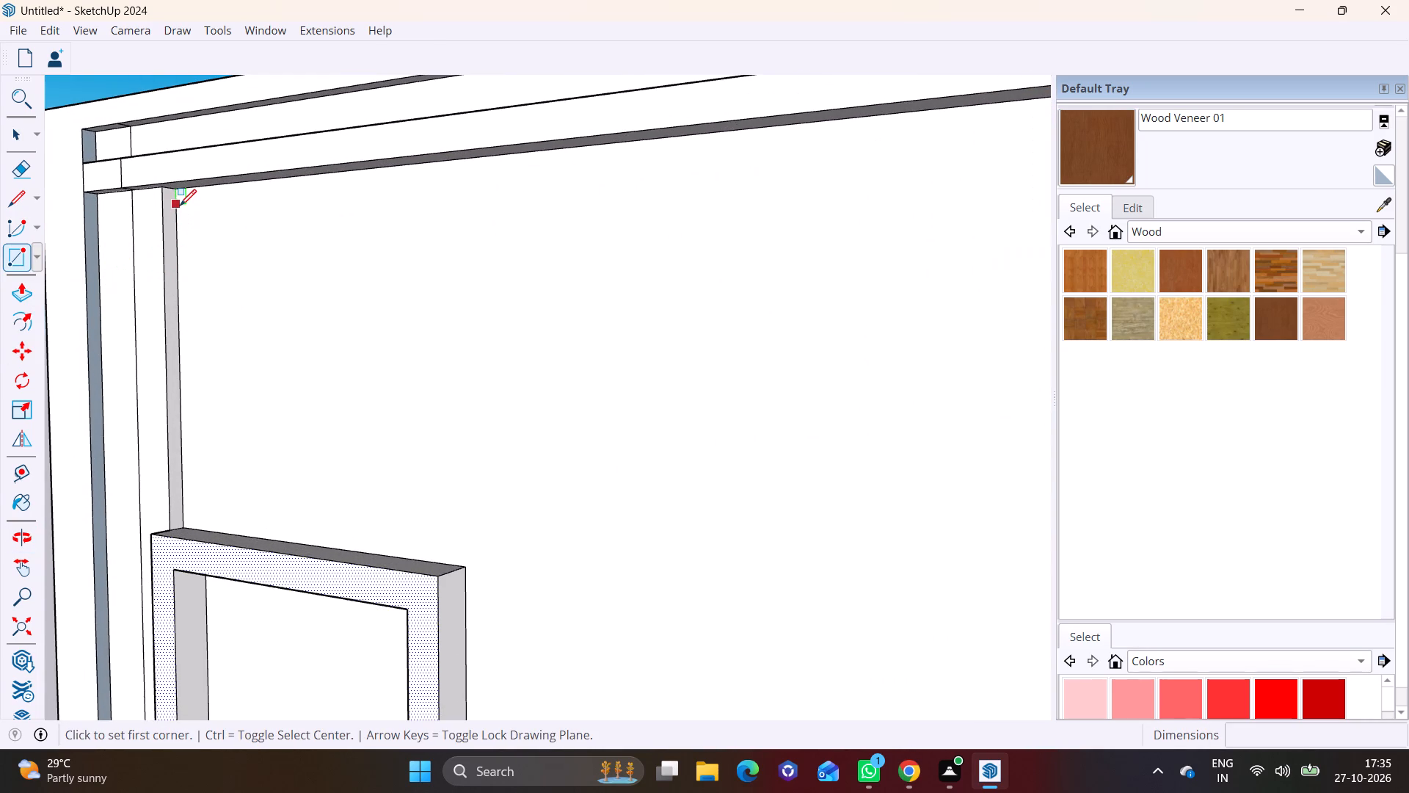
click(177, 195)
scroll(307, 236, down, 5)
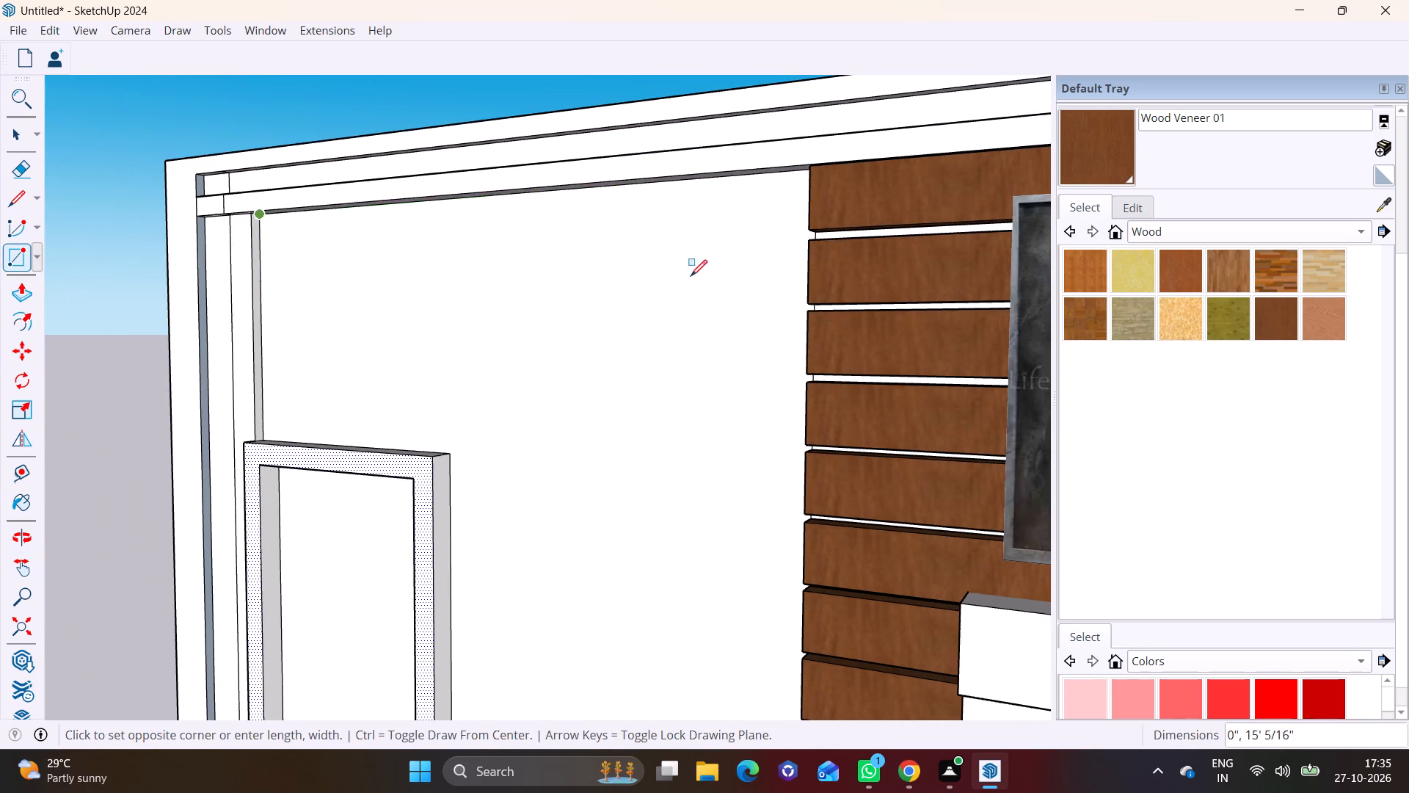
middle_drag(763, 207, 984, 215)
scroll(846, 234, up, 6)
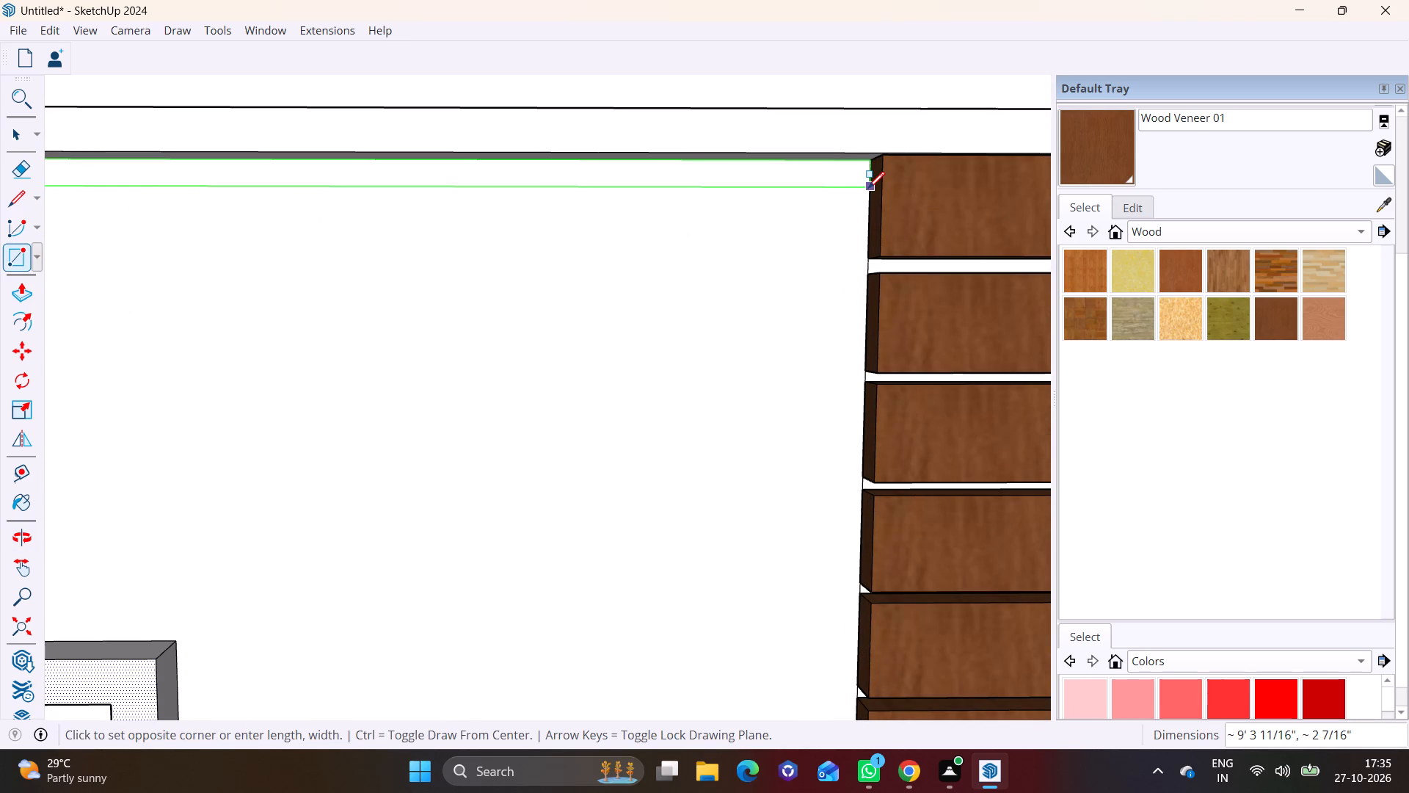
click(869, 188)
Group the thin strip's face and edges beneath the top beam.
key(space)
double_click(770, 178)
right_click(770, 178)
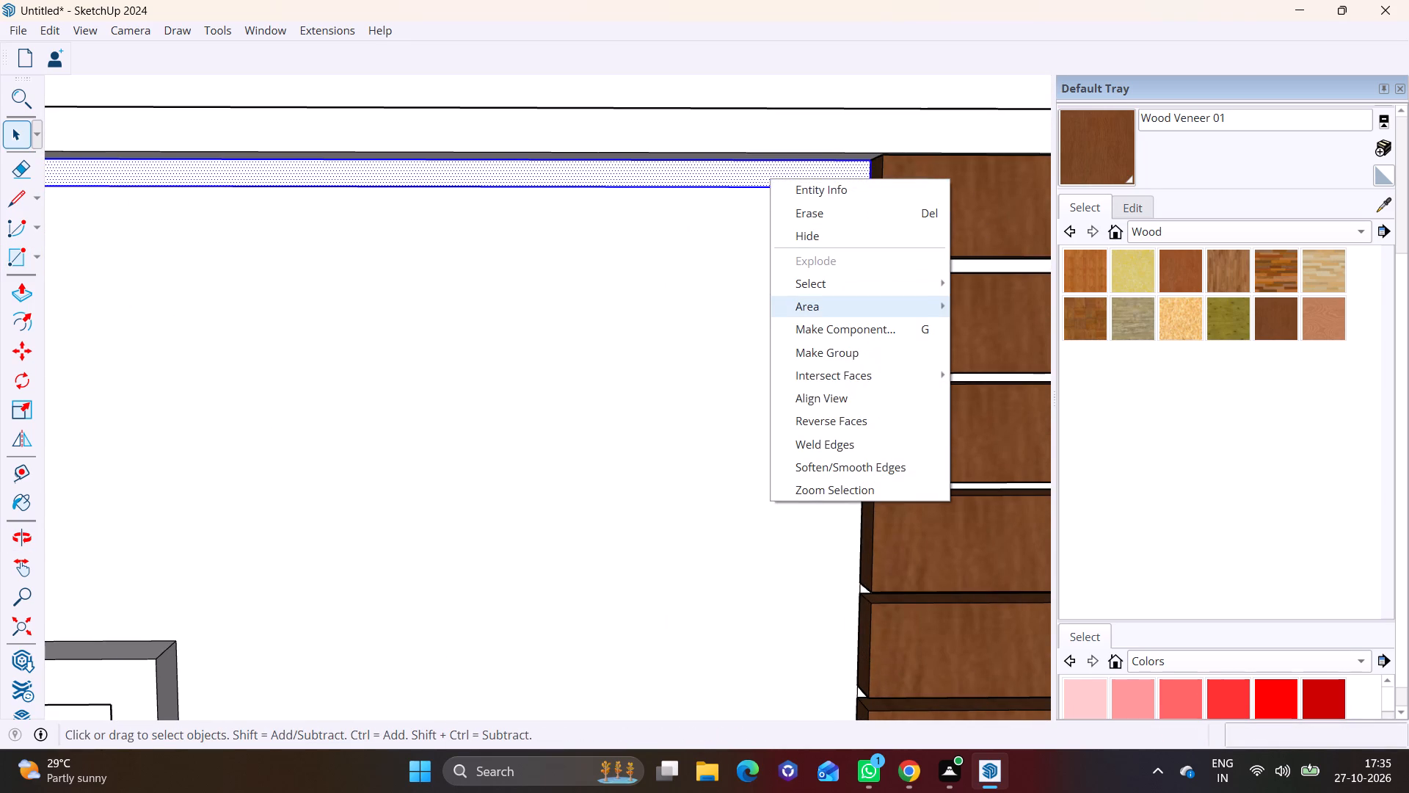
click(826, 357)
Open the strip group, Push/Pull its face slightly outward from the wall, and close the group.
scroll(832, 314, down, 2)
middle_drag(784, 347, 563, 452)
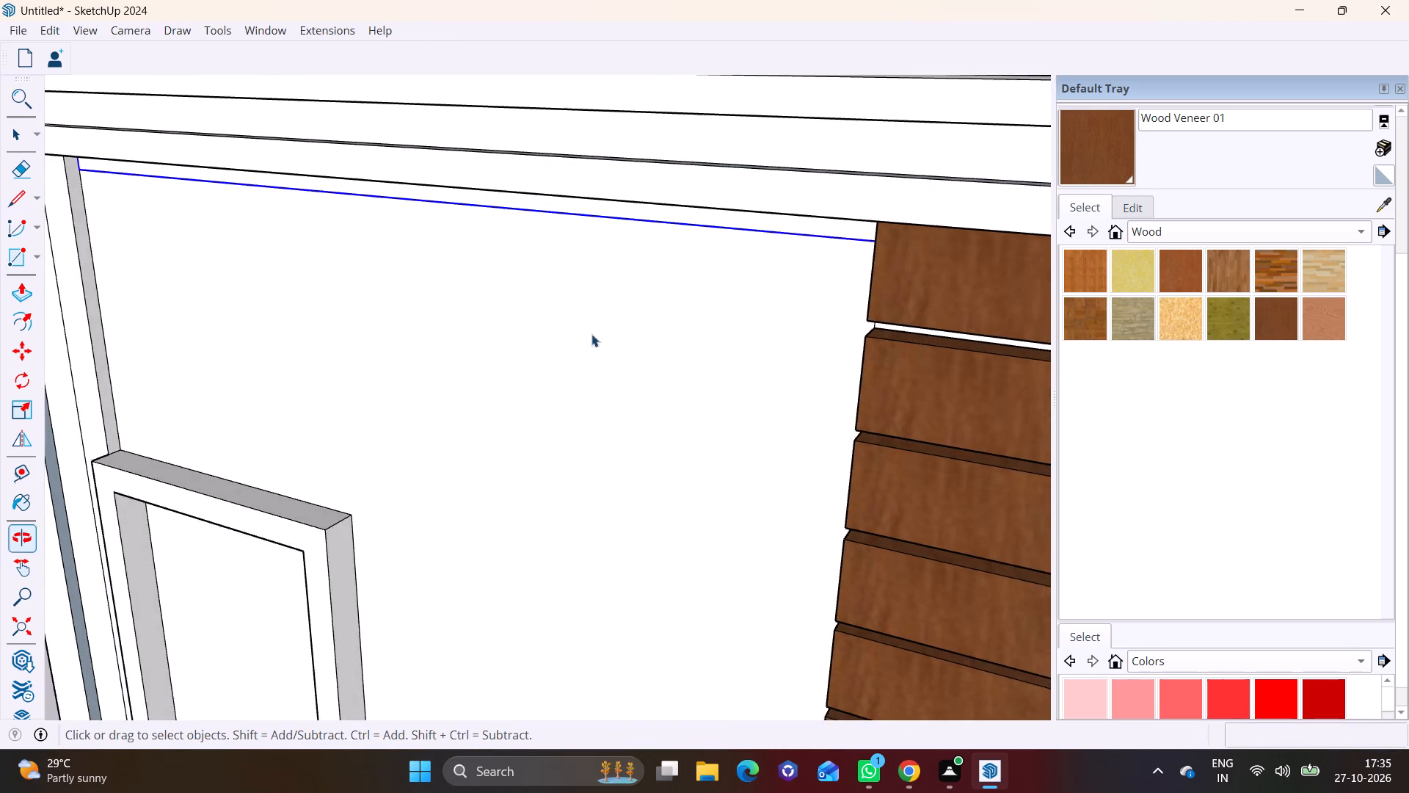
scroll(593, 333, down, 4)
middle_drag(602, 306, 610, 247)
key(space)
triple_click(630, 220)
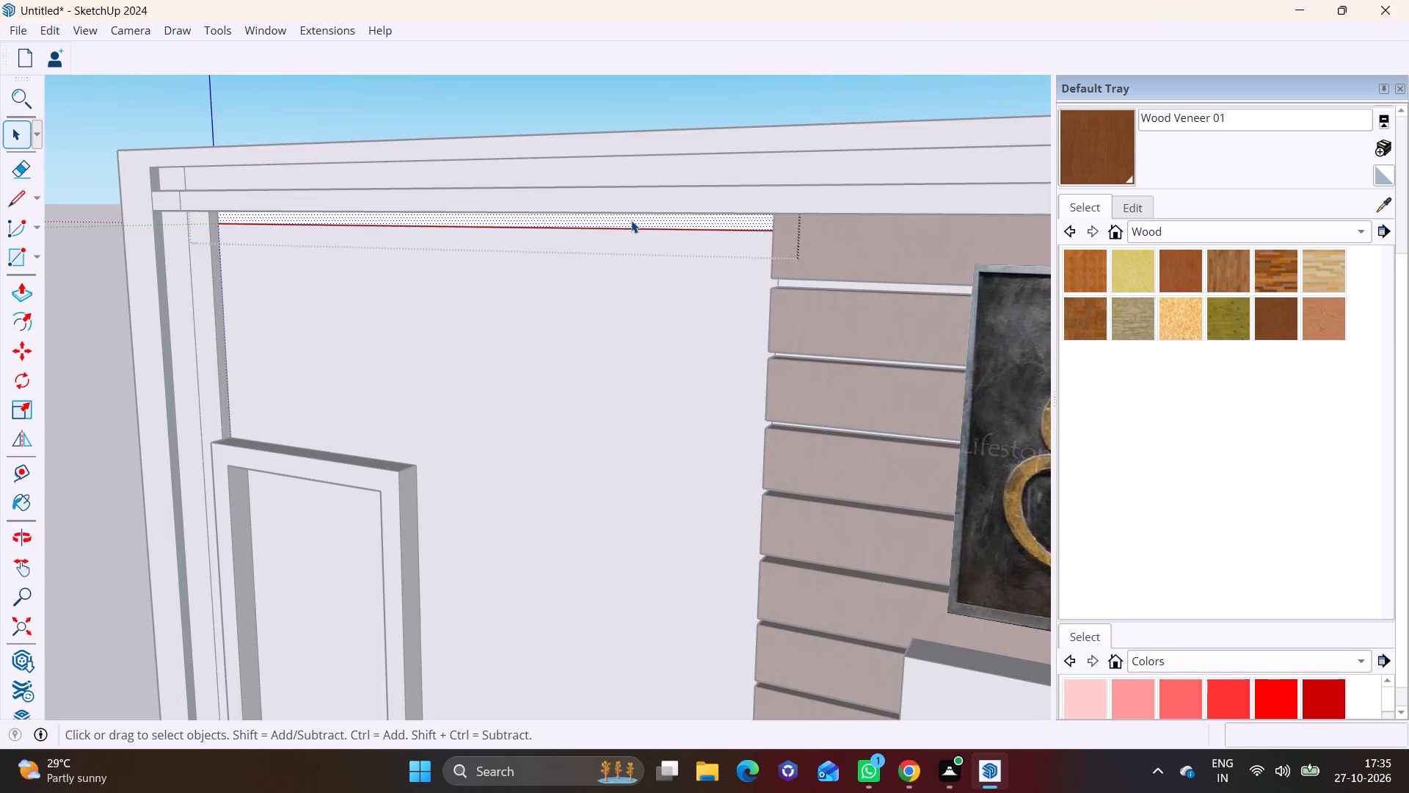
click(17, 292)
scroll(652, 224, up, 6)
middle_drag(729, 190, 762, 95)
scroll(771, 241, up, 4)
click(776, 231)
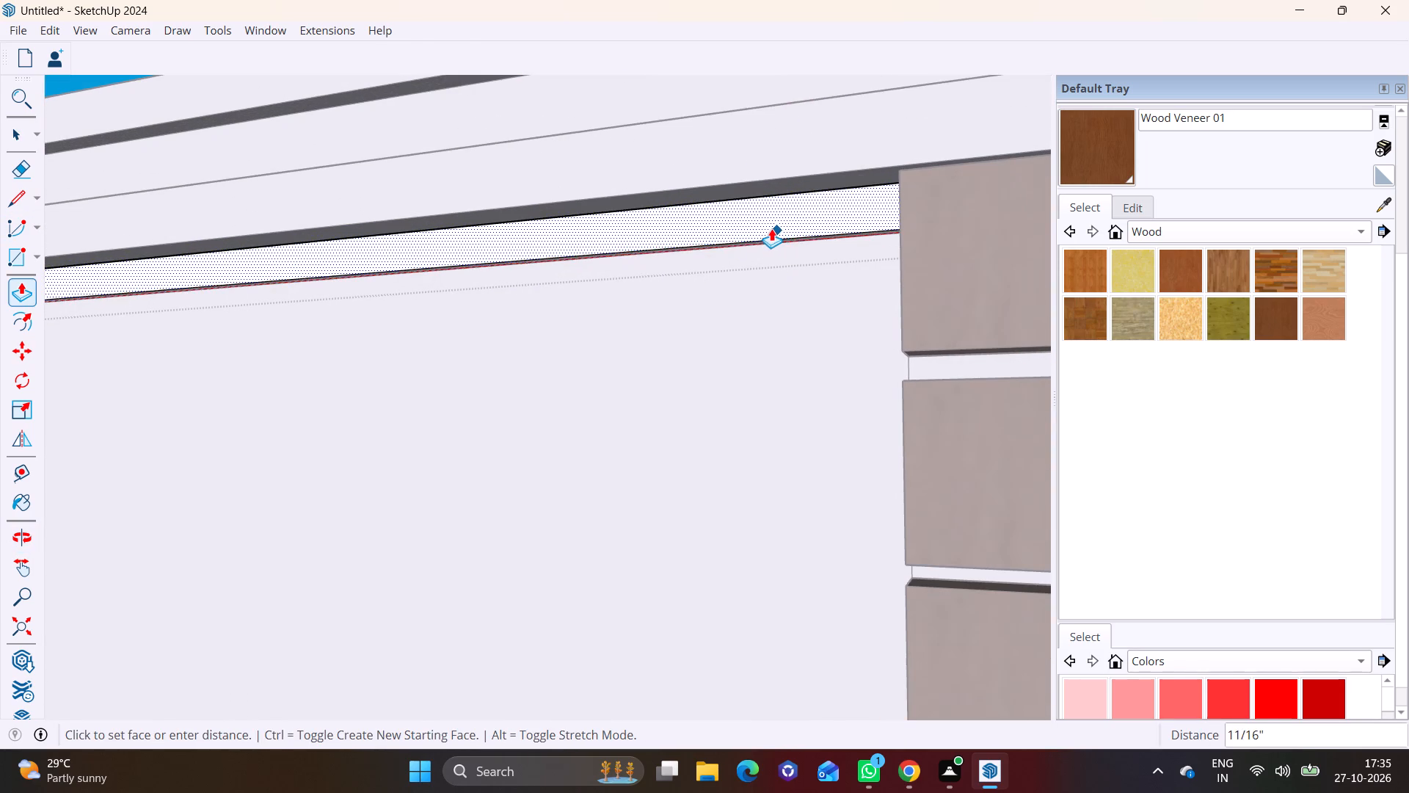
click(768, 228)
middle_drag(741, 257, 727, 410)
scroll(684, 373, down, 10)
key(space)
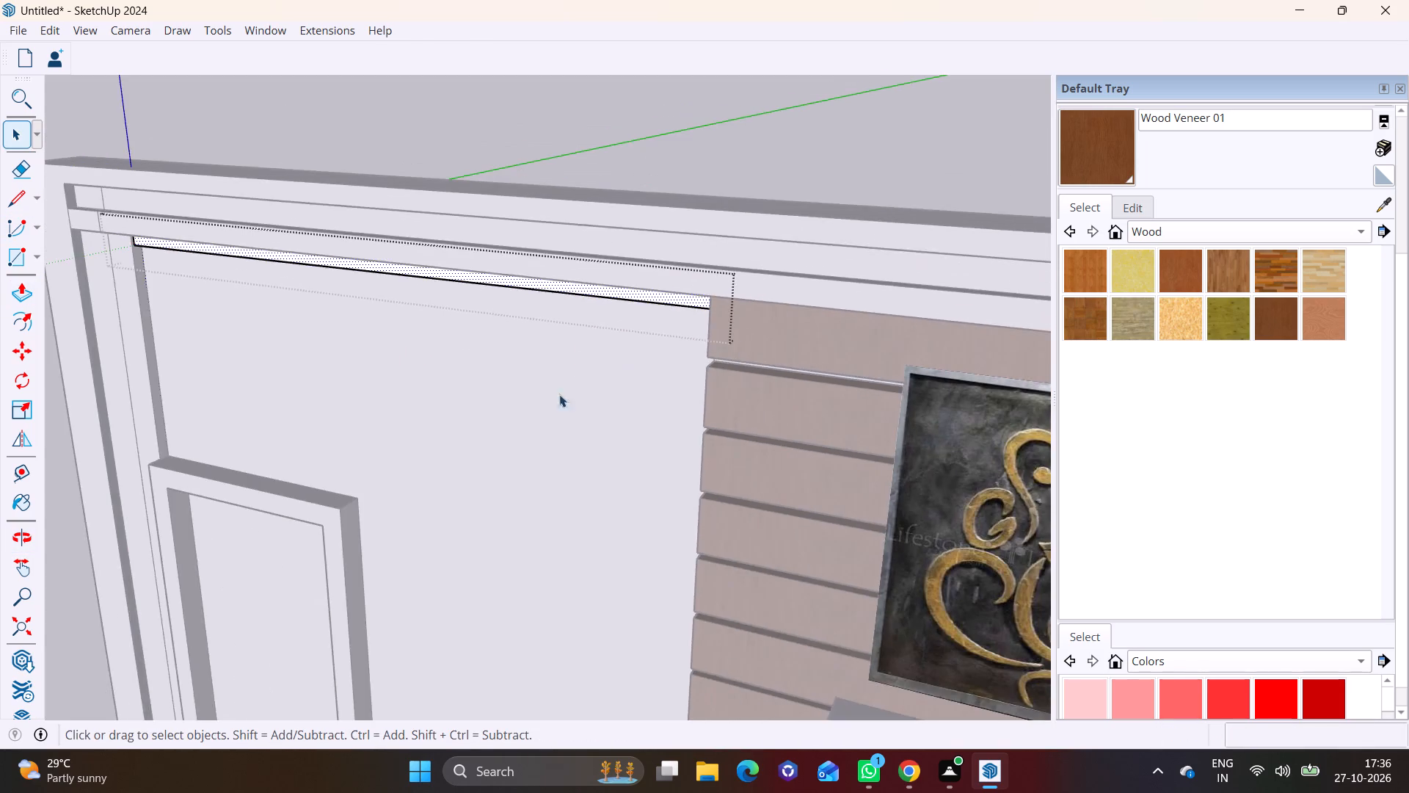
click(547, 415)
Copy the strip group downward twice along the post edge, placing each copy directly beneath the previous strip.
middle_drag(591, 377, 689, 253)
middle_drag(385, 276, 523, 211)
scroll(258, 200, up, 6)
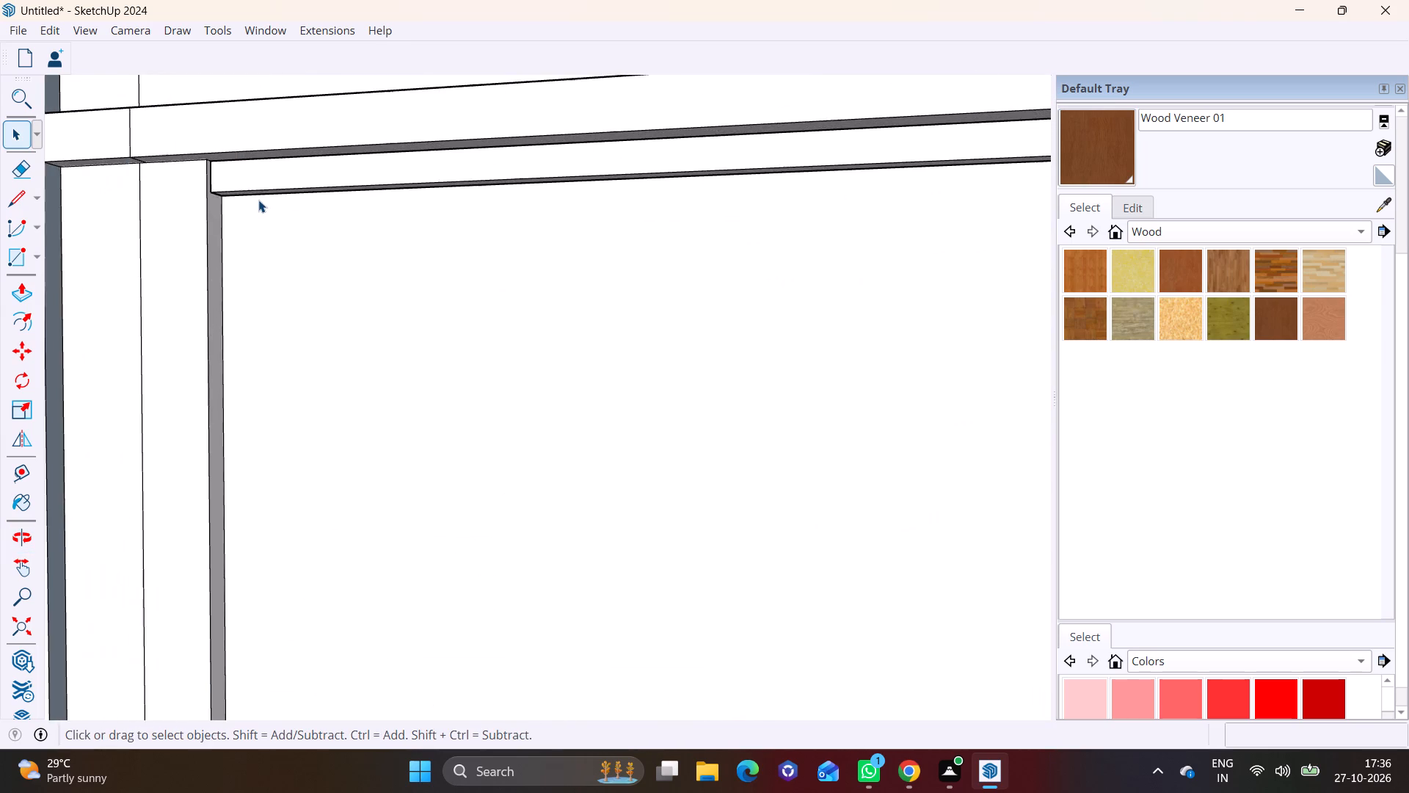
scroll(258, 200, up, 3)
click(249, 170)
key(m)
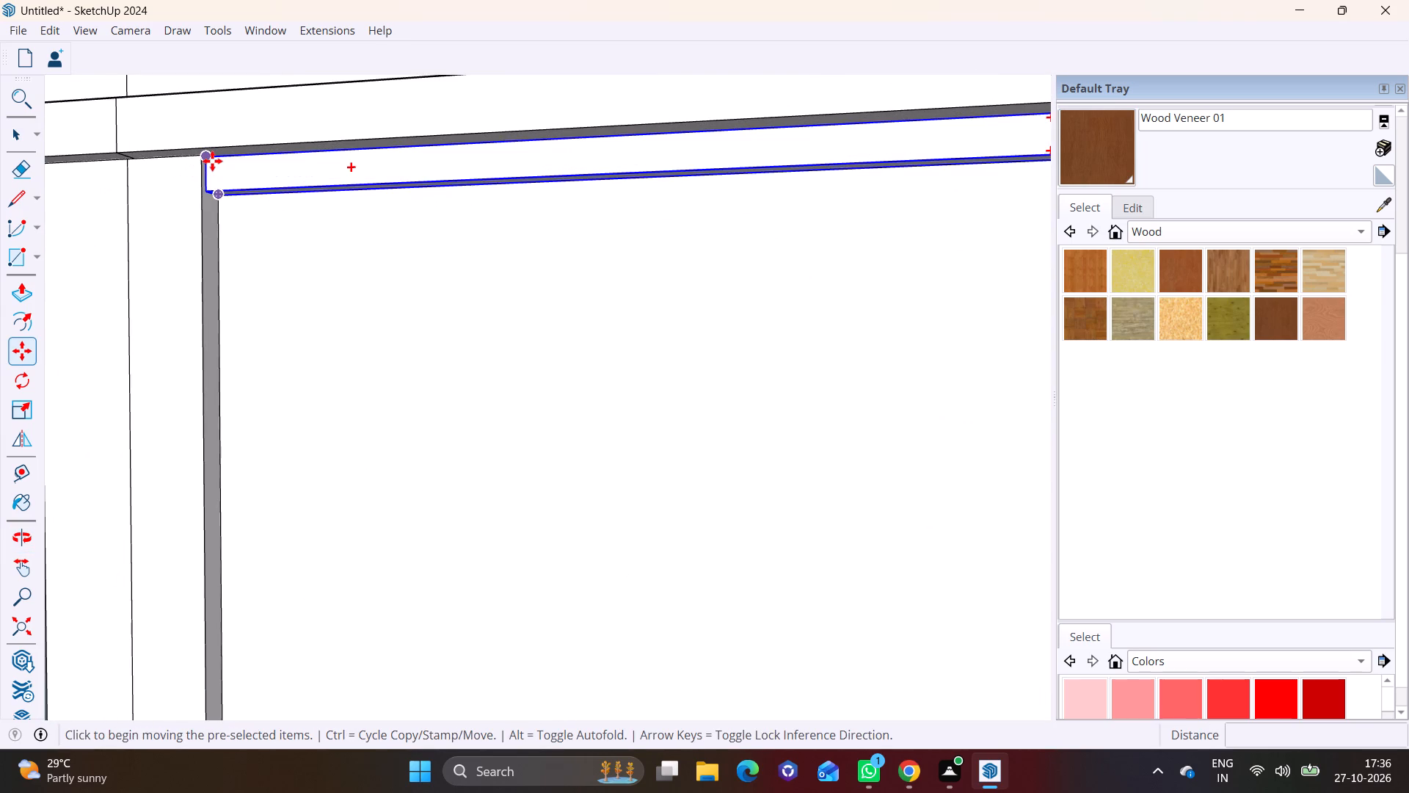
click(211, 161)
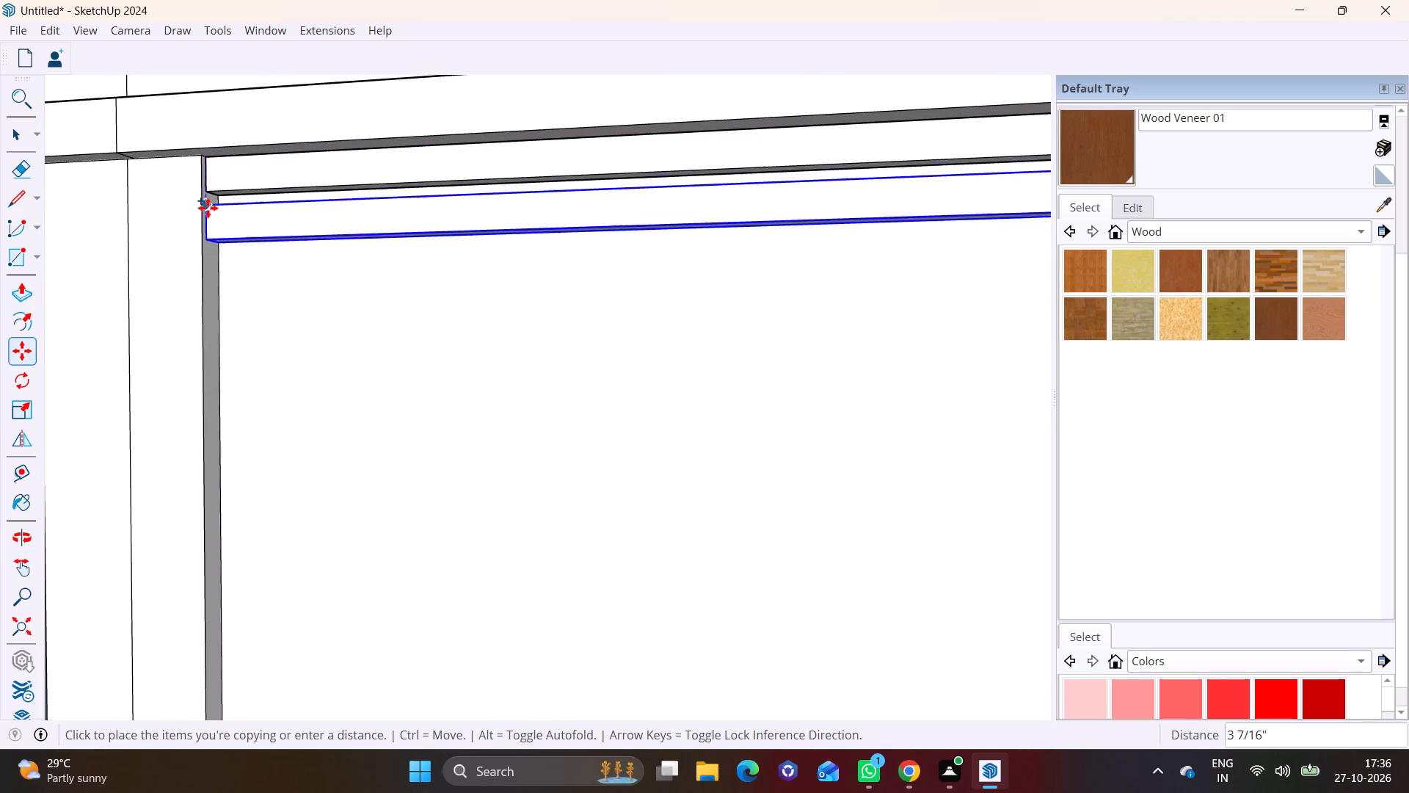
scroll(208, 209, up, 6)
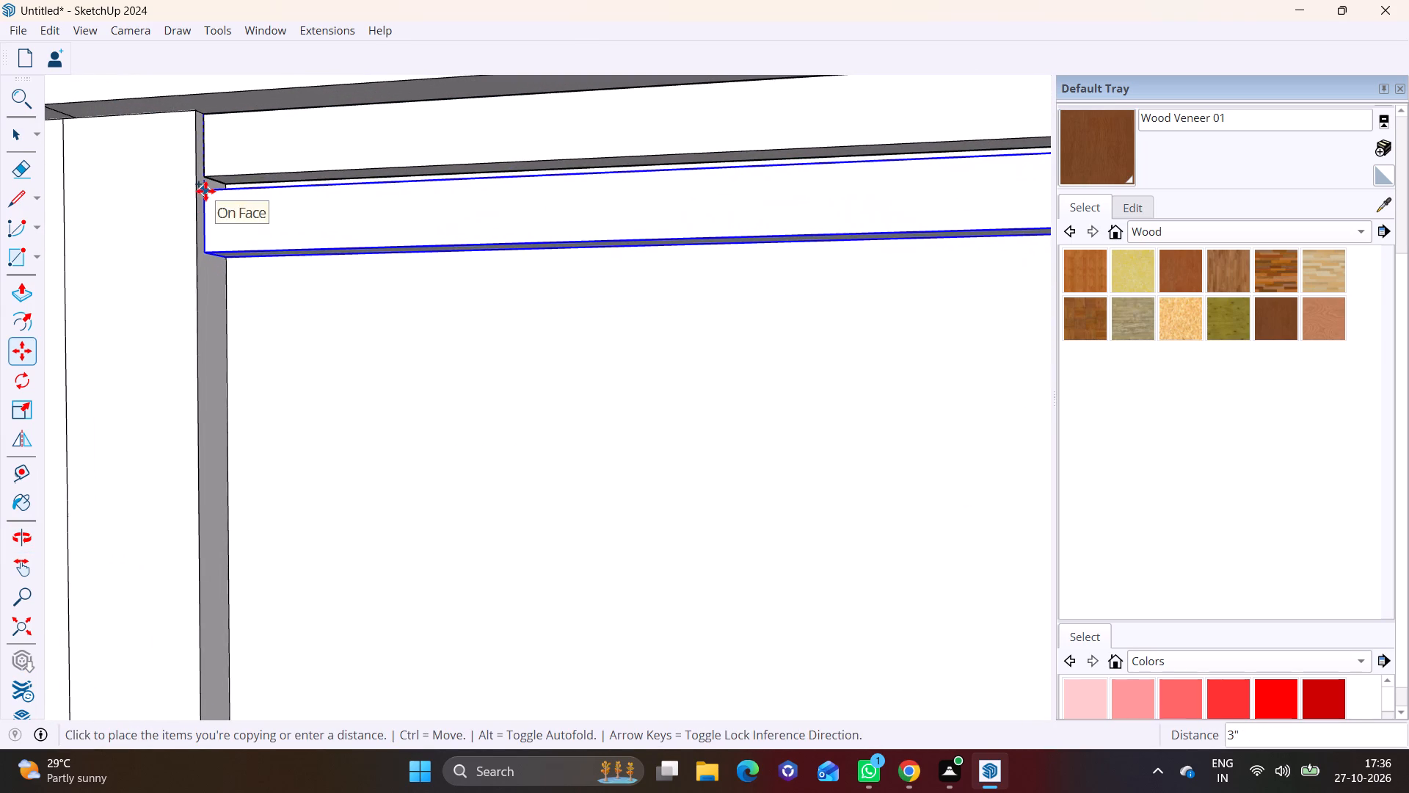
click(211, 187)
click(204, 184)
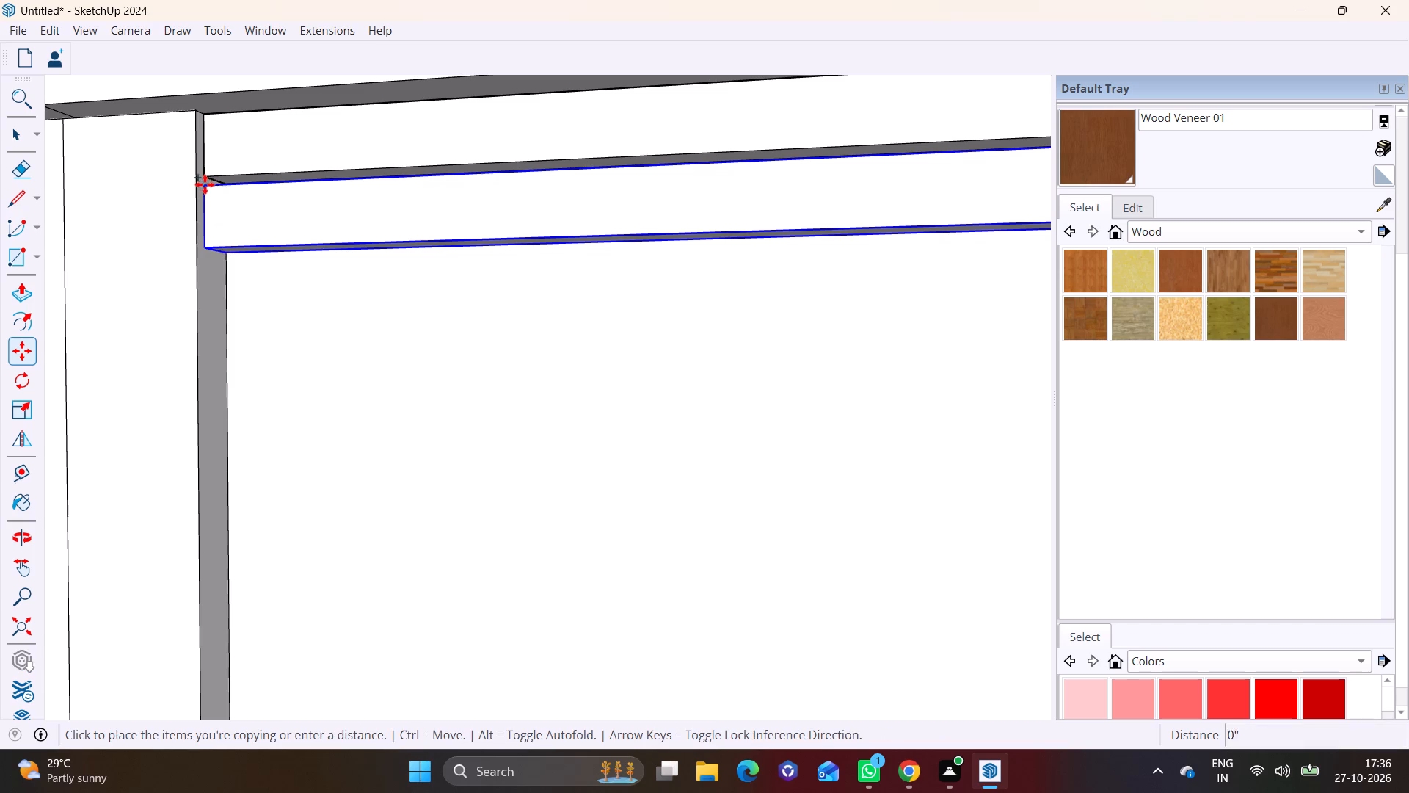
click(205, 258)
middle_drag(218, 266, 238, 190)
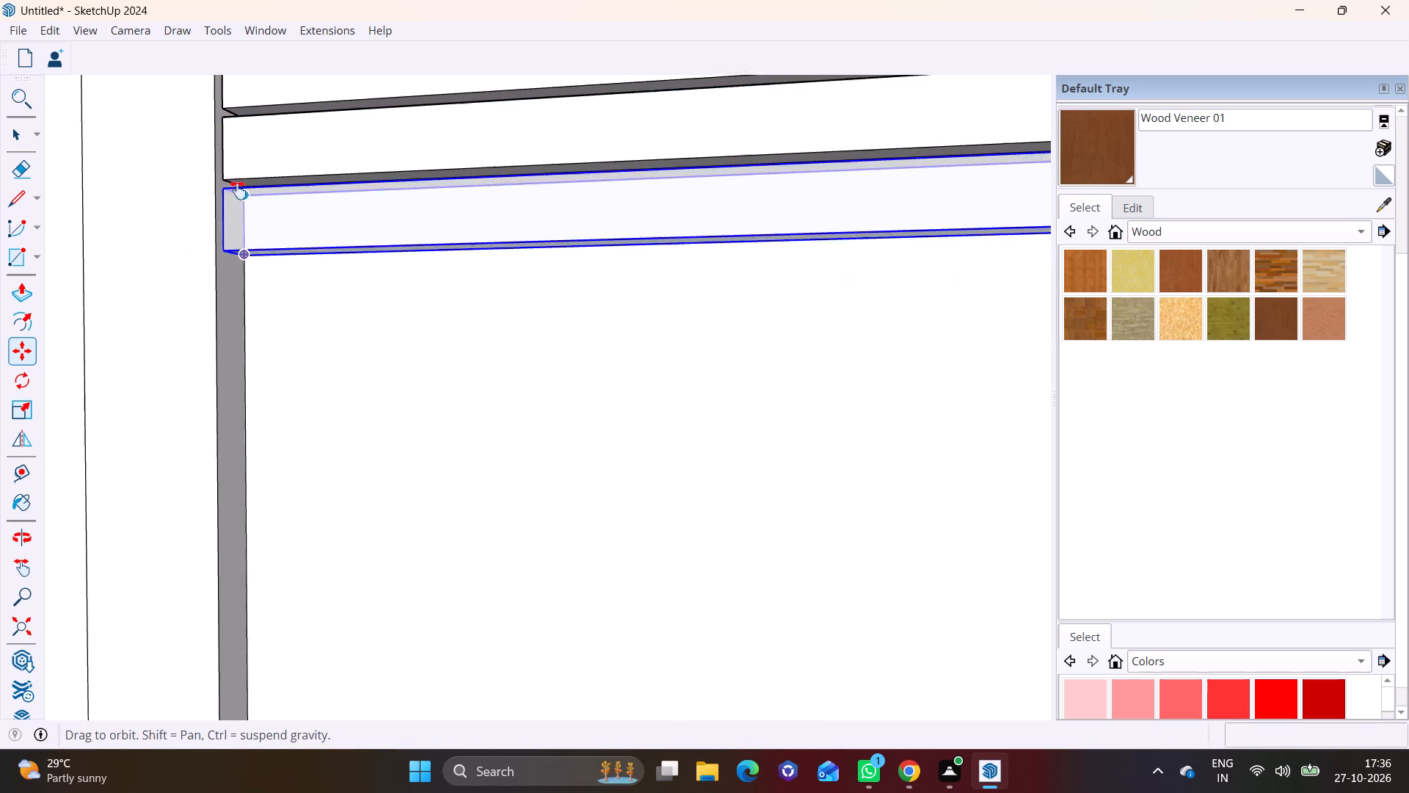
Copy the lowest horizontal strip downward four more times along the post edge, spacing the copies about 2 7/8" apart.
middle_drag(238, 190, 239, 186)
click(227, 180)
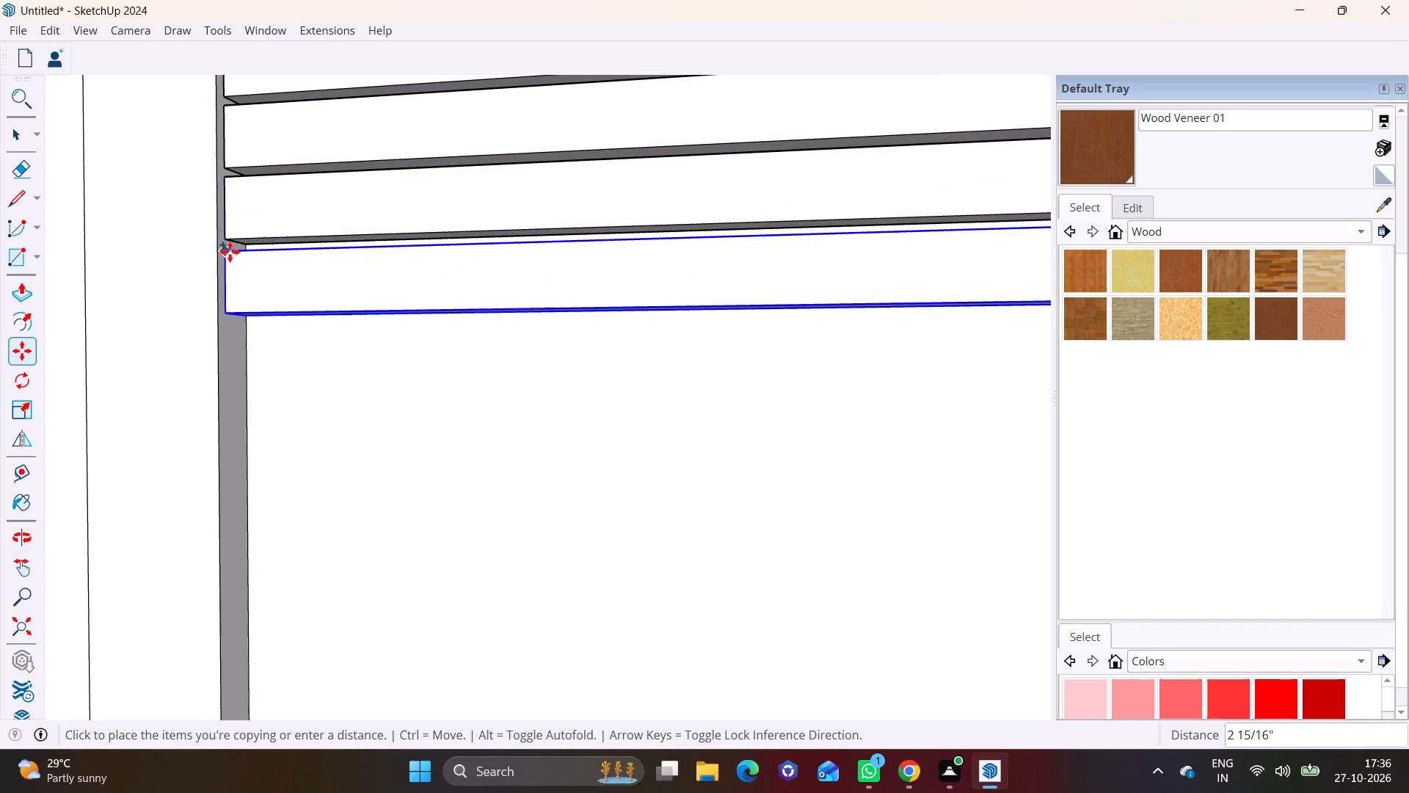
click(230, 248)
click(230, 247)
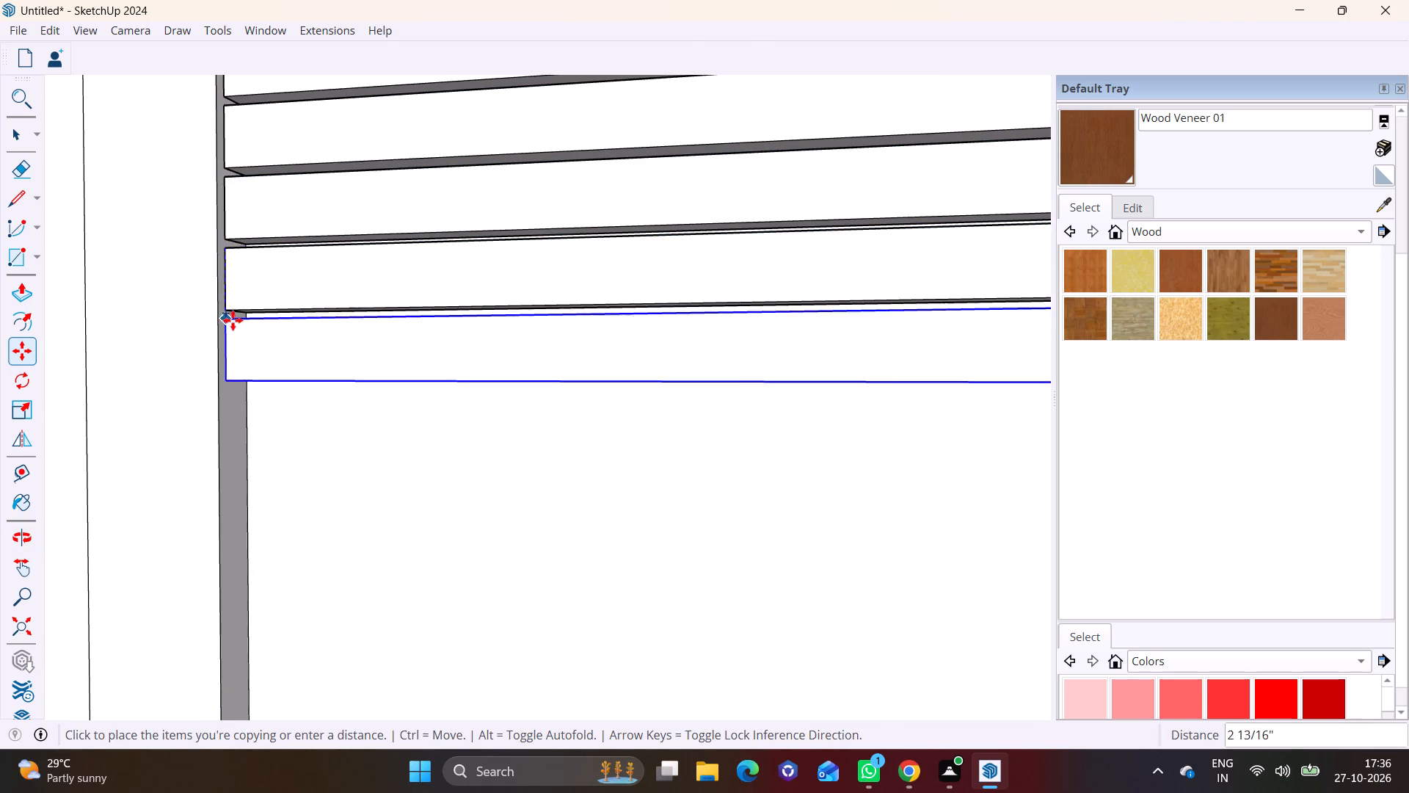
click(233, 322)
shift+middle_drag(244, 325, 261, 168)
click(246, 172)
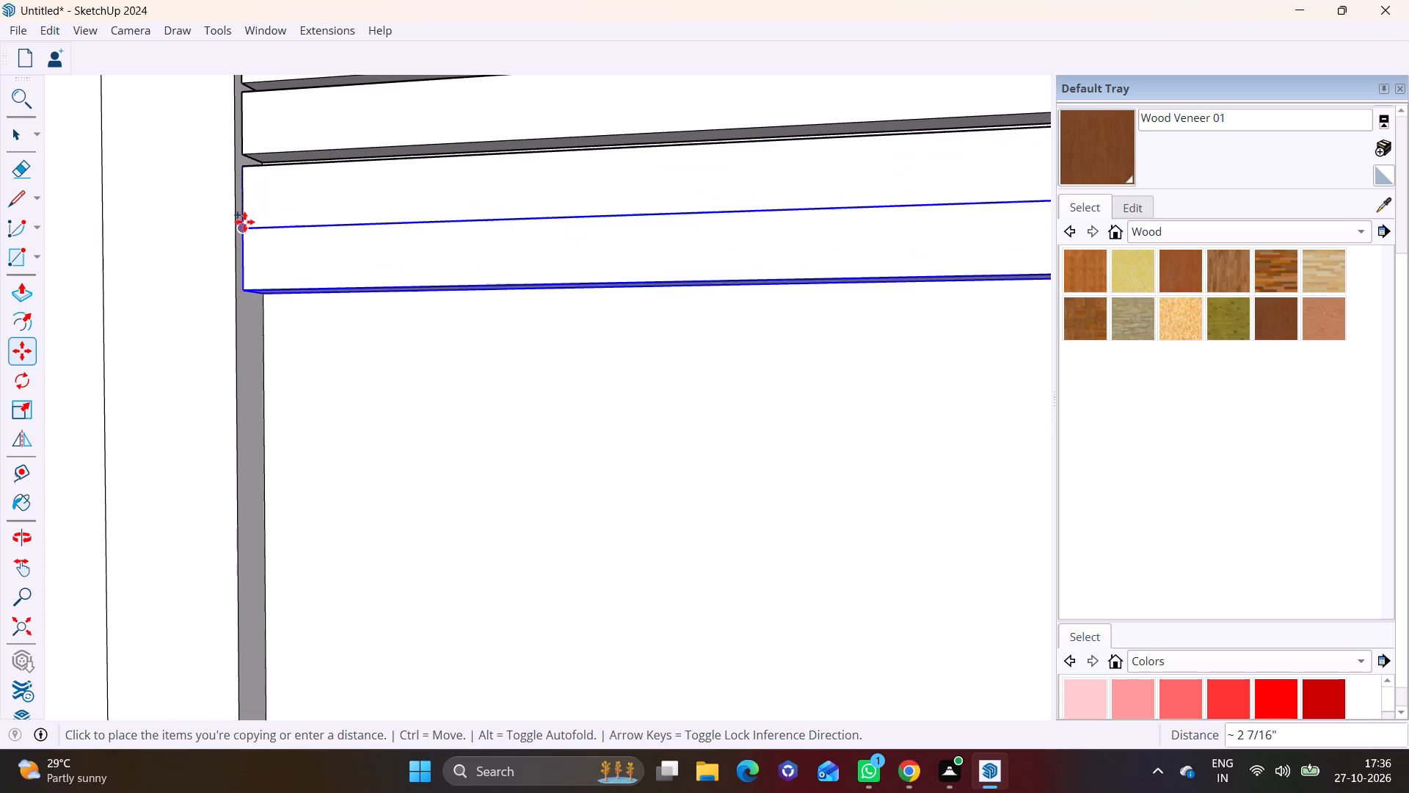
click(243, 241)
click(244, 242)
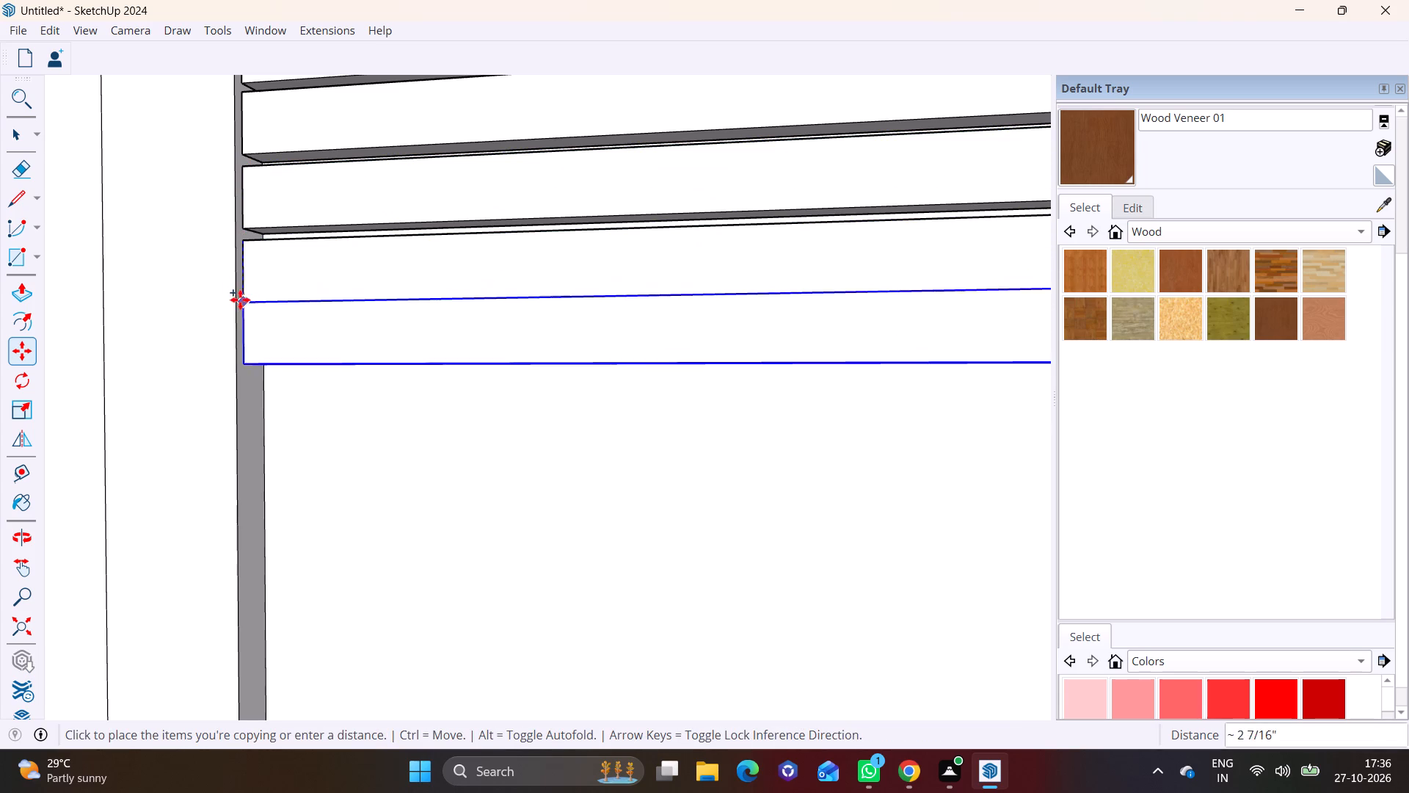
click(244, 314)
Continue the strip row with four more downward copies along the post edge, spaced about 2 15/16" apart.
shift+middle_drag(272, 314, 269, 155)
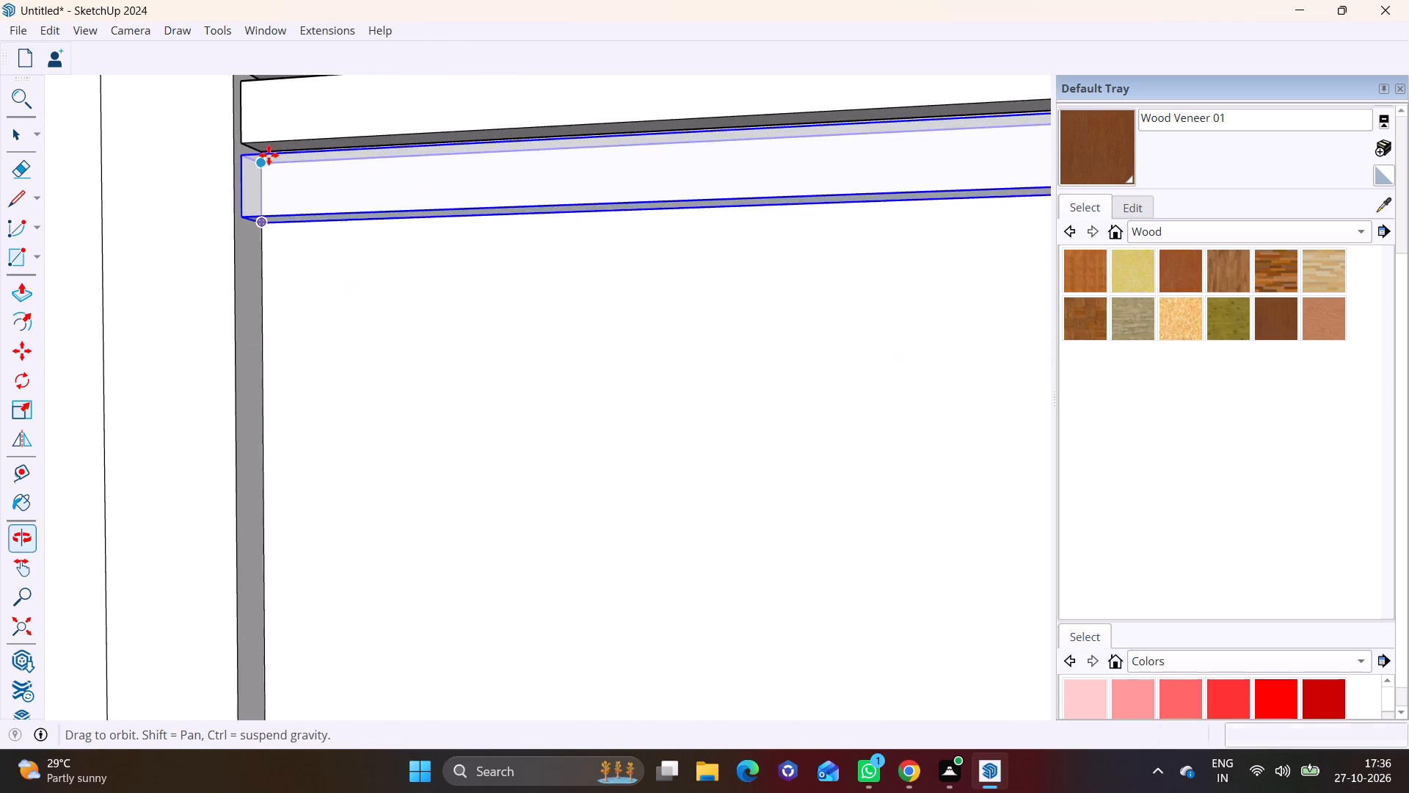
click(248, 162)
click(249, 229)
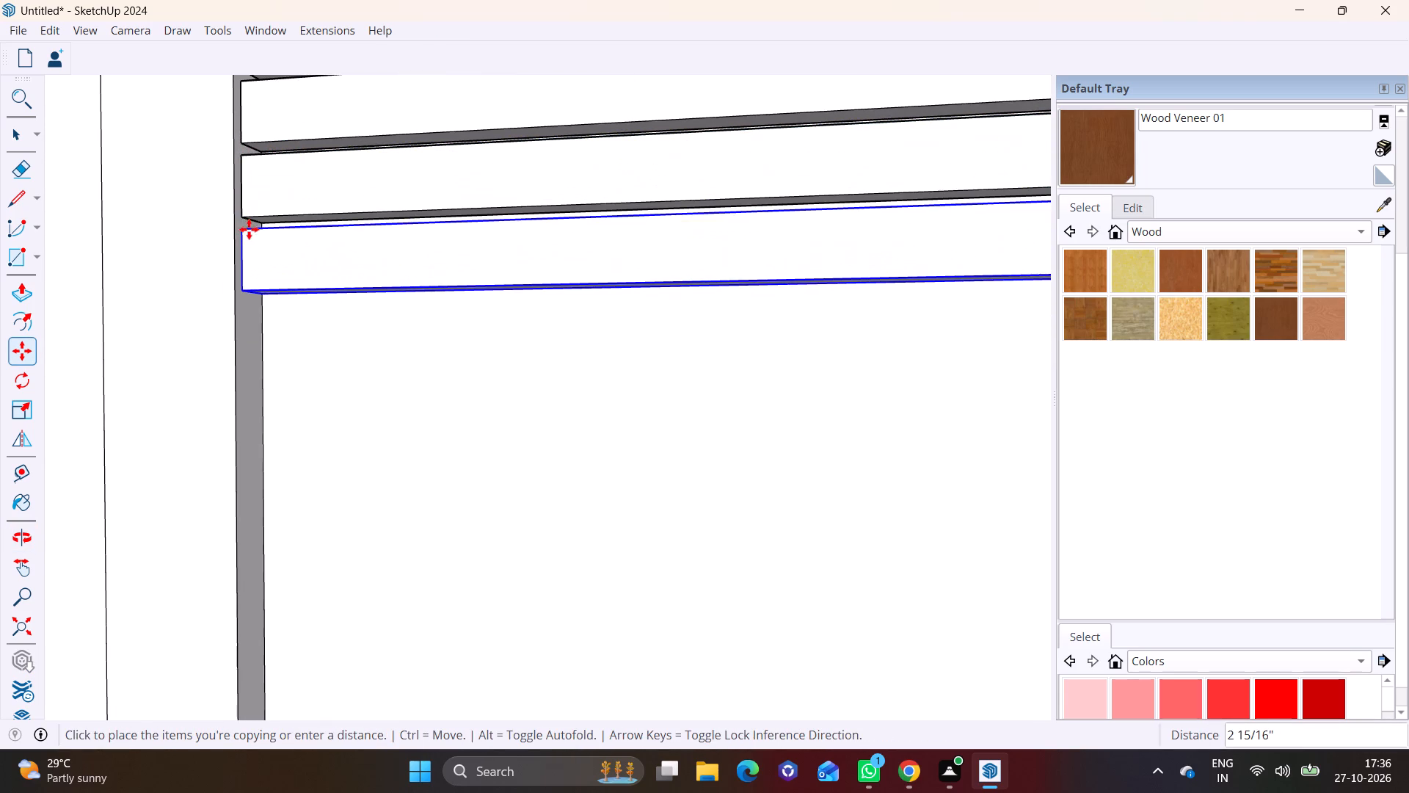
click(245, 230)
click(241, 301)
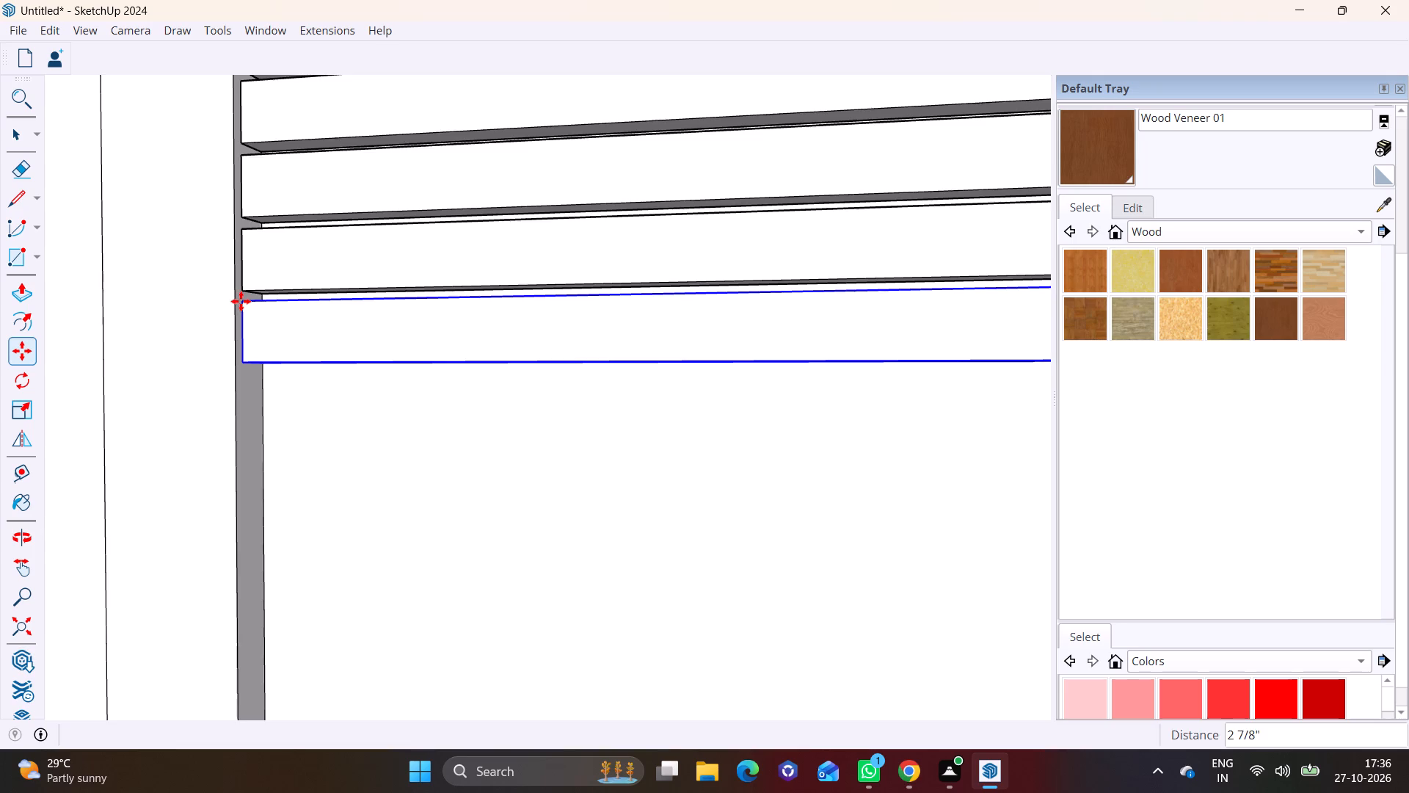
shift+middle_drag(242, 300, 250, 159)
click(247, 164)
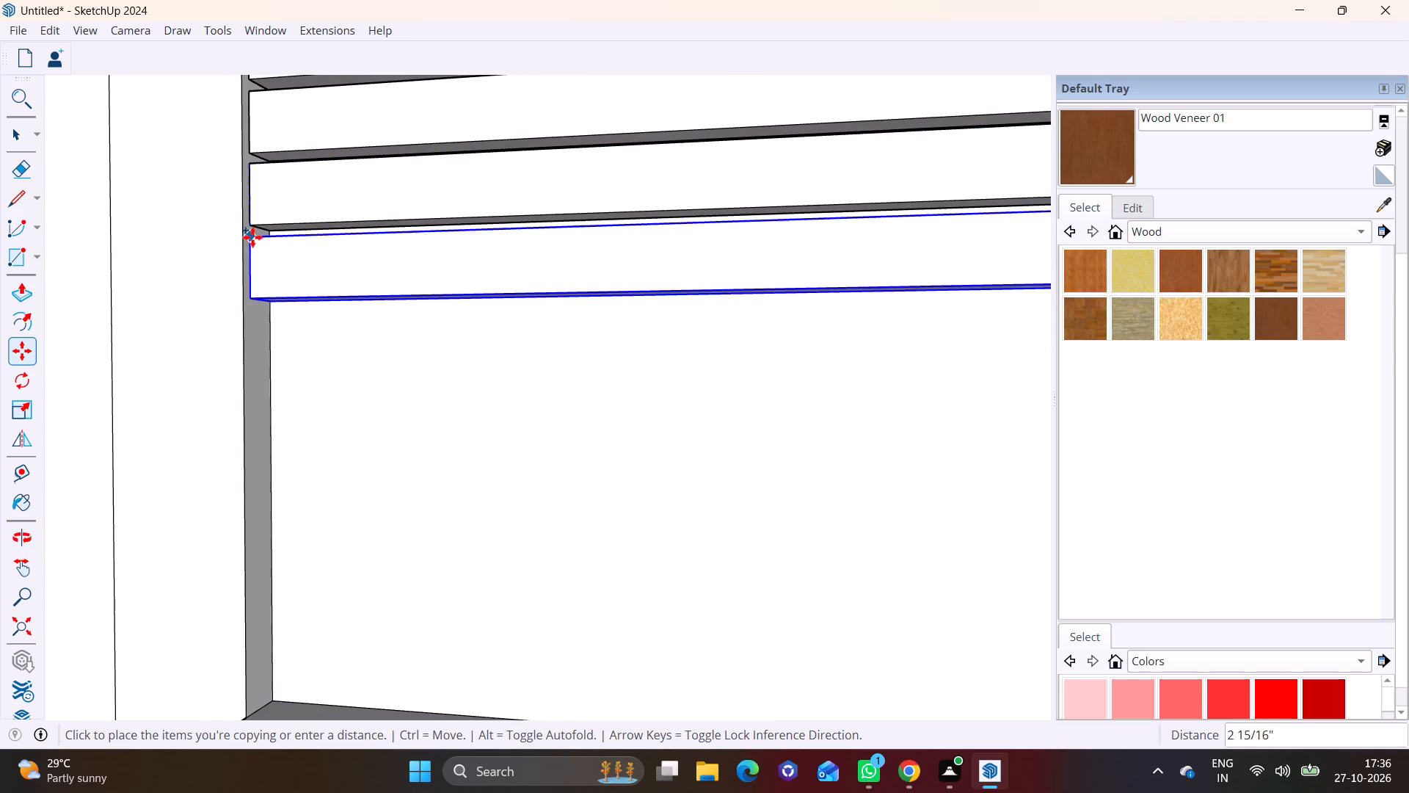
click(252, 239)
shift+middle_drag(283, 238, 305, 98)
click(279, 101)
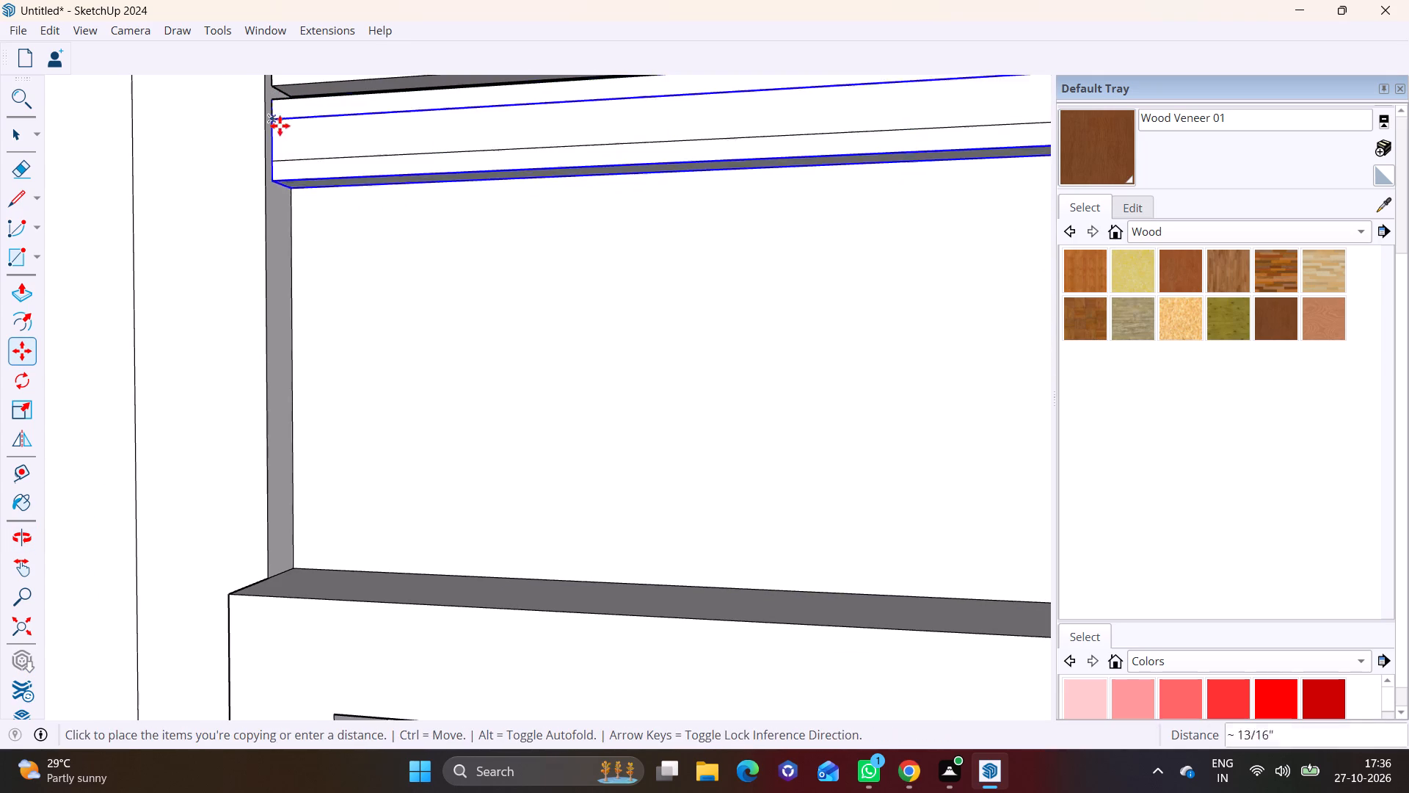
click(278, 173)
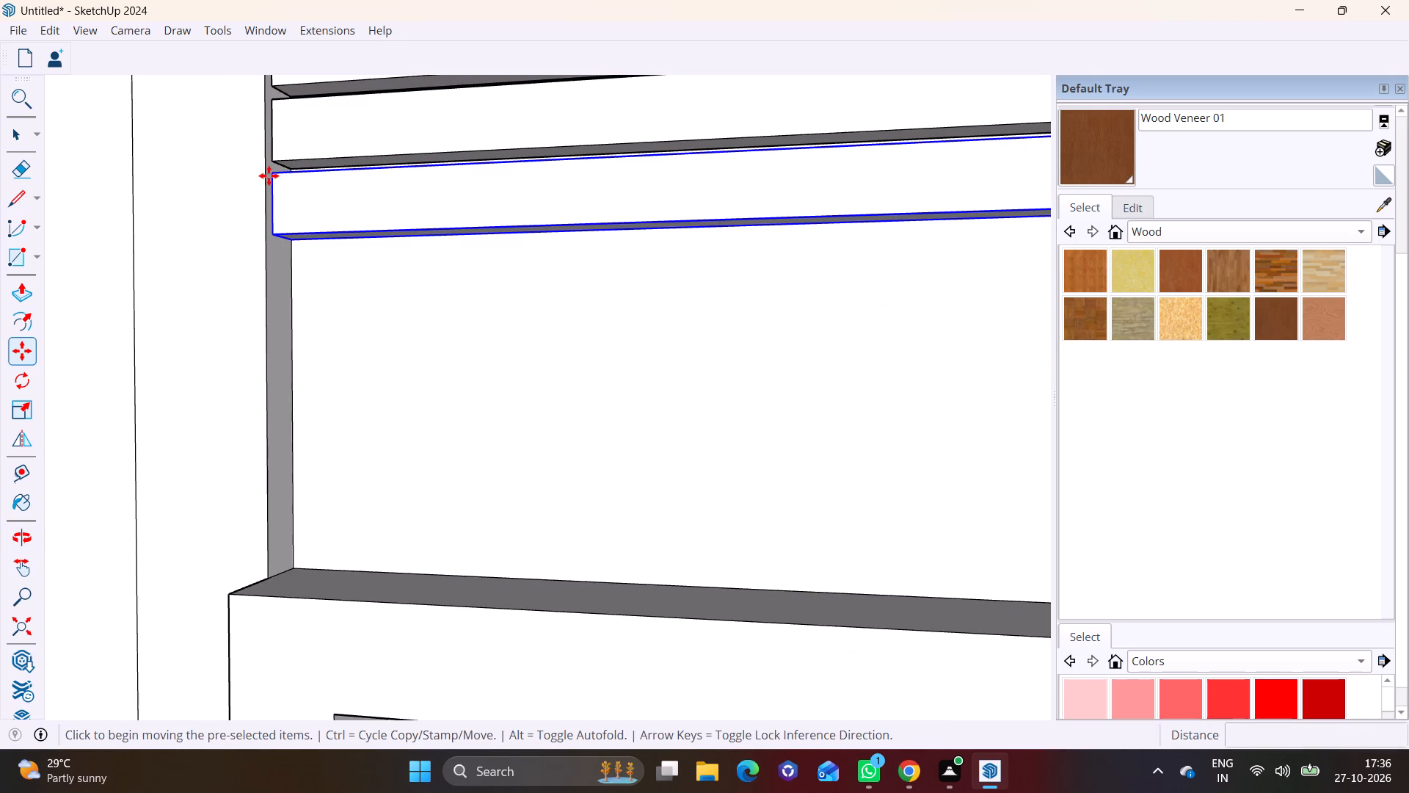
Add five more downward copies of the strip about 2 7/8" to 3 1/8" apart, ending at the tall window frame's top.
click(269, 175)
click(277, 246)
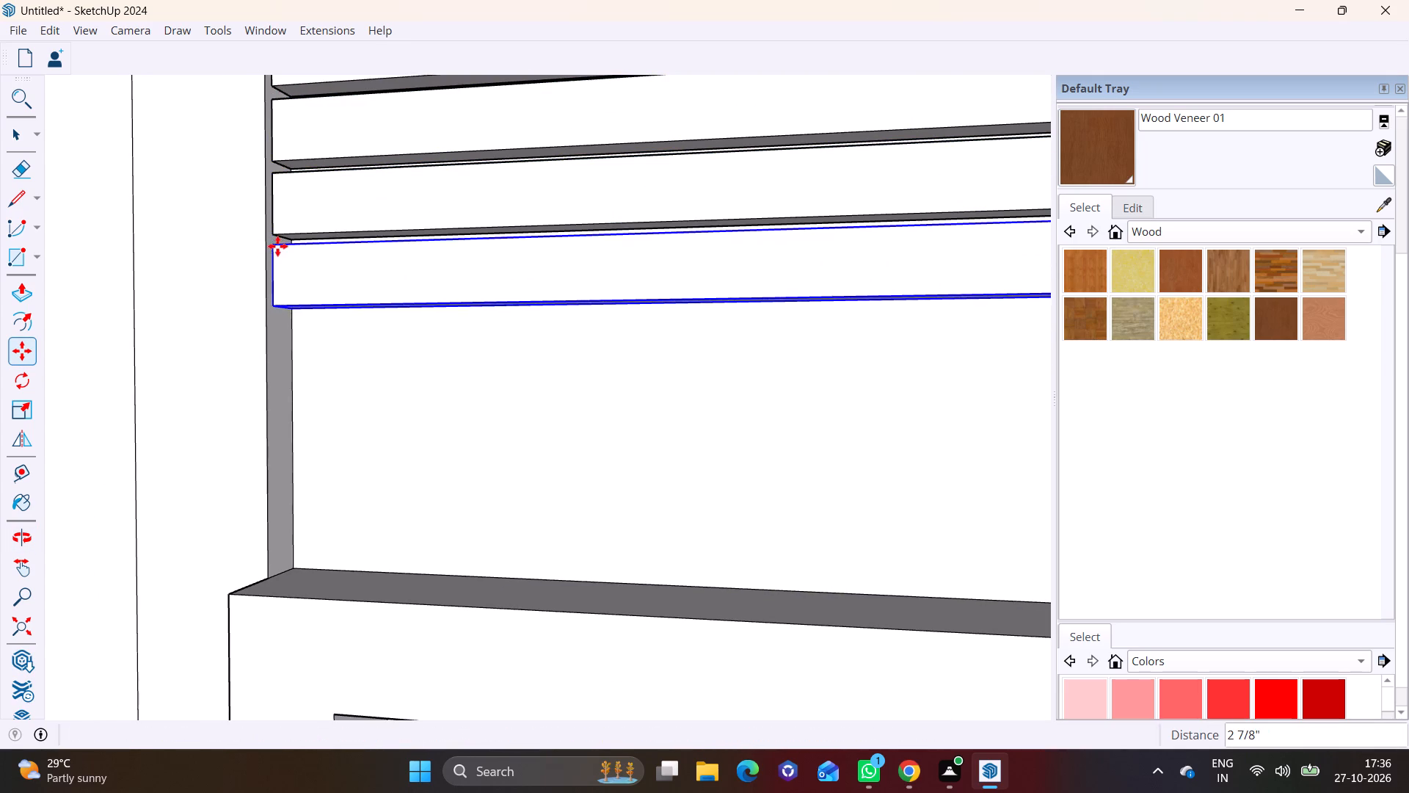
shift+middle_drag(321, 221, 336, 113)
click(294, 142)
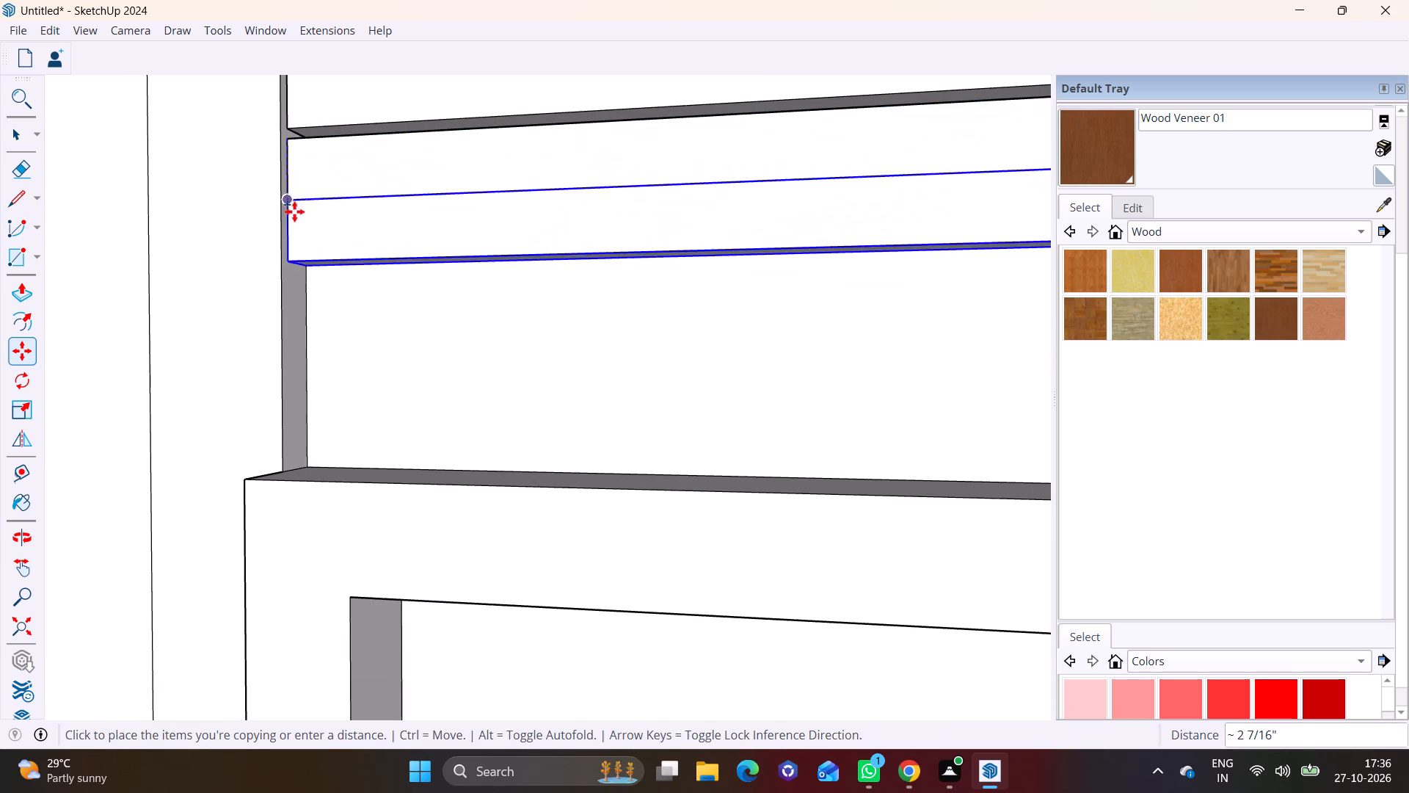
click(294, 212)
shift+middle_drag(307, 212, 295, 136)
click(276, 137)
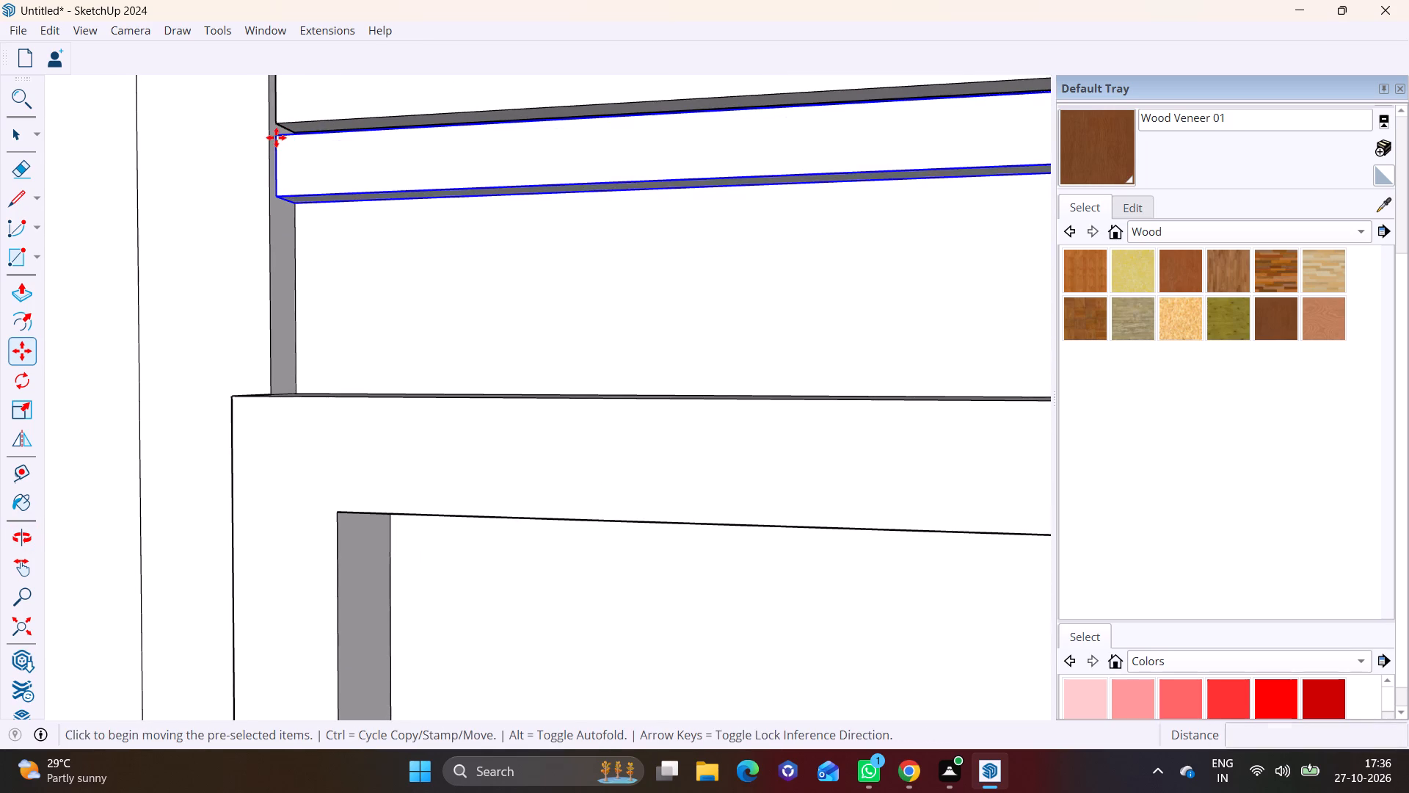
click(282, 206)
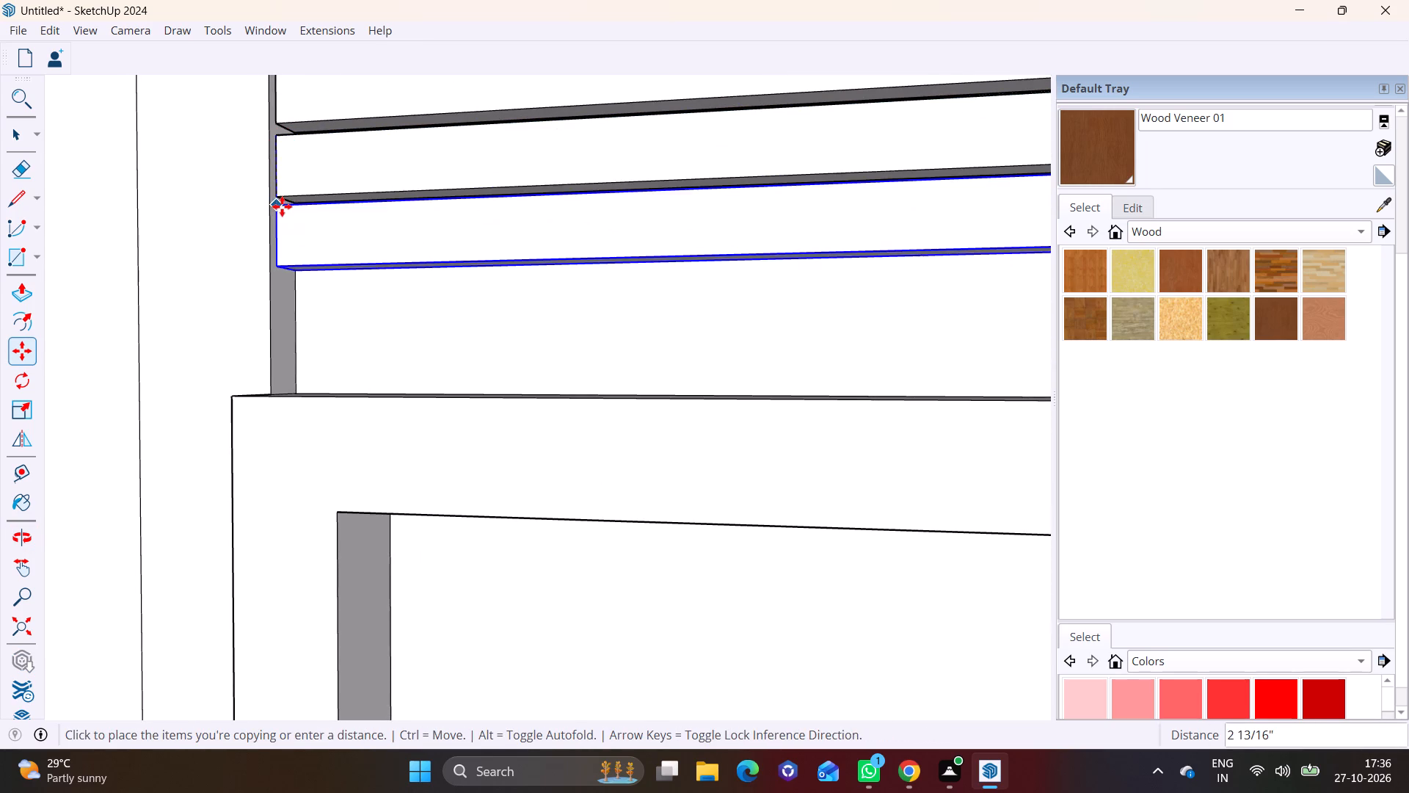
shift+middle_drag(315, 211, 307, 132)
click(271, 127)
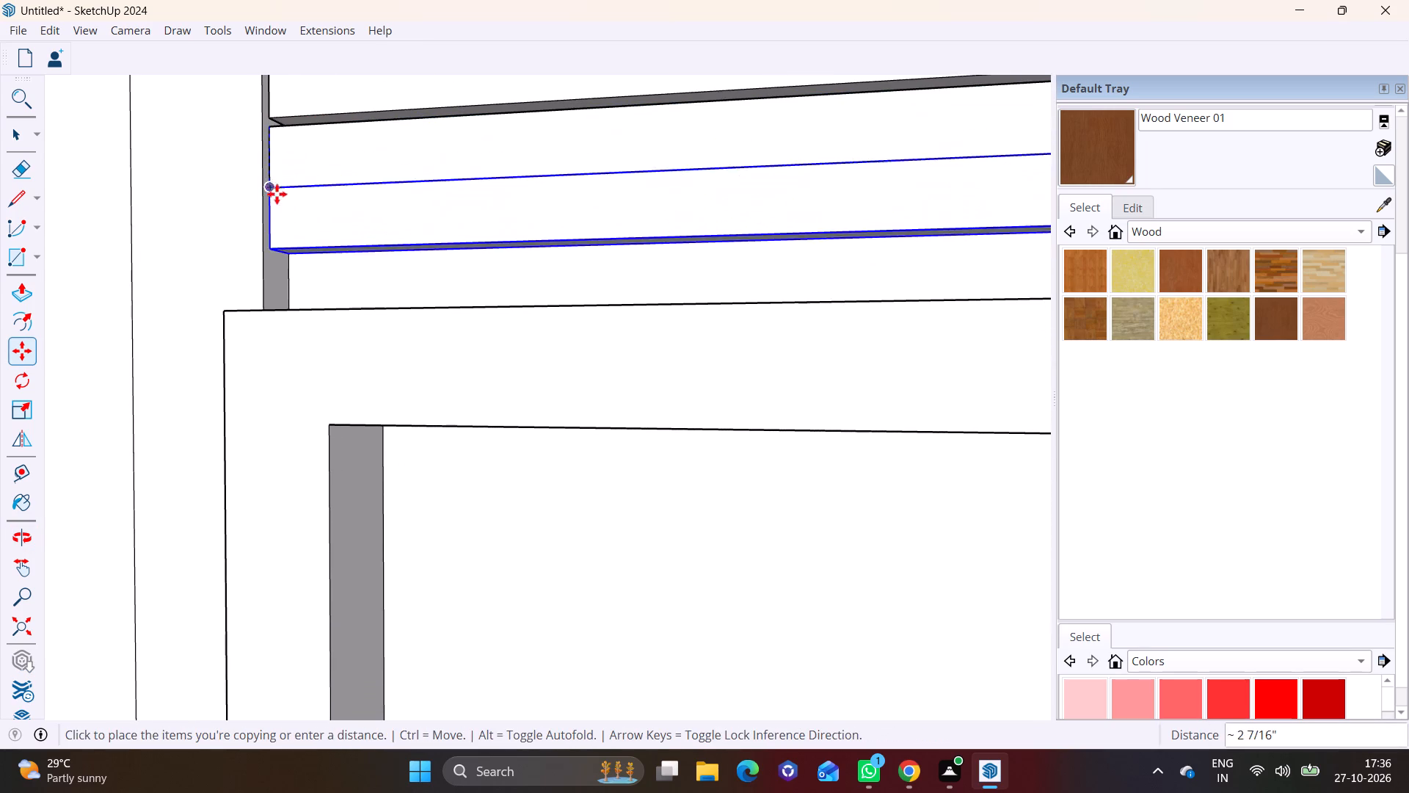
click(277, 198)
shift+middle_drag(328, 195, 335, 101)
click(284, 105)
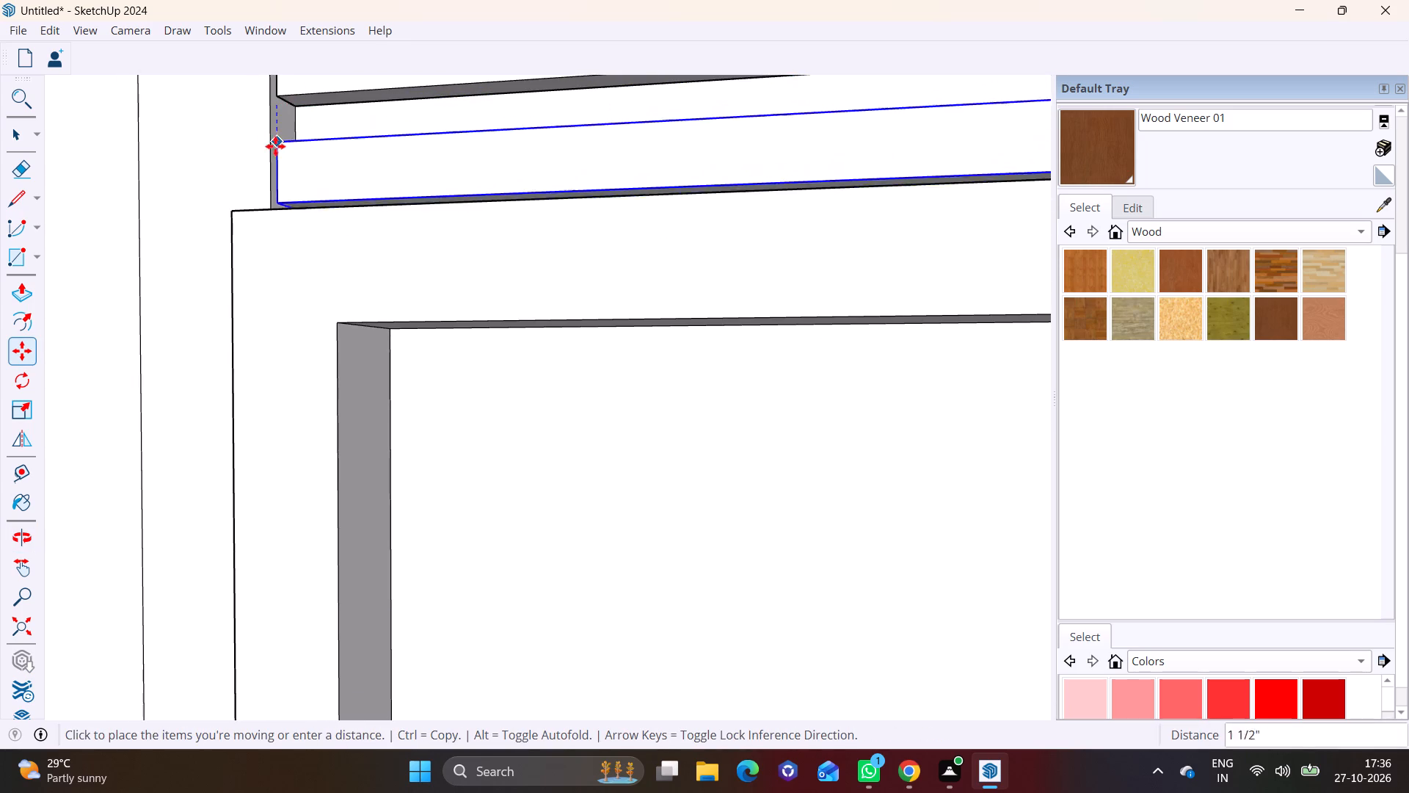
click(283, 182)
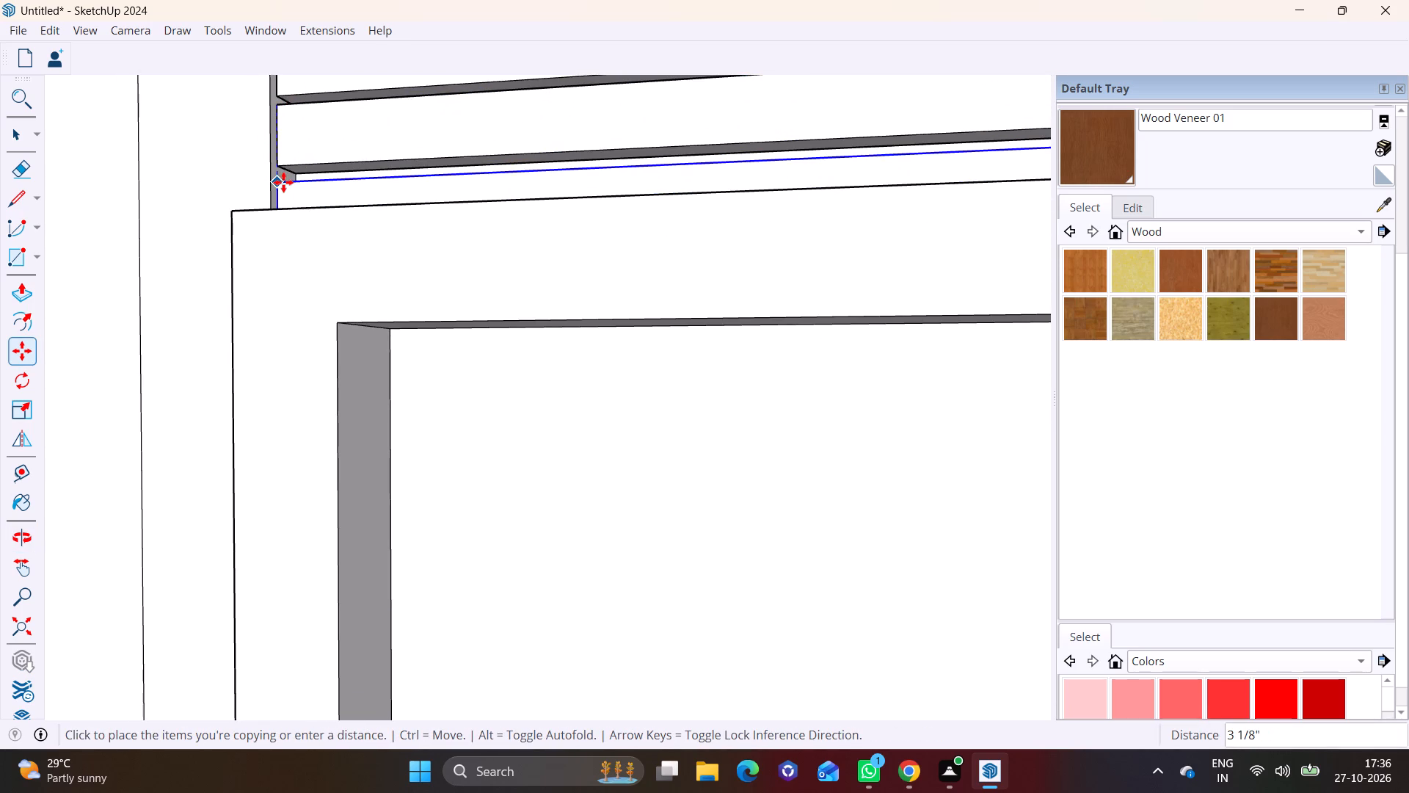
Move the lowest strip out of the row, down and sideways so it crosses the tall window frame and extends past the post.
scroll(341, 147, down, 20)
shift+middle_drag(716, 289, 445, 308)
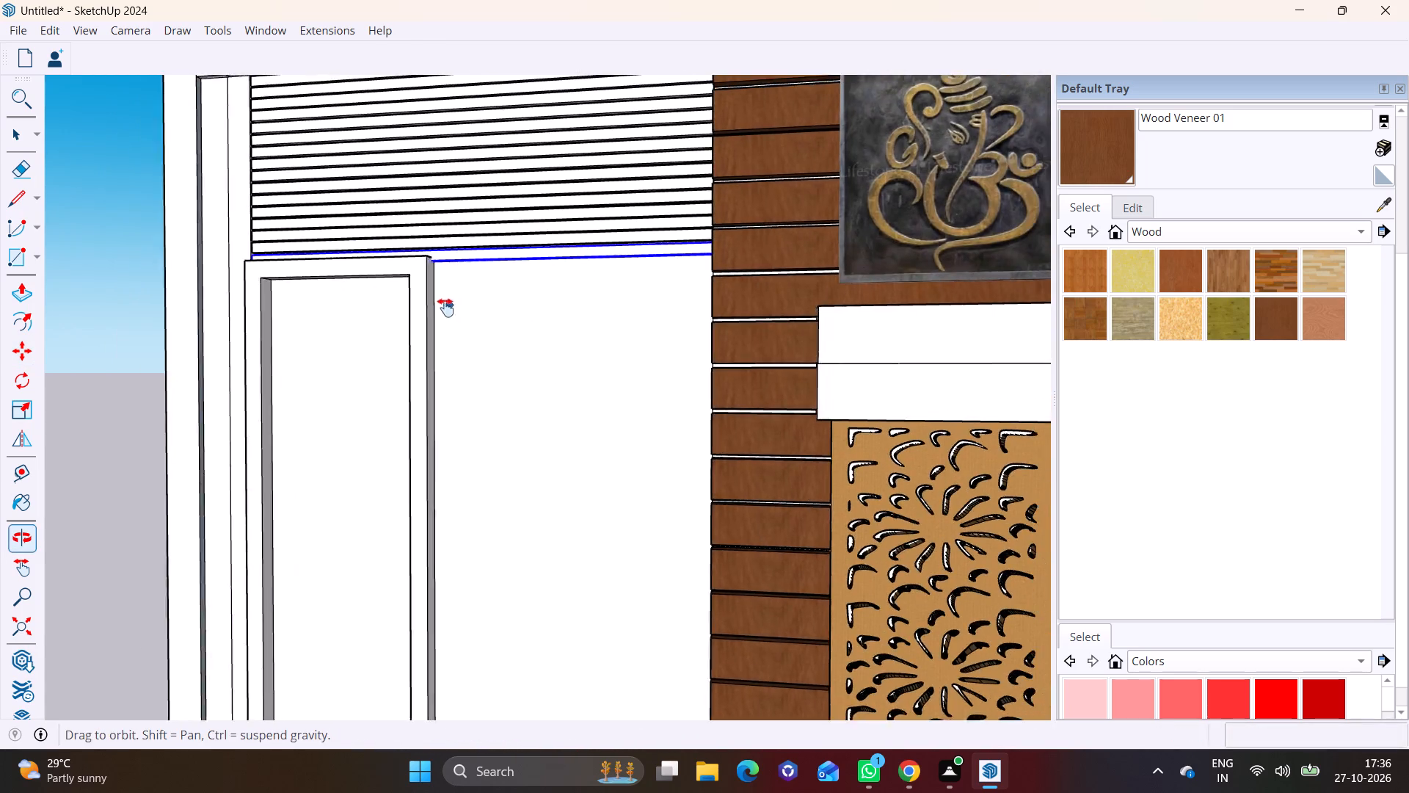
shift+middle_drag(445, 308, 413, 321)
scroll(484, 314, up, 5)
middle_drag(483, 303, 616, 311)
scroll(445, 336, down, 5)
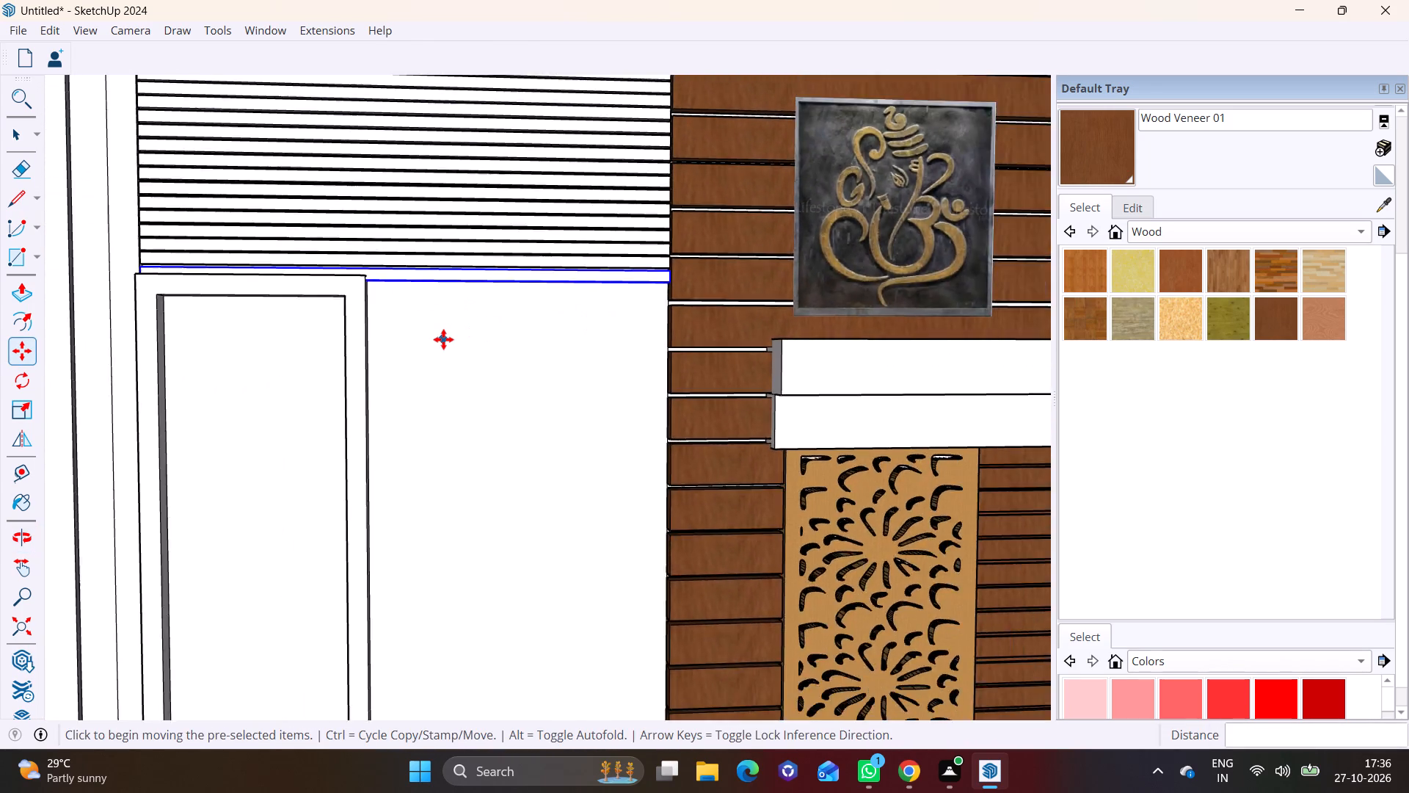
scroll(443, 339, down, 4)
shift+middle_drag(443, 339, 513, 268)
shift+scroll(513, 268, down, 1)
middle_drag(505, 257, 465, 244)
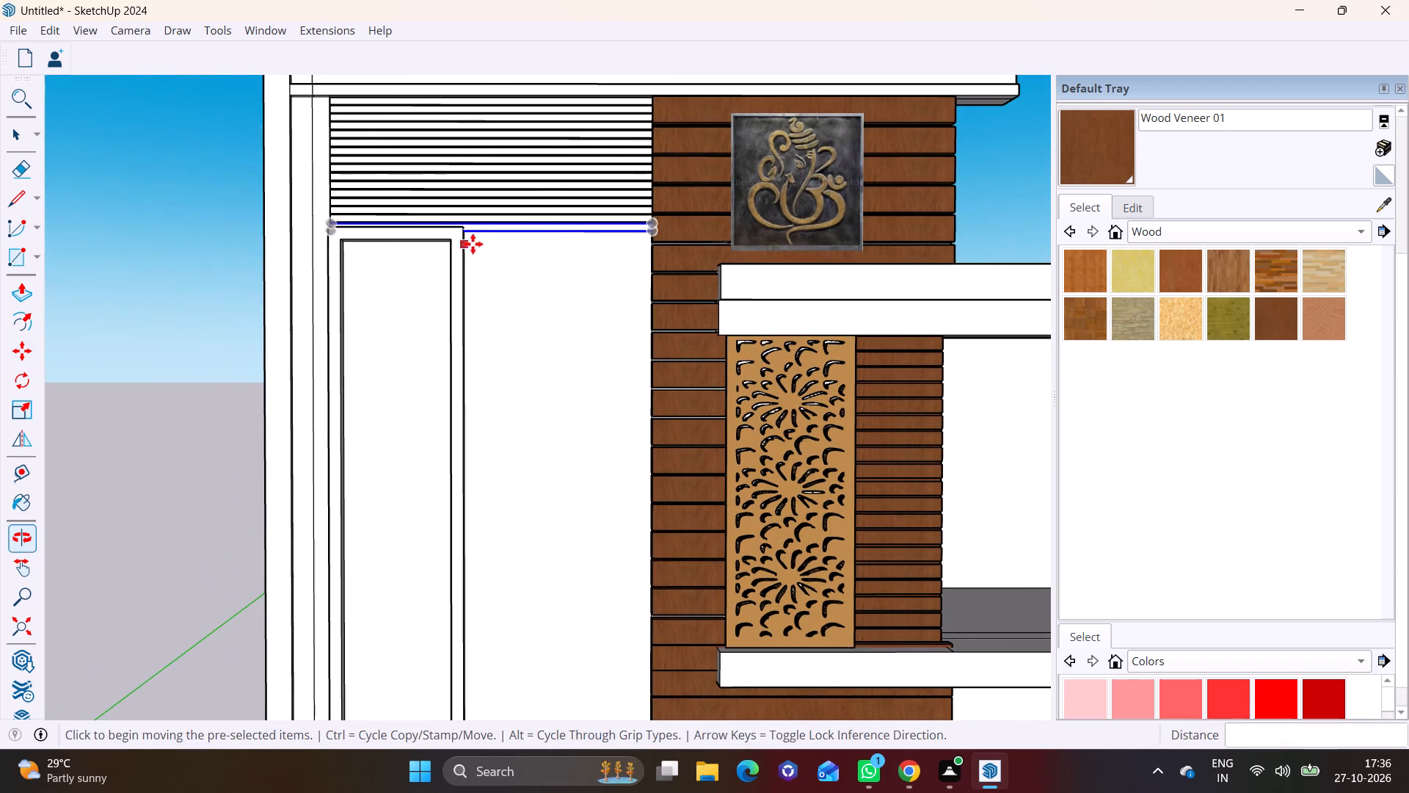
key(space)
click(506, 231)
key(m)
click(564, 236)
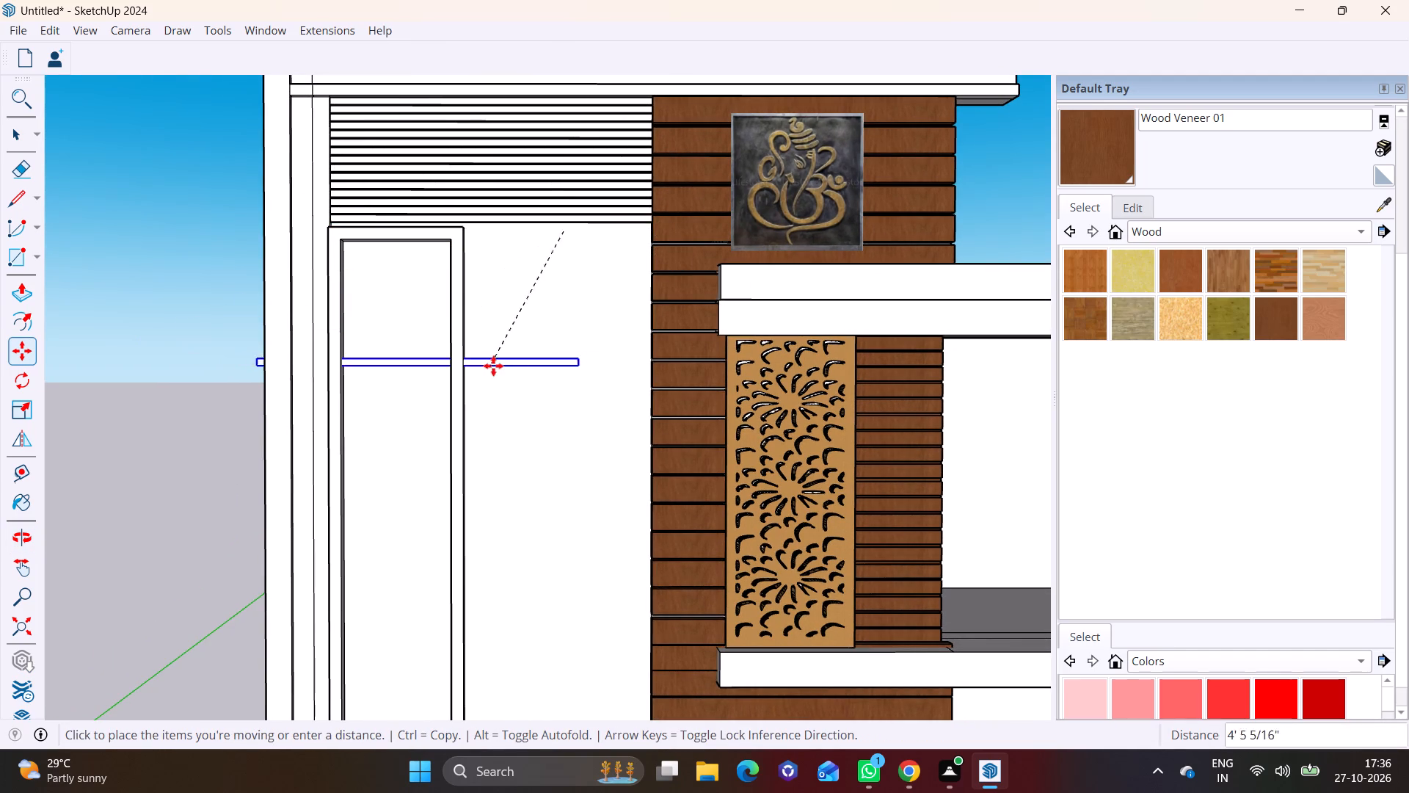
click(386, 405)
Open the moved strip's group and Push/Pull its outer end face inward about 1' 1 1/8".
middle_drag(443, 415, 758, 395)
scroll(208, 402, up, 8)
shift+middle_drag(209, 391, 363, 387)
scroll(333, 404, up, 2)
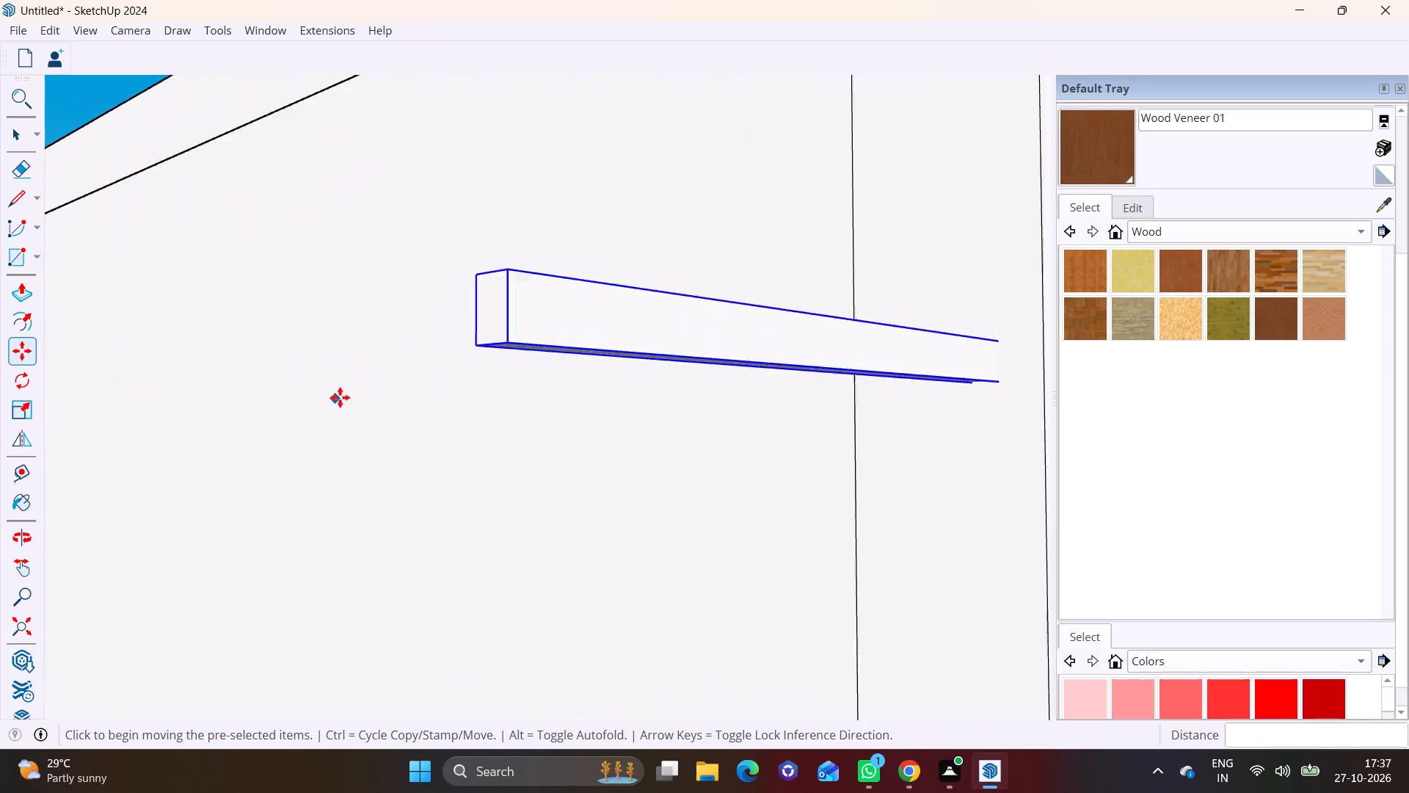
scroll(340, 397, up, 2)
key(space)
click(558, 297)
middle_drag(577, 288, 492, 373)
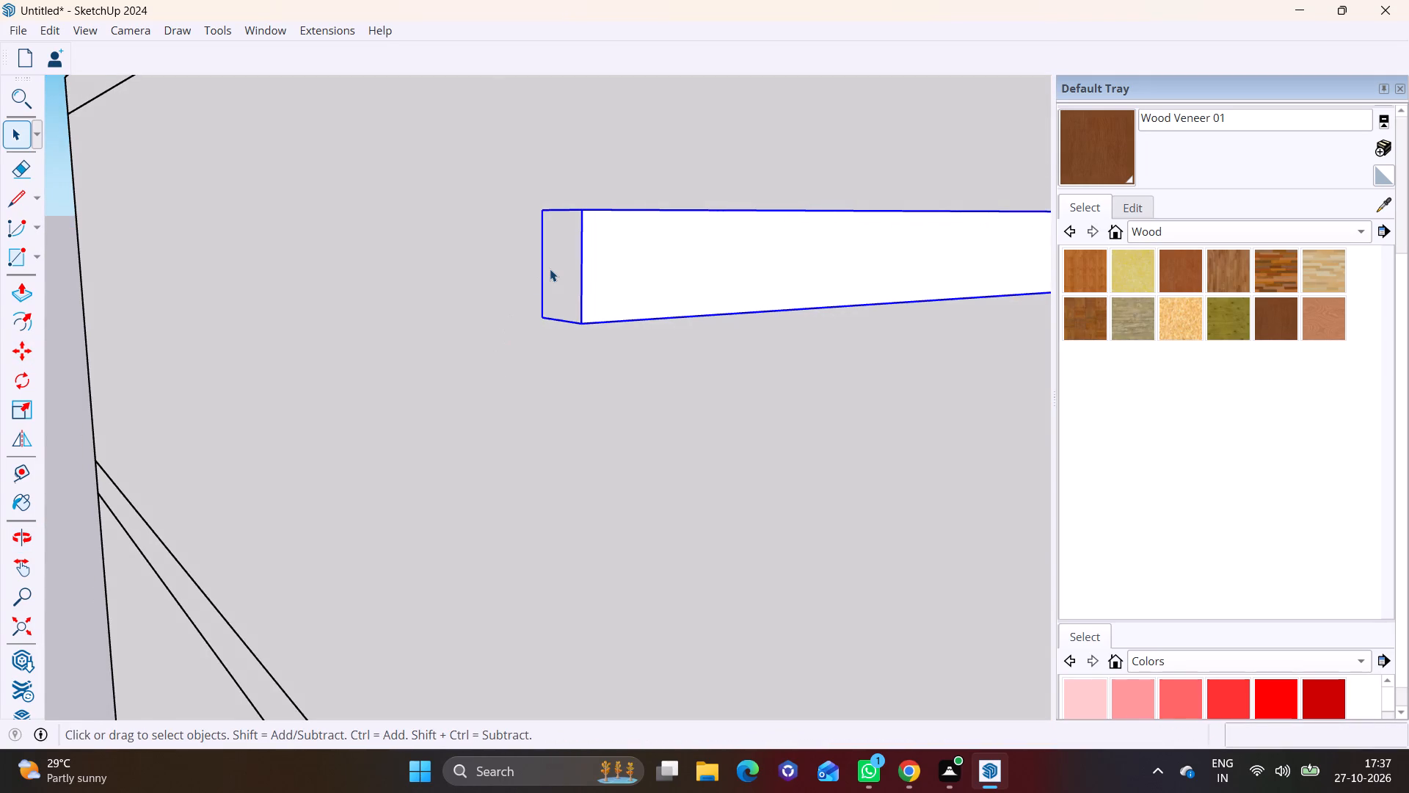
double_click(550, 269)
triple_click(562, 268)
double_click(566, 267)
click(571, 280)
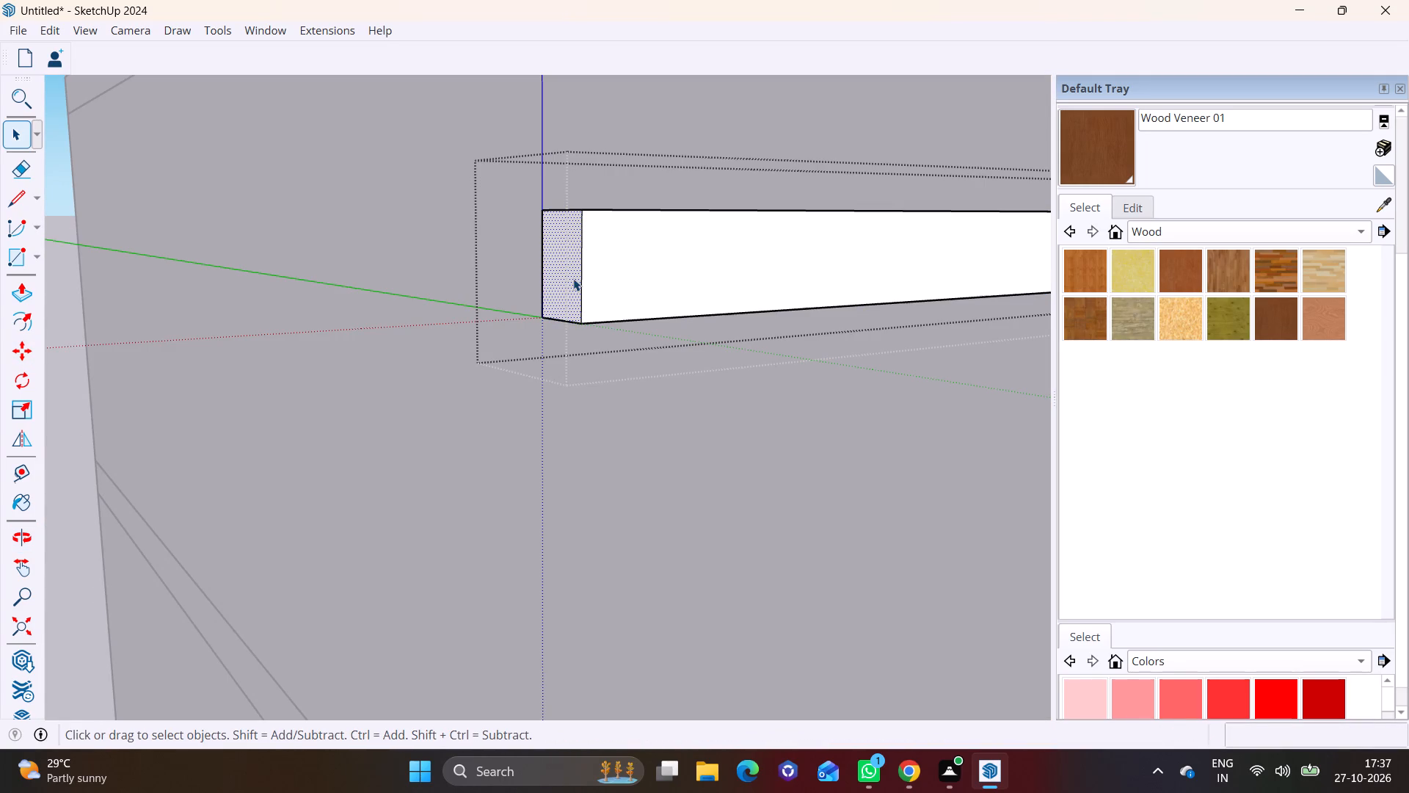
click(30, 295)
drag(550, 273, 558, 271)
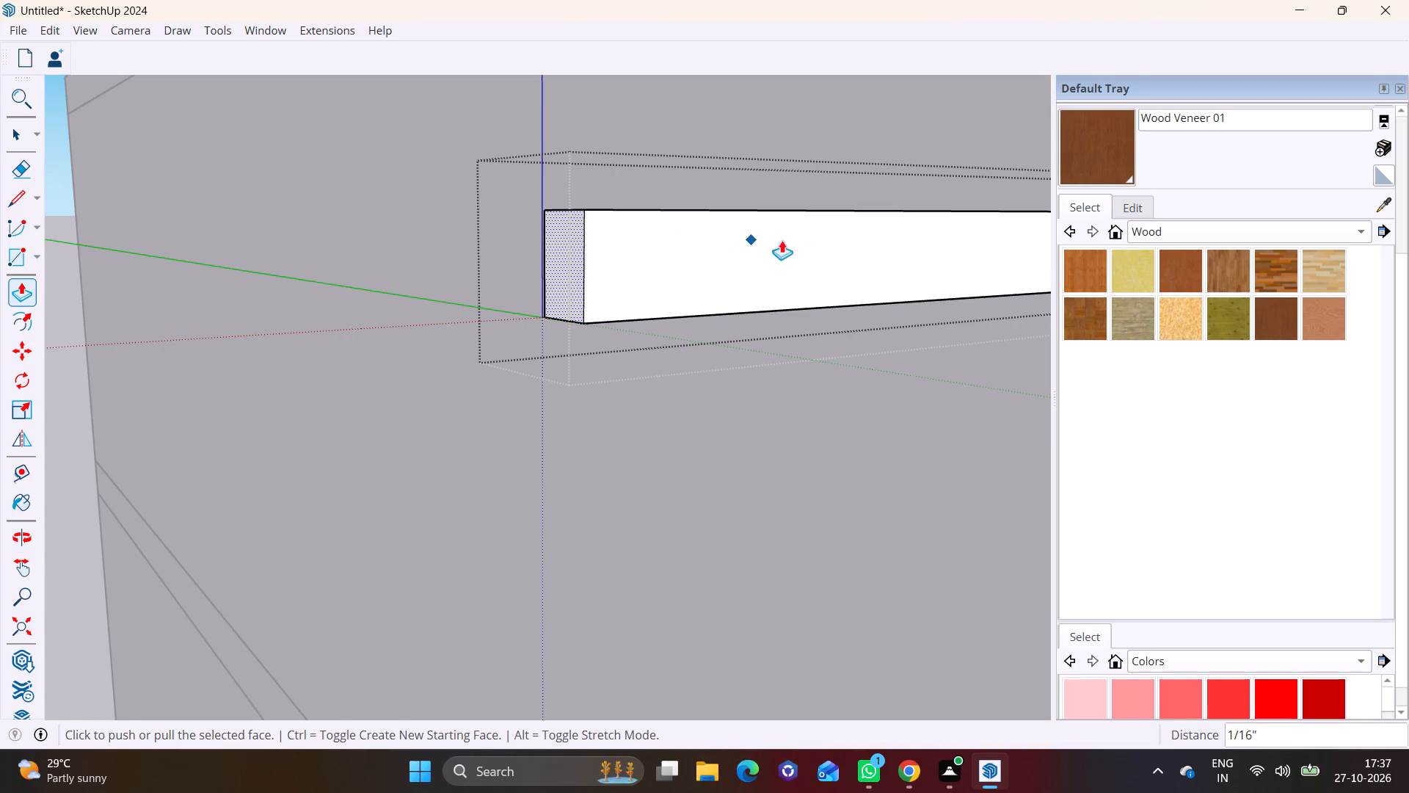
drag(556, 276, 935, 217)
scroll(921, 255, down, 3)
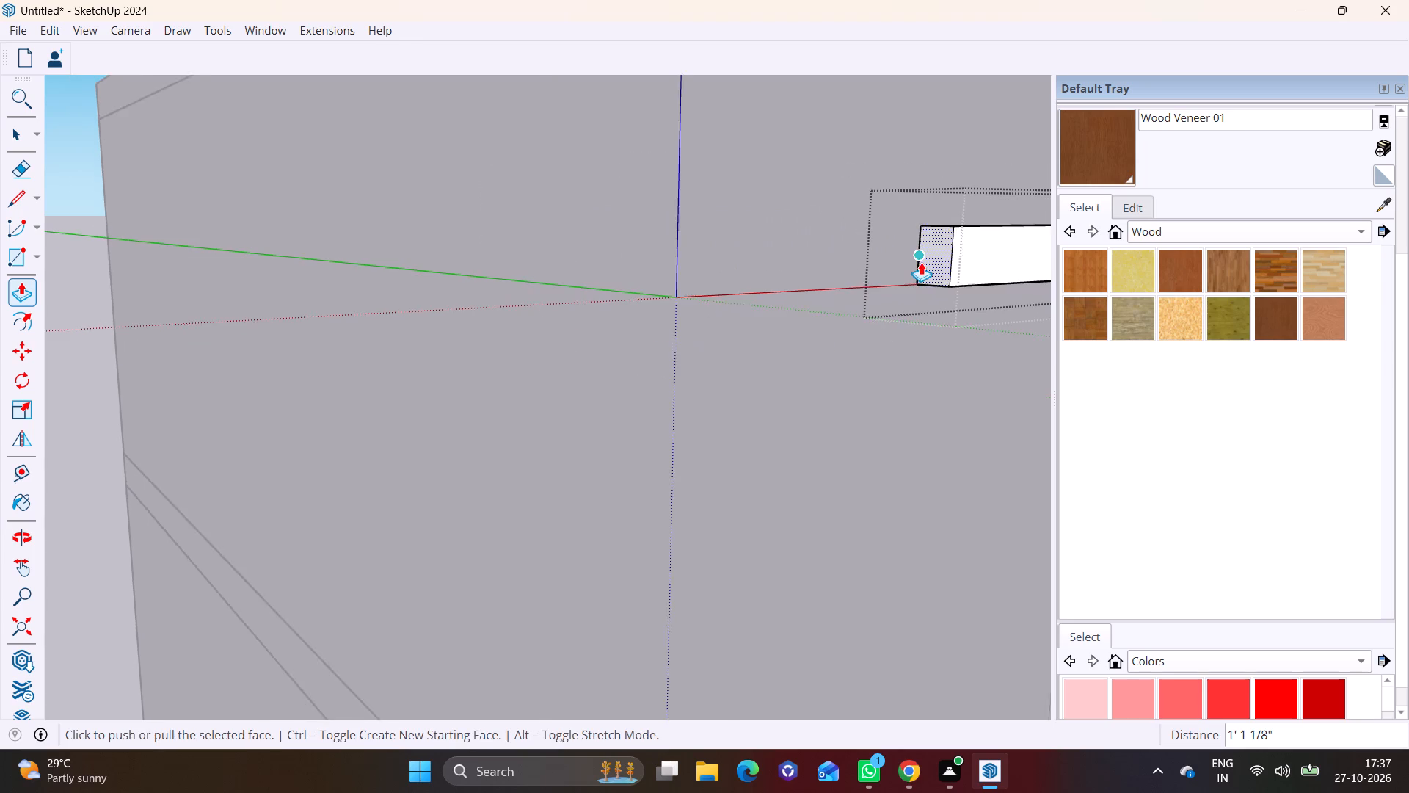
Push/Pull the strip's outer end face further inward until the strip starts inside the window frame's opening.
scroll(921, 262, down, 4)
shift+middle_drag(835, 279, 302, 379)
scroll(305, 383, down, 2)
middle_drag(354, 385, 173, 322)
scroll(173, 322, down, 10)
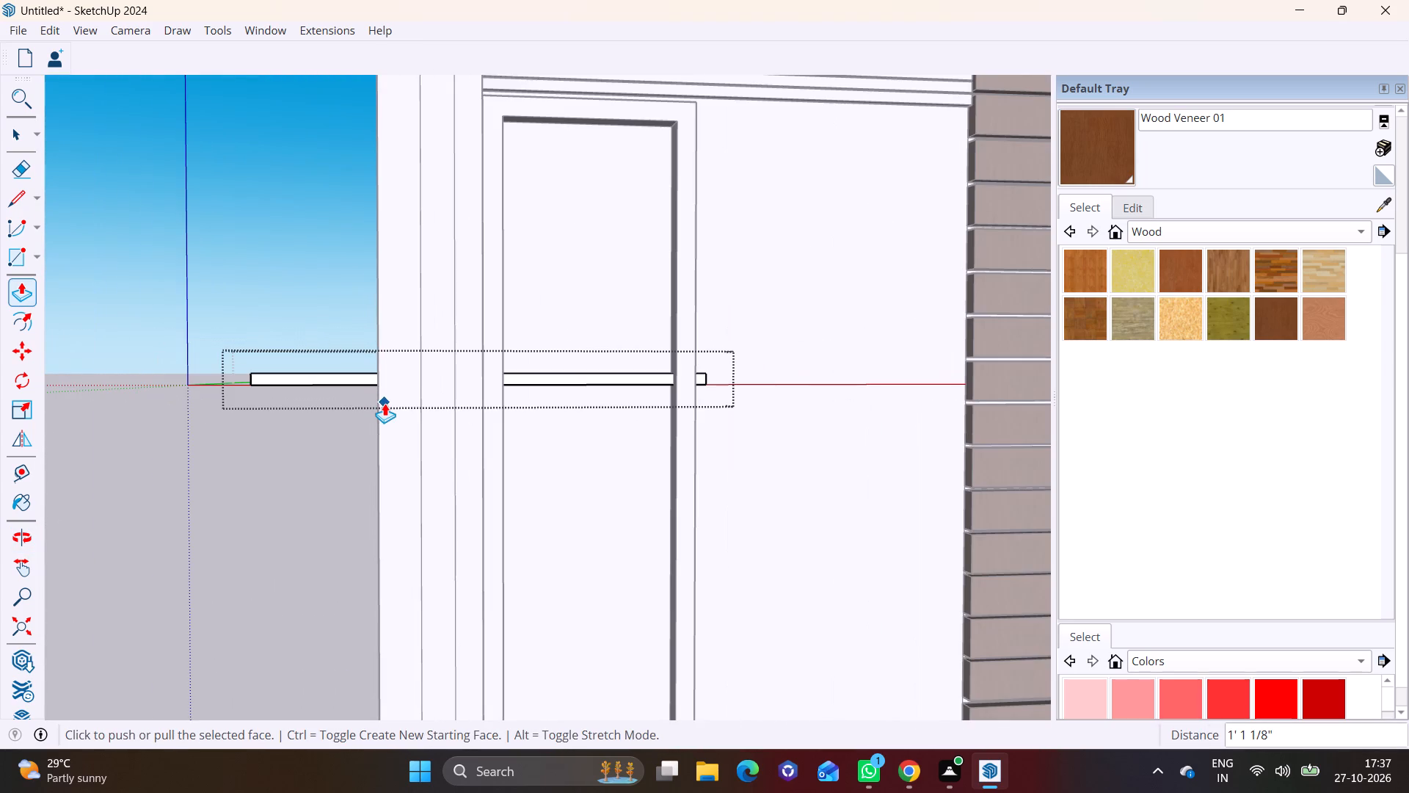
shift+middle_drag(385, 445, 385, 513)
shift+scroll(385, 513, down, 1)
middle_drag(263, 444, 484, 477)
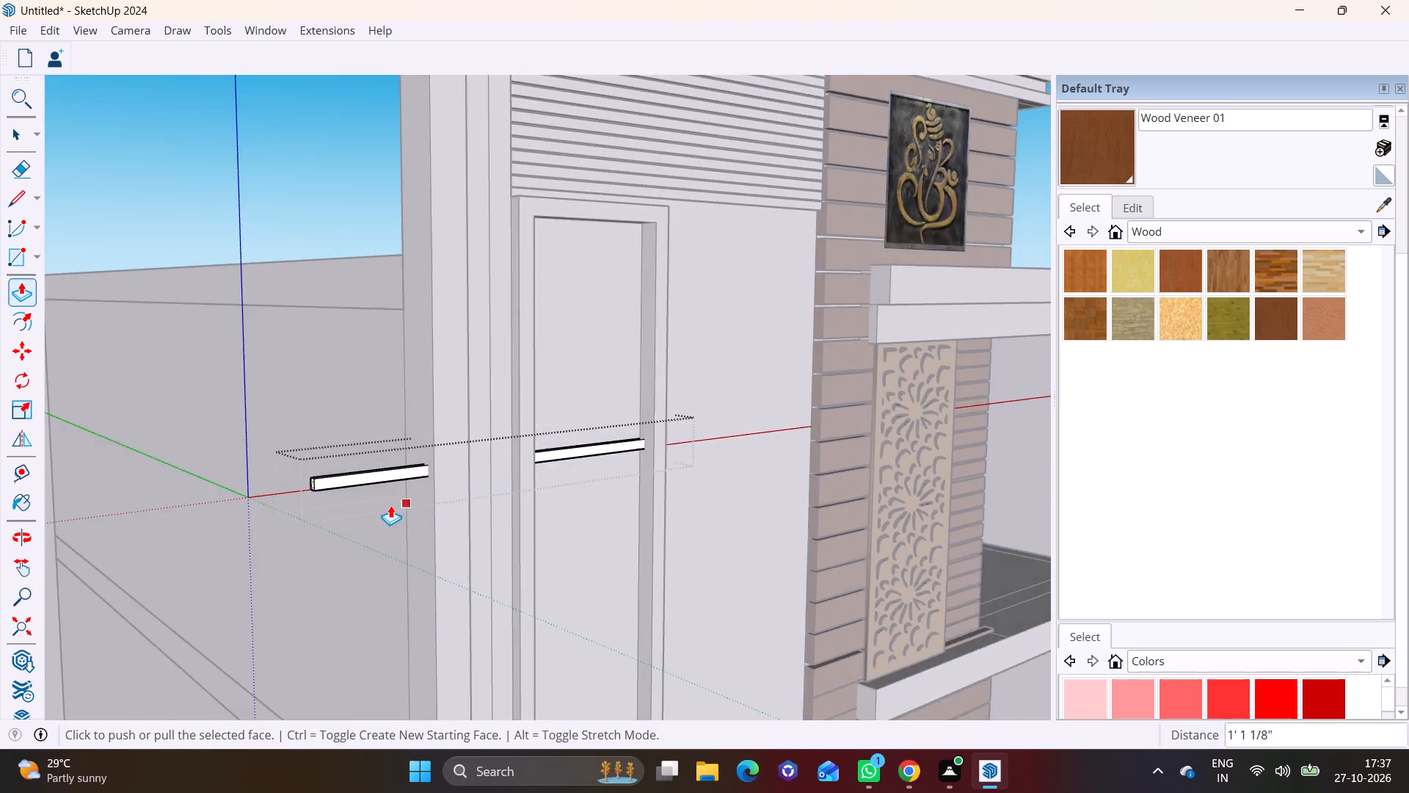
scroll(390, 505, up, 6)
click(243, 473)
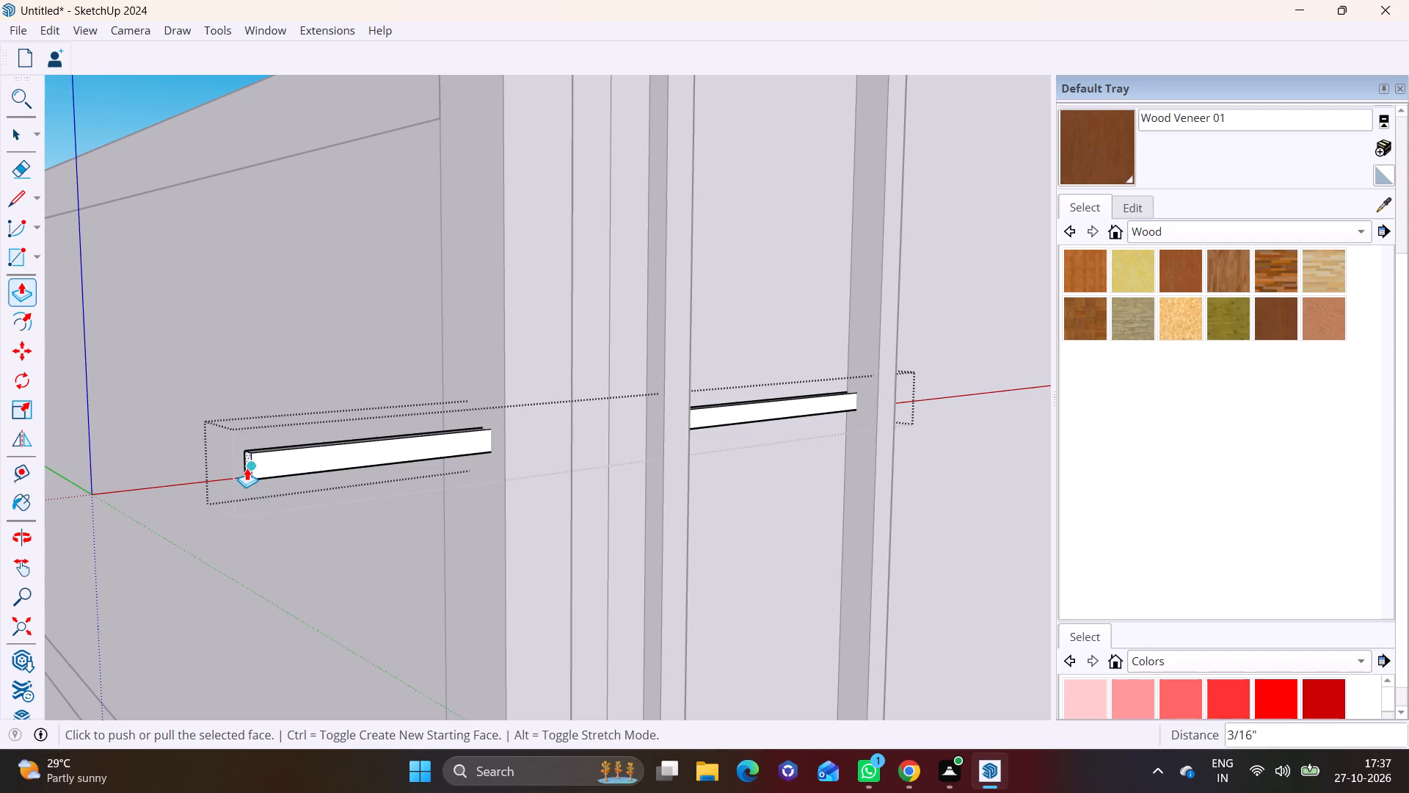
drag(247, 468, 740, 432)
Select all faces of the shortened strip and move it about 5' 5 7/8" up and out, beside the tall window frame's top.
middle_drag(742, 432, 691, 419)
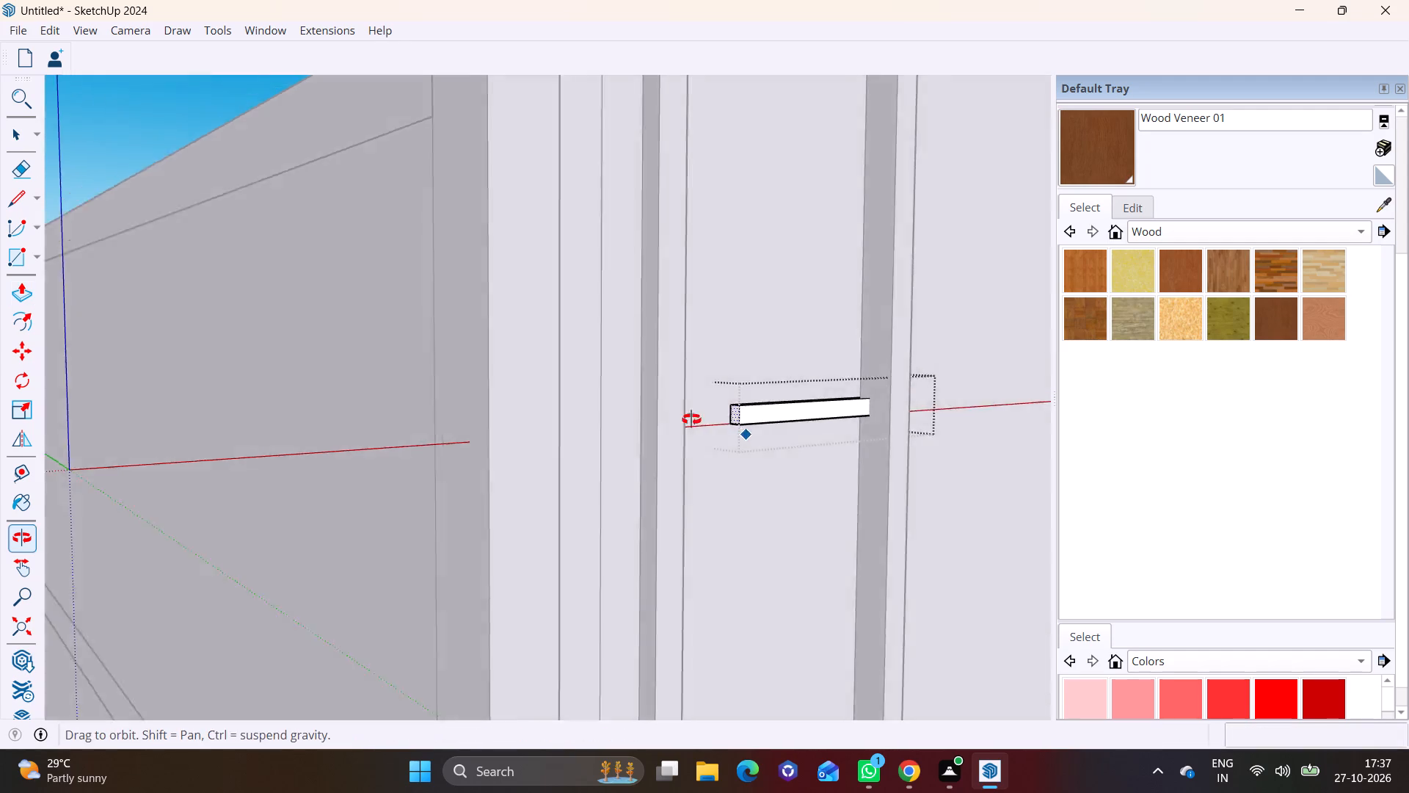
middle_drag(691, 419, 649, 430)
scroll(750, 426, up, 3)
shift+middle_drag(773, 442, 517, 517)
scroll(538, 507, up, 2)
key(space)
click(567, 478)
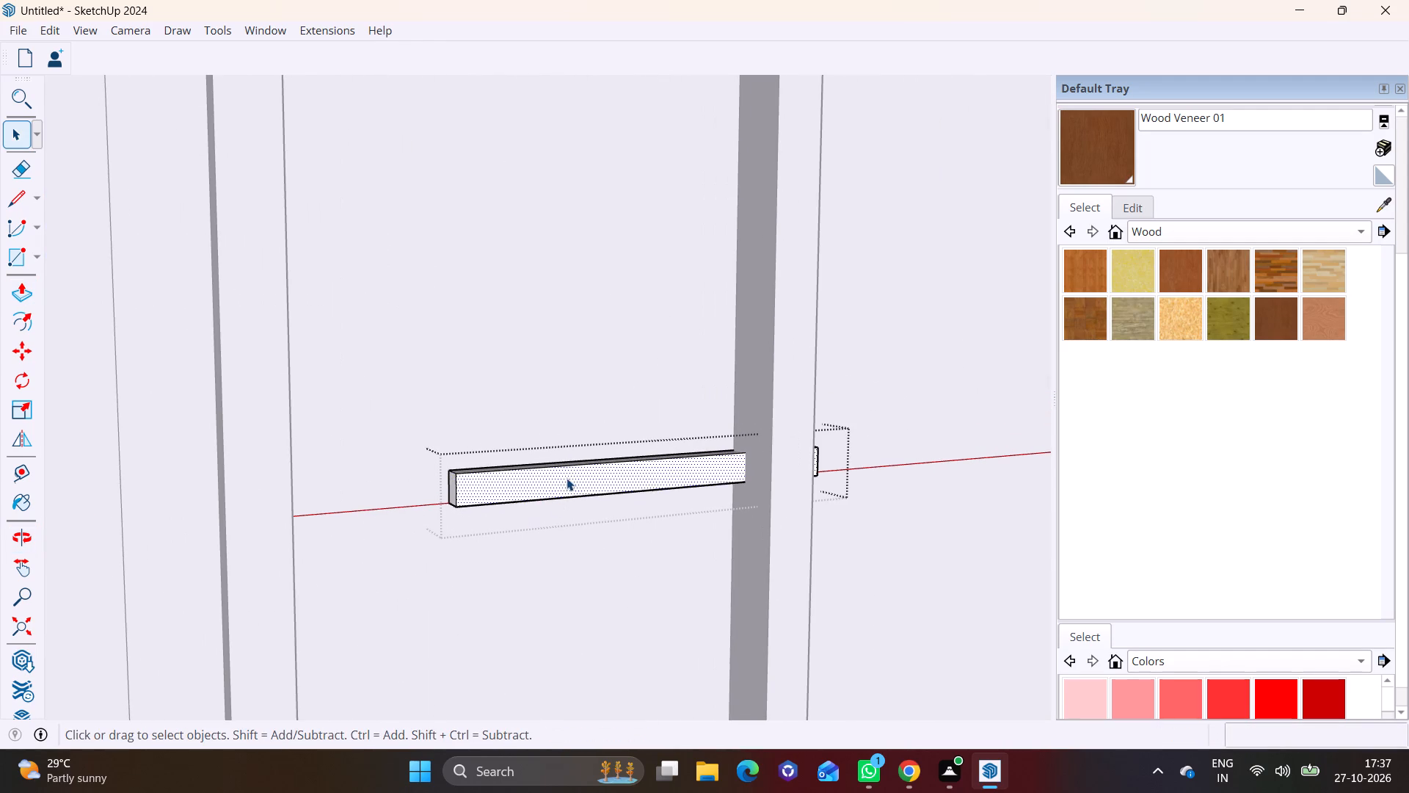
middle_drag(665, 470, 598, 490)
key(space)
click(586, 515)
click(592, 479)
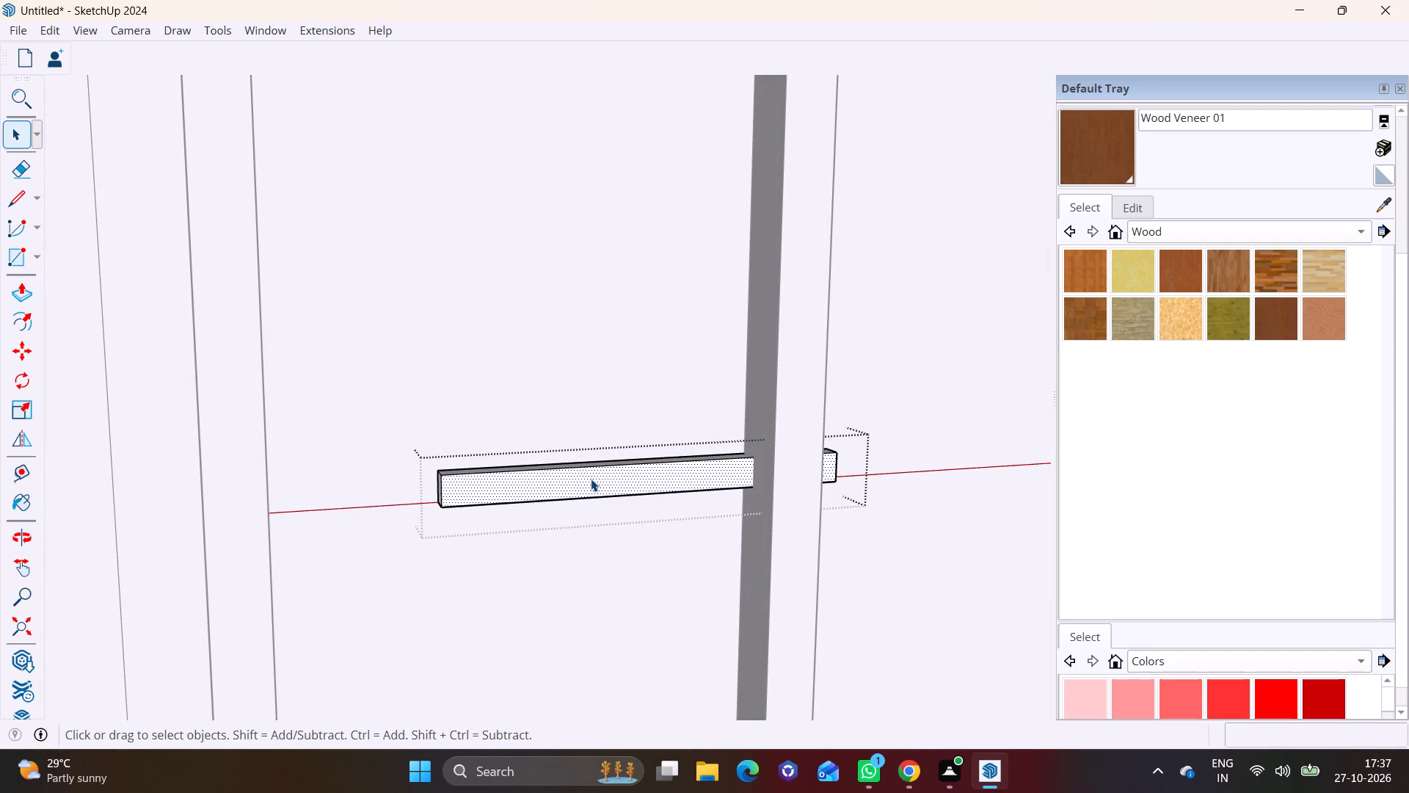
click(606, 499)
double_click(604, 482)
middle_drag(521, 463, 683, 559)
scroll(521, 513, up, 2)
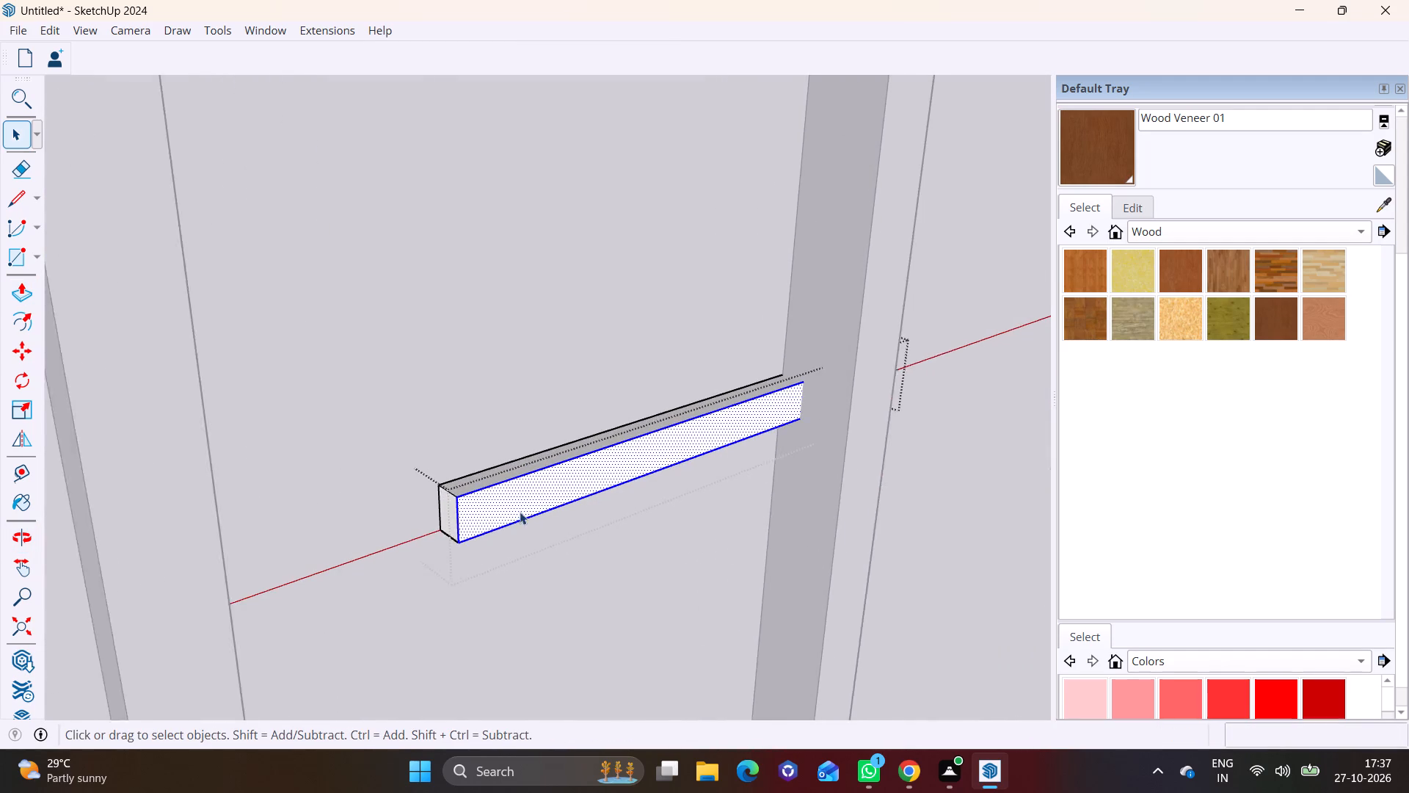
scroll(520, 512, up, 4)
ctrl+double_click(463, 479)
ctrl+double_click(426, 523)
scroll(520, 510, up, 1)
middle_drag(520, 510, 473, 361)
ctrl+middle_drag(400, 439, 437, 325)
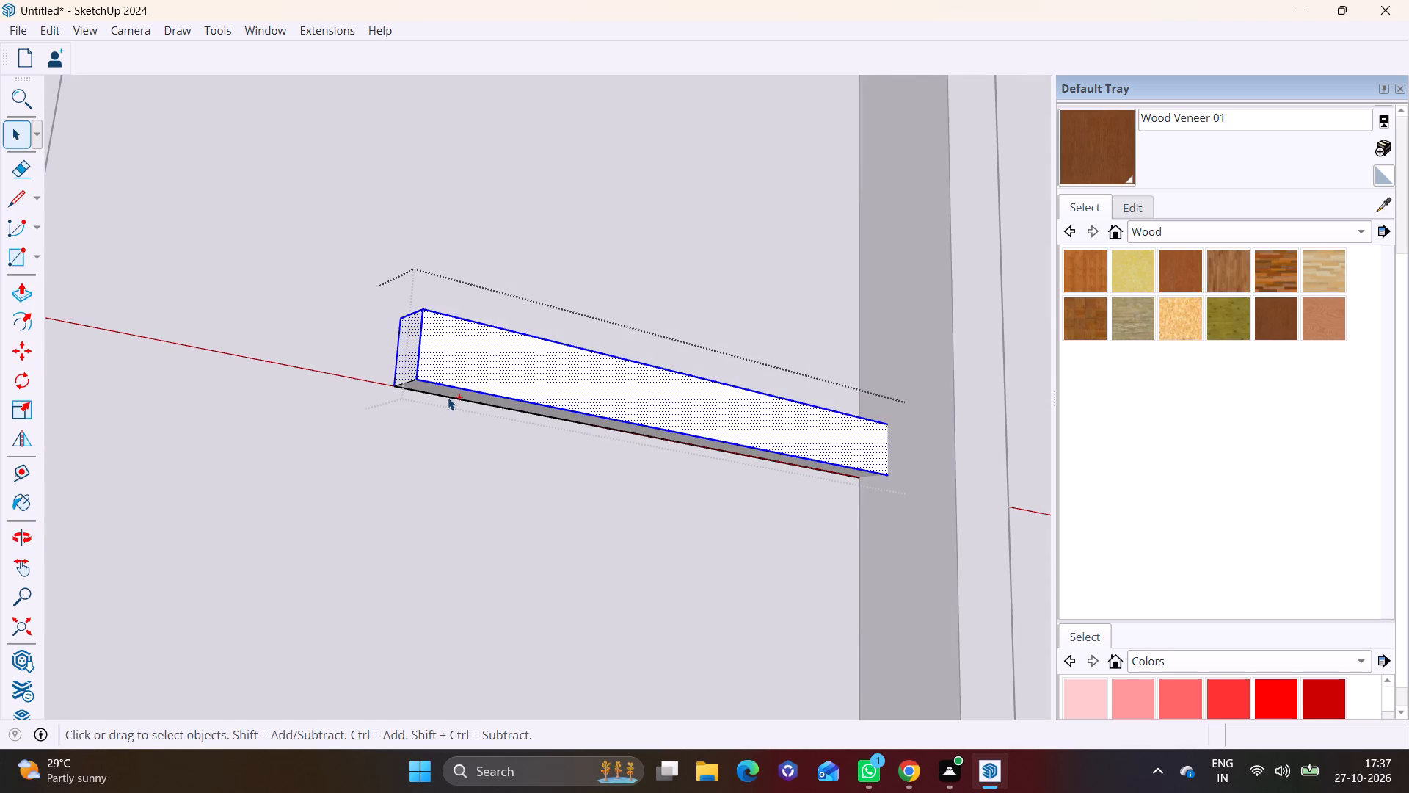
ctrl+double_click(449, 393)
middle_drag(625, 361, 206, 428)
scroll(671, 453, down, 2)
ctrl+middle_drag(693, 443, 655, 446)
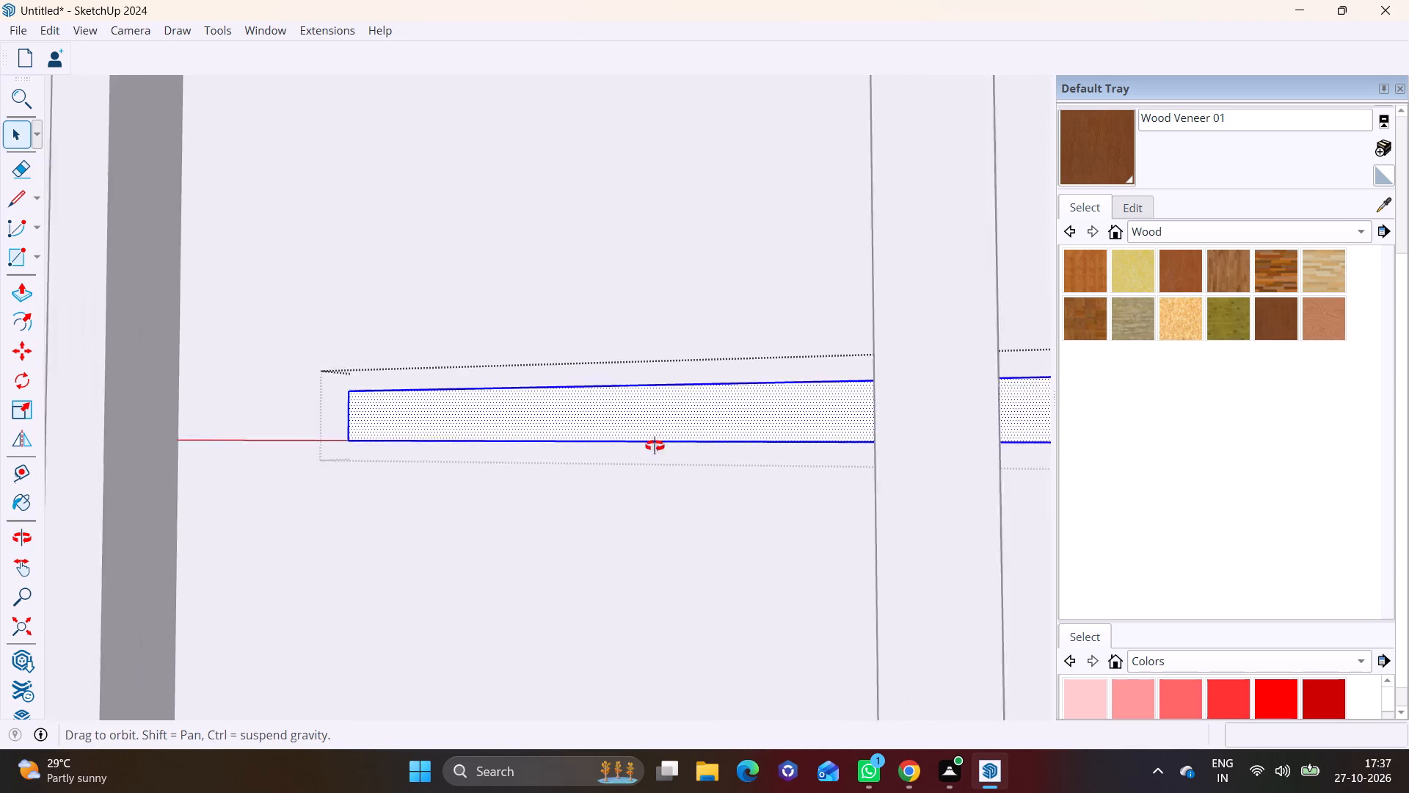
ctrl+middle_drag(655, 446, 380, 464)
ctrl+double_click(872, 501)
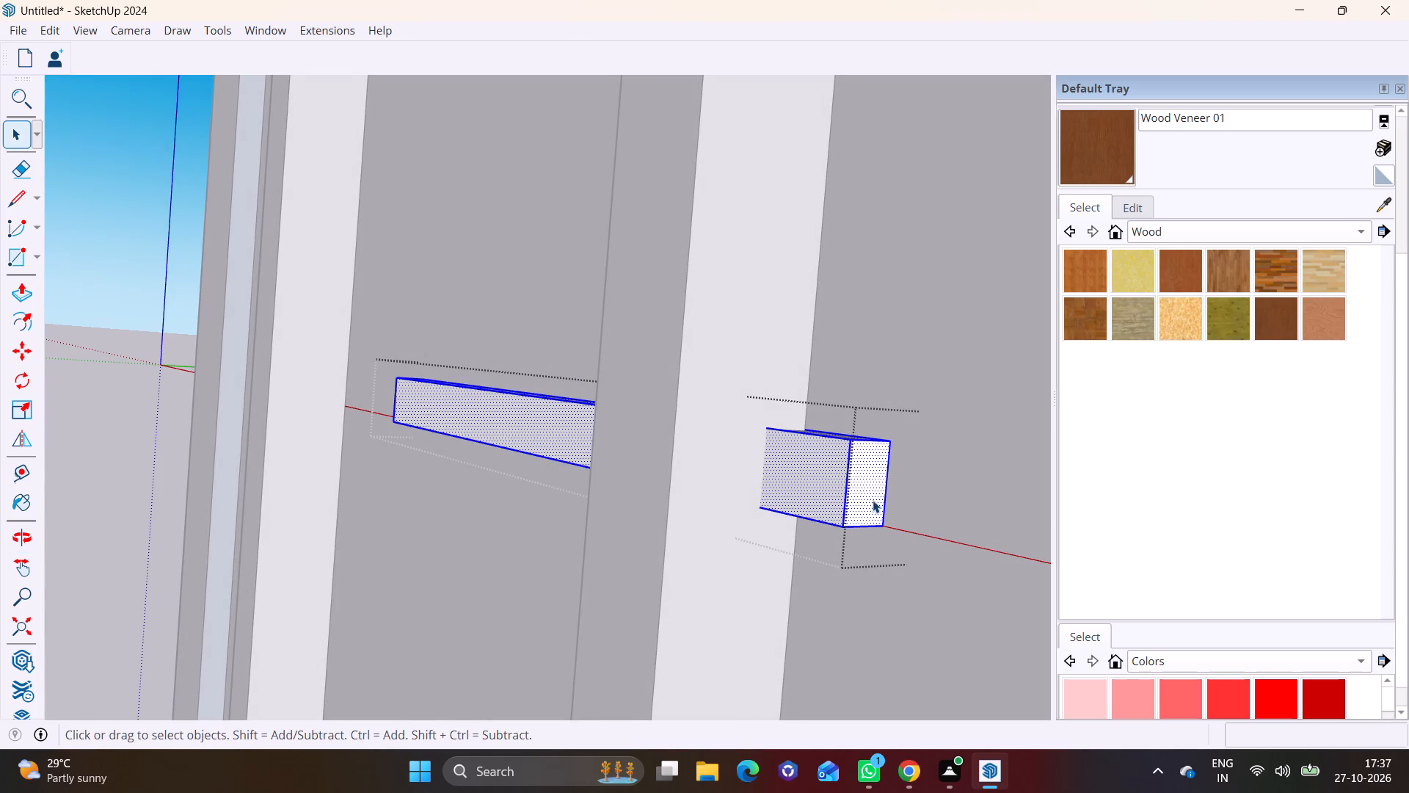
key(m)
click(894, 446)
scroll(914, 296, down, 5)
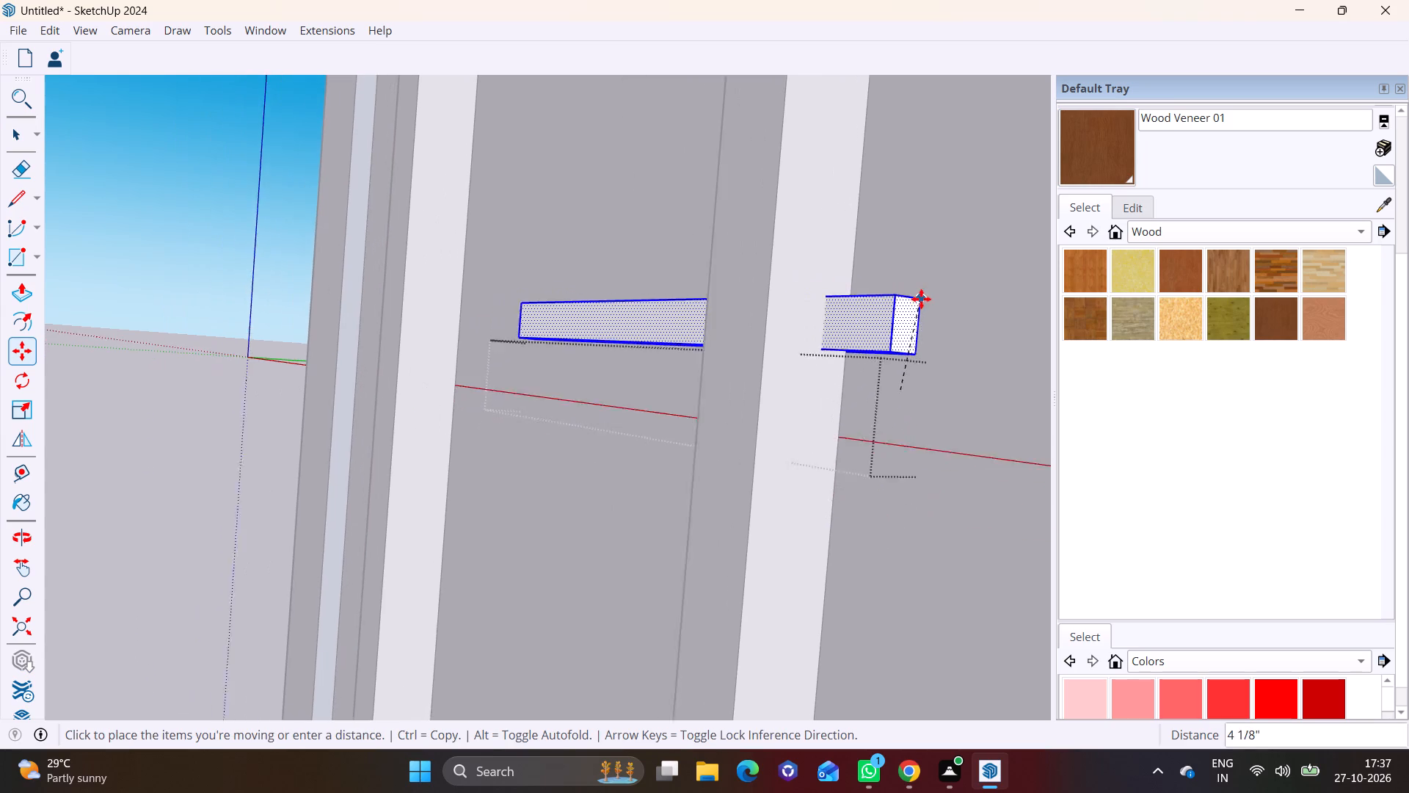
scroll(921, 299, down, 1)
shift+middle_drag(873, 311, 564, 506)
scroll(787, 308, down, 13)
shift+middle_drag(928, 231, 622, 535)
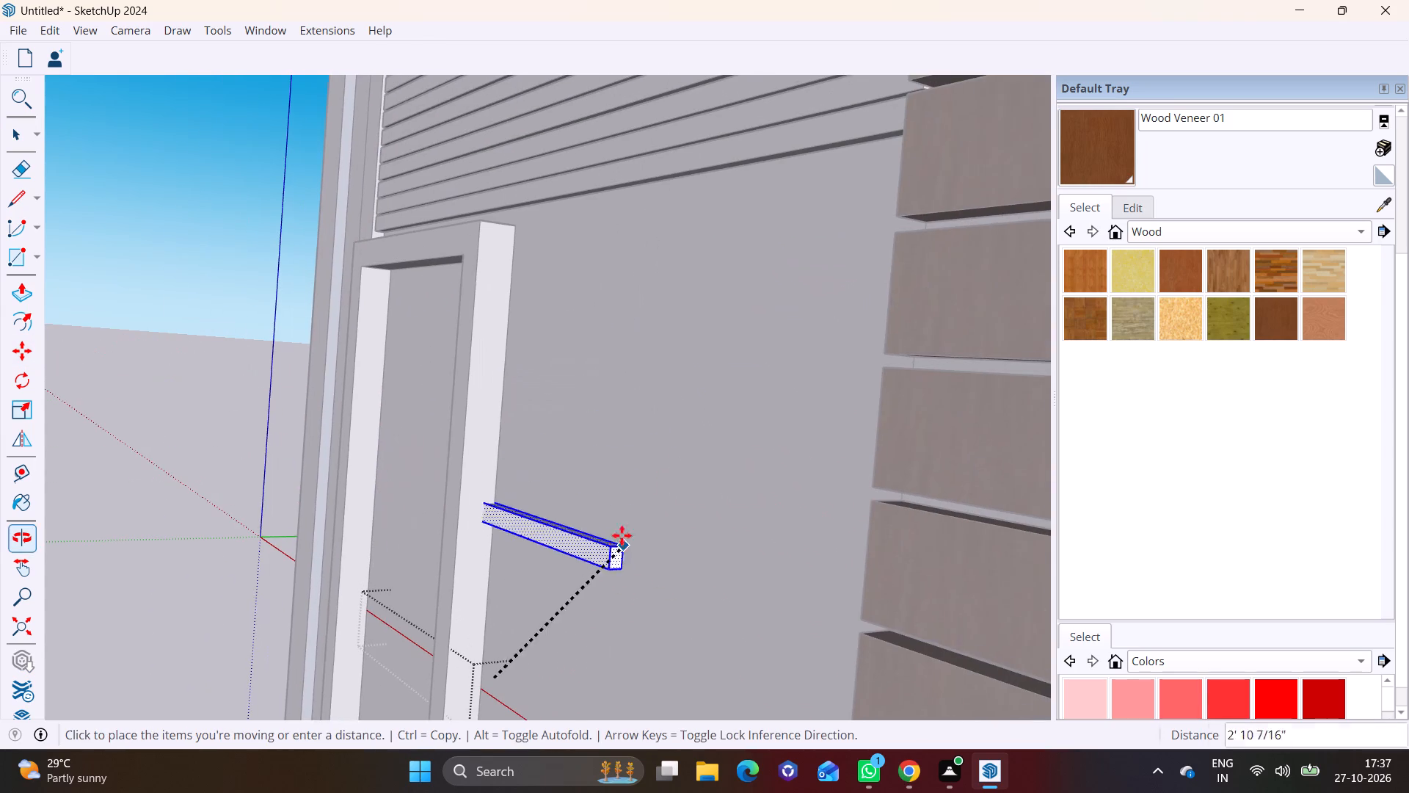
shift+middle_drag(622, 535, 622, 547)
scroll(837, 181, up, 3)
shift+middle_drag(833, 202, 552, 317)
middle_drag(521, 337, 837, 366)
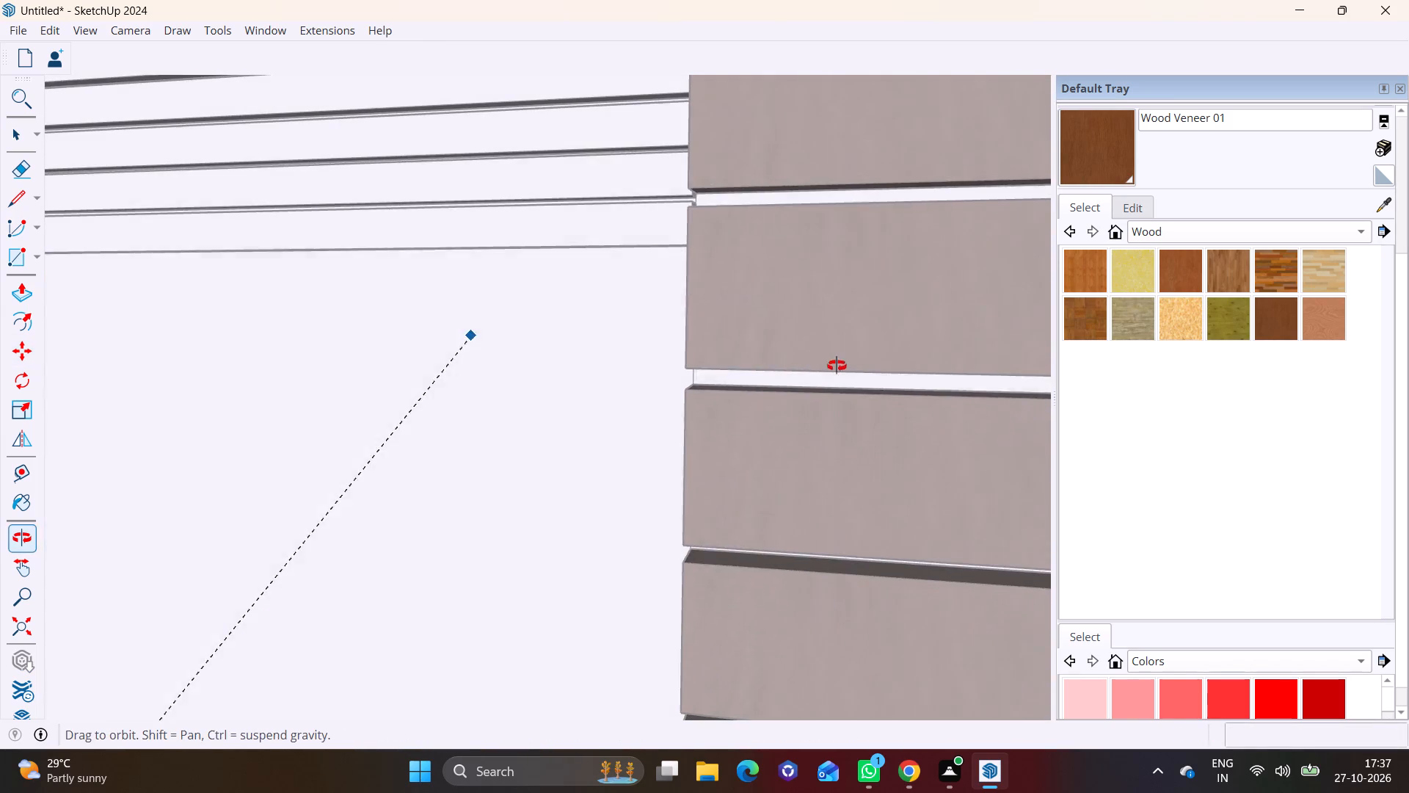
middle_drag(837, 366, 839, 363)
scroll(600, 355, down, 12)
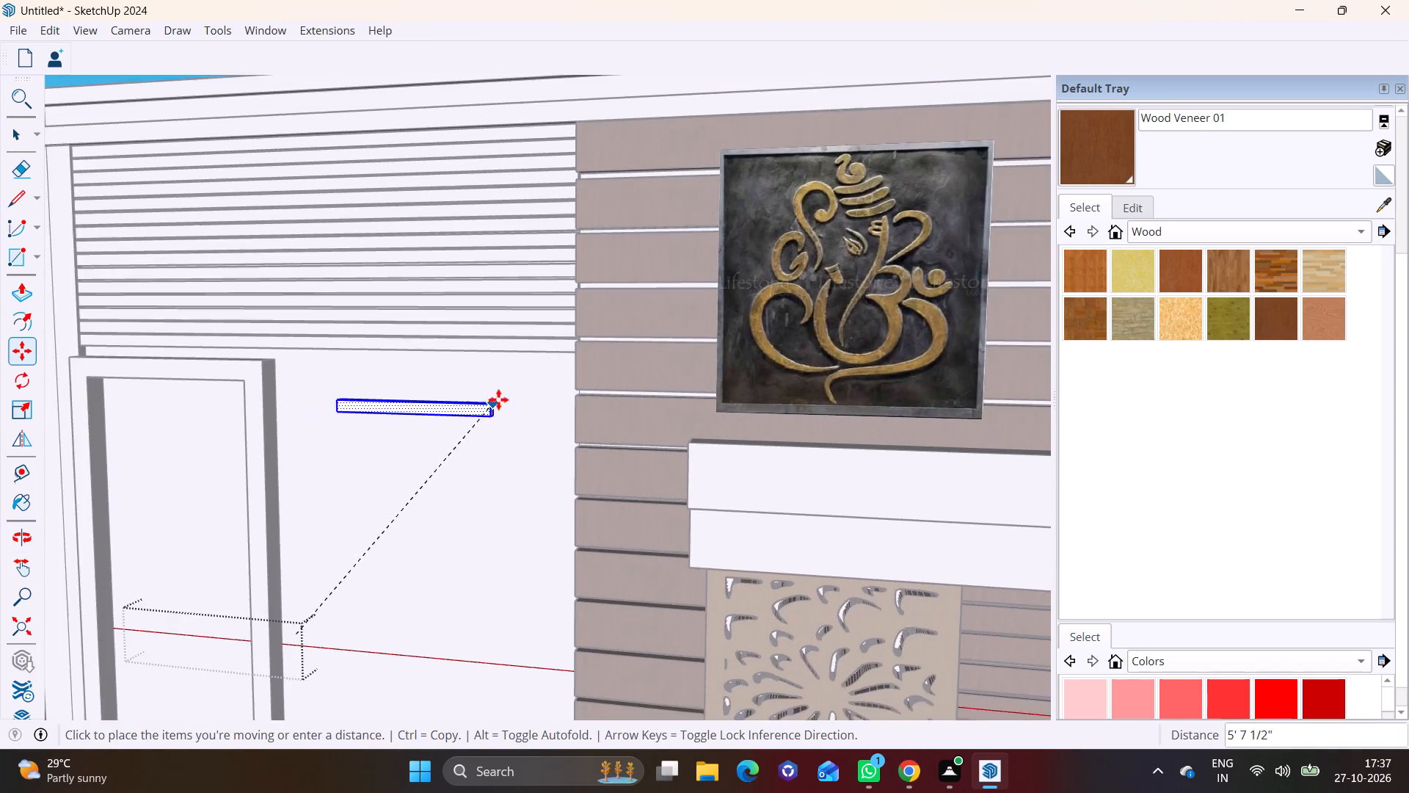
shift+middle_drag(498, 399, 702, 370)
scroll(738, 338, up, 7)
scroll(776, 339, down, 3)
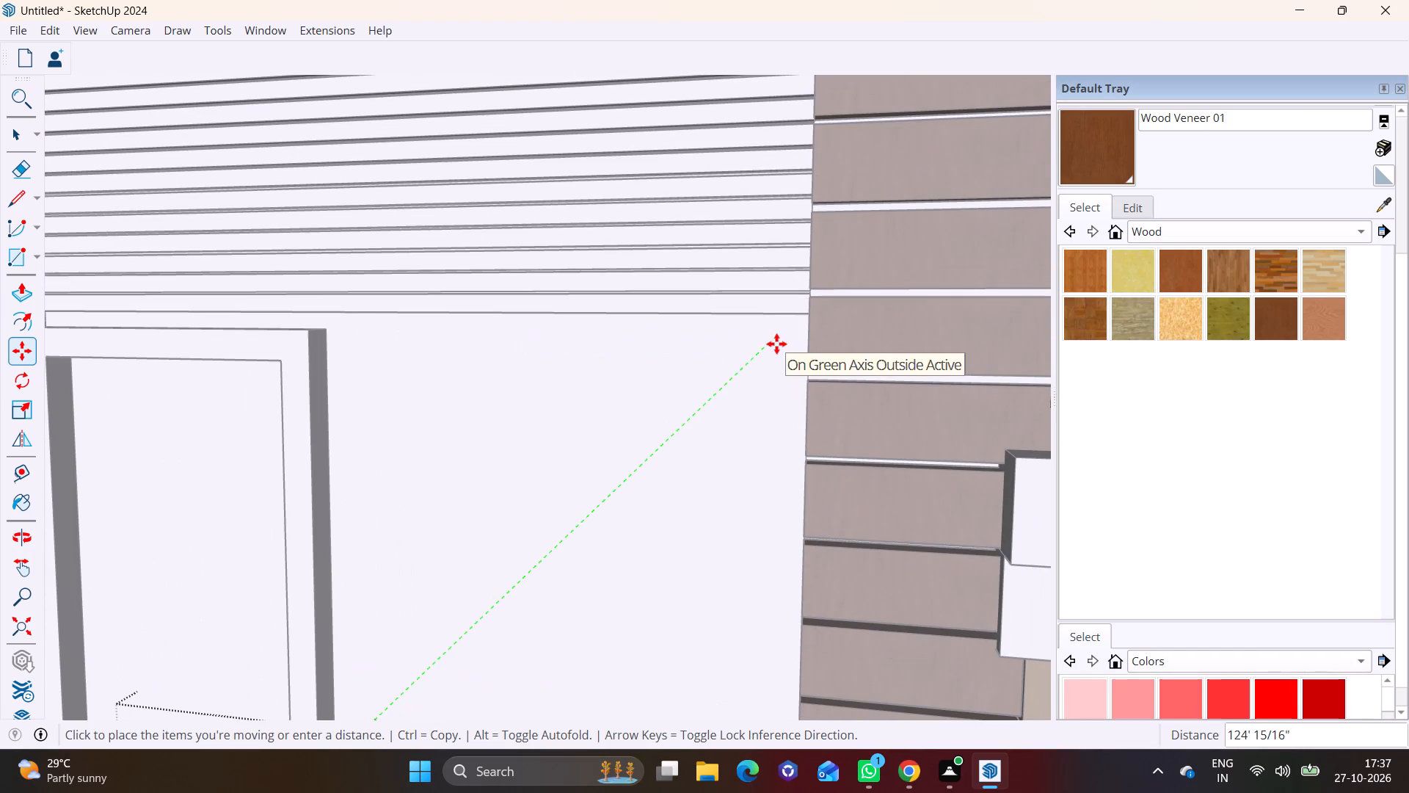
click(558, 332)
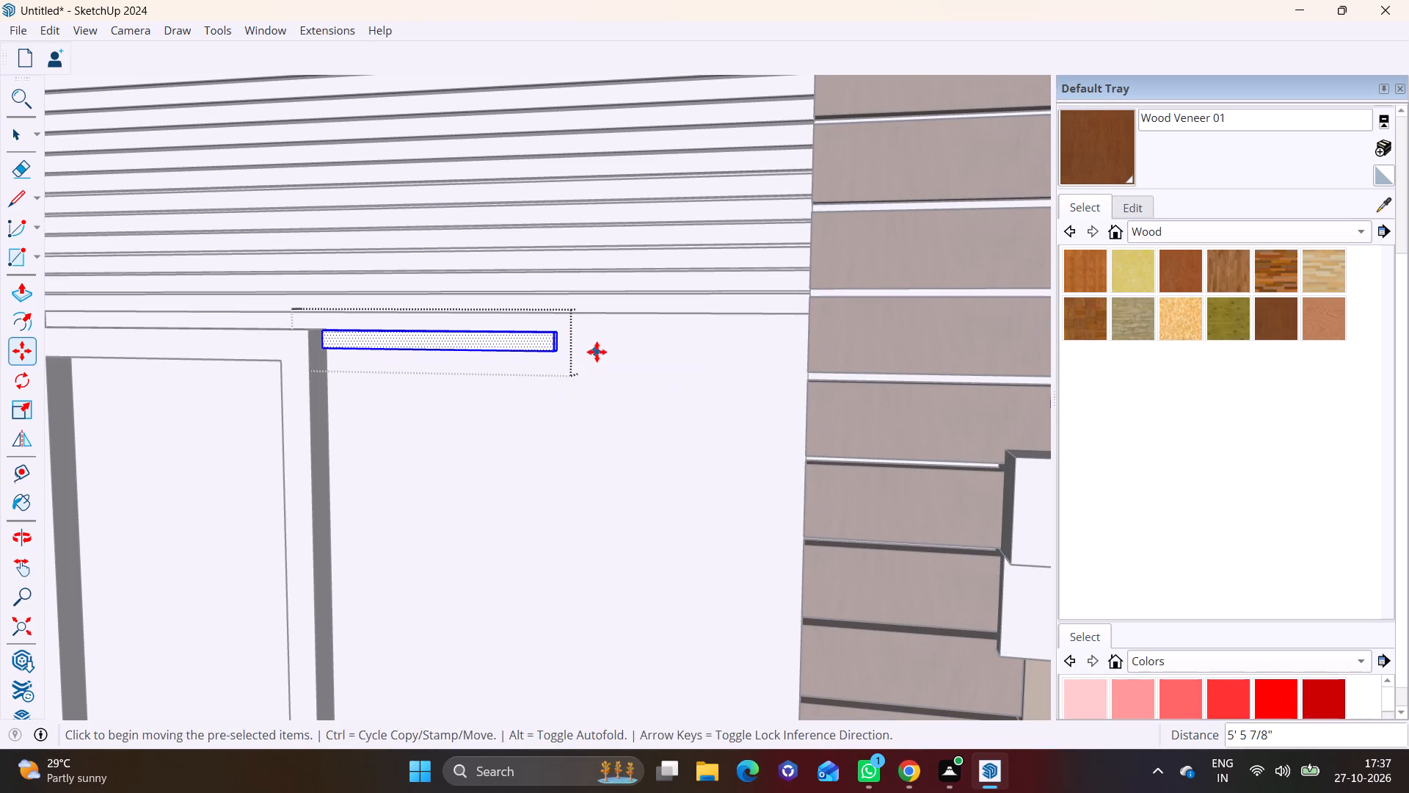
Push/Pull the strip's outer end face about 2' 7 5/16" towards the wood-batten wall.
middle_drag(592, 361, 338, 425)
scroll(571, 369, up, 5)
key(space)
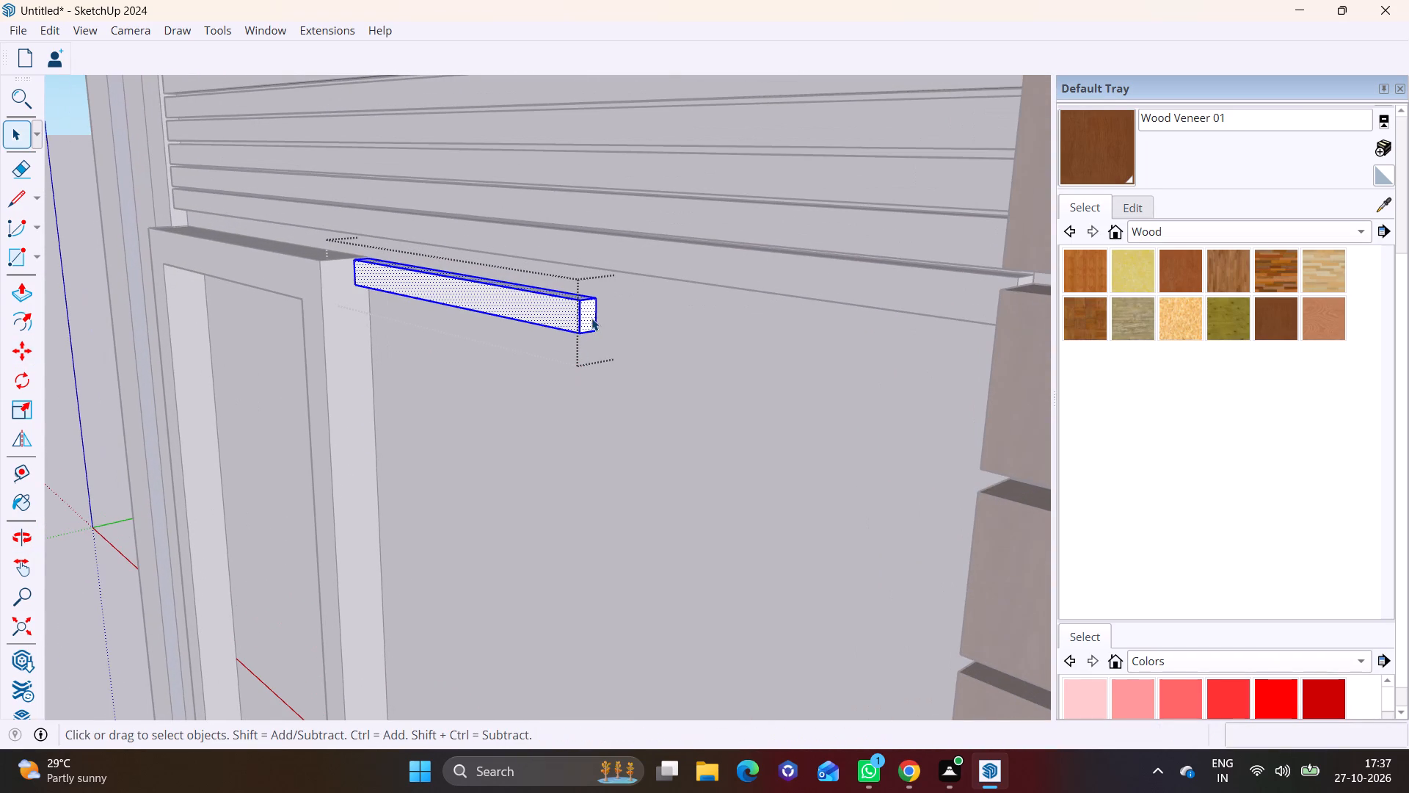
click(591, 318)
click(15, 300)
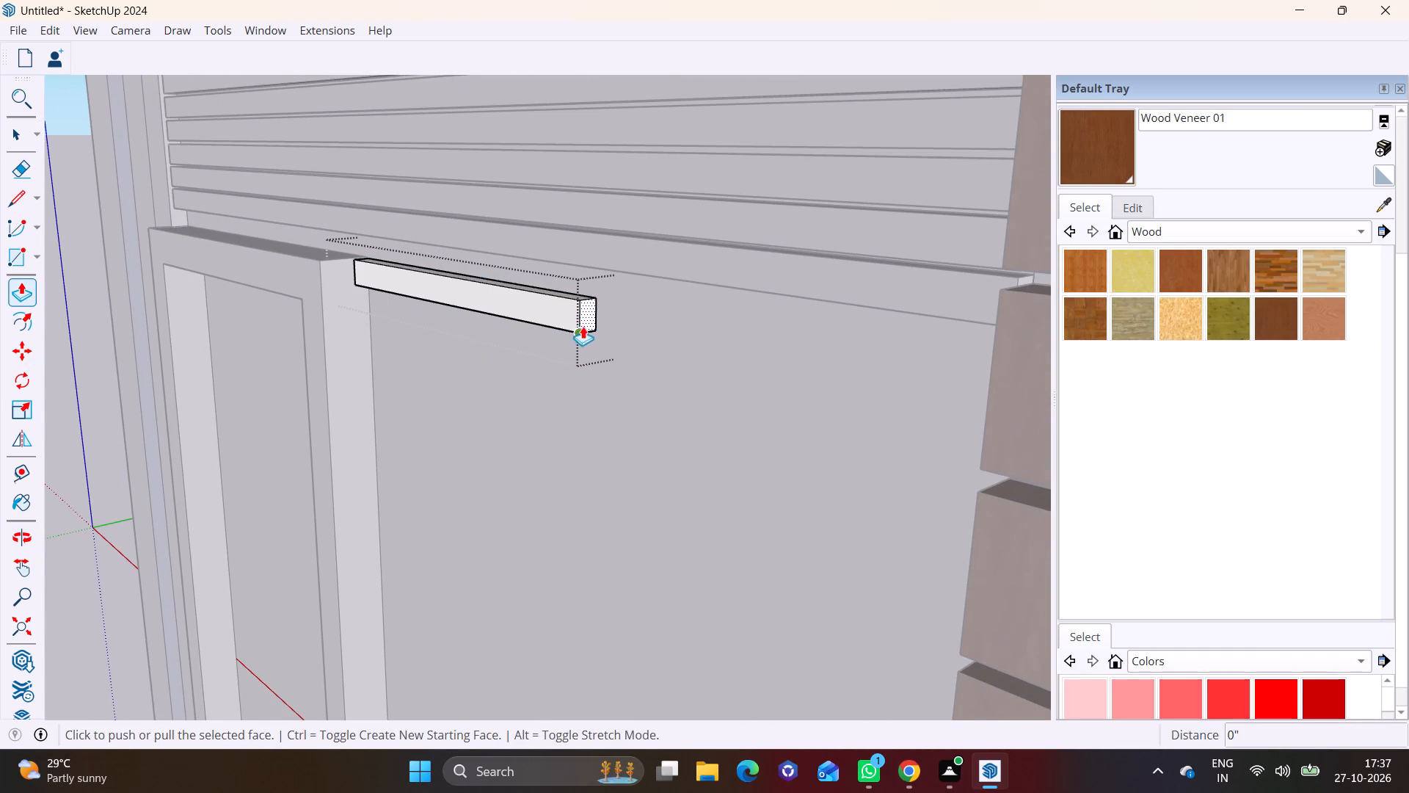
click(593, 319)
click(1013, 347)
Push/Pull the strip's end face about 13/16" further to meet the wood battens, and close the strip's group.
middle_drag(878, 406, 906, 424)
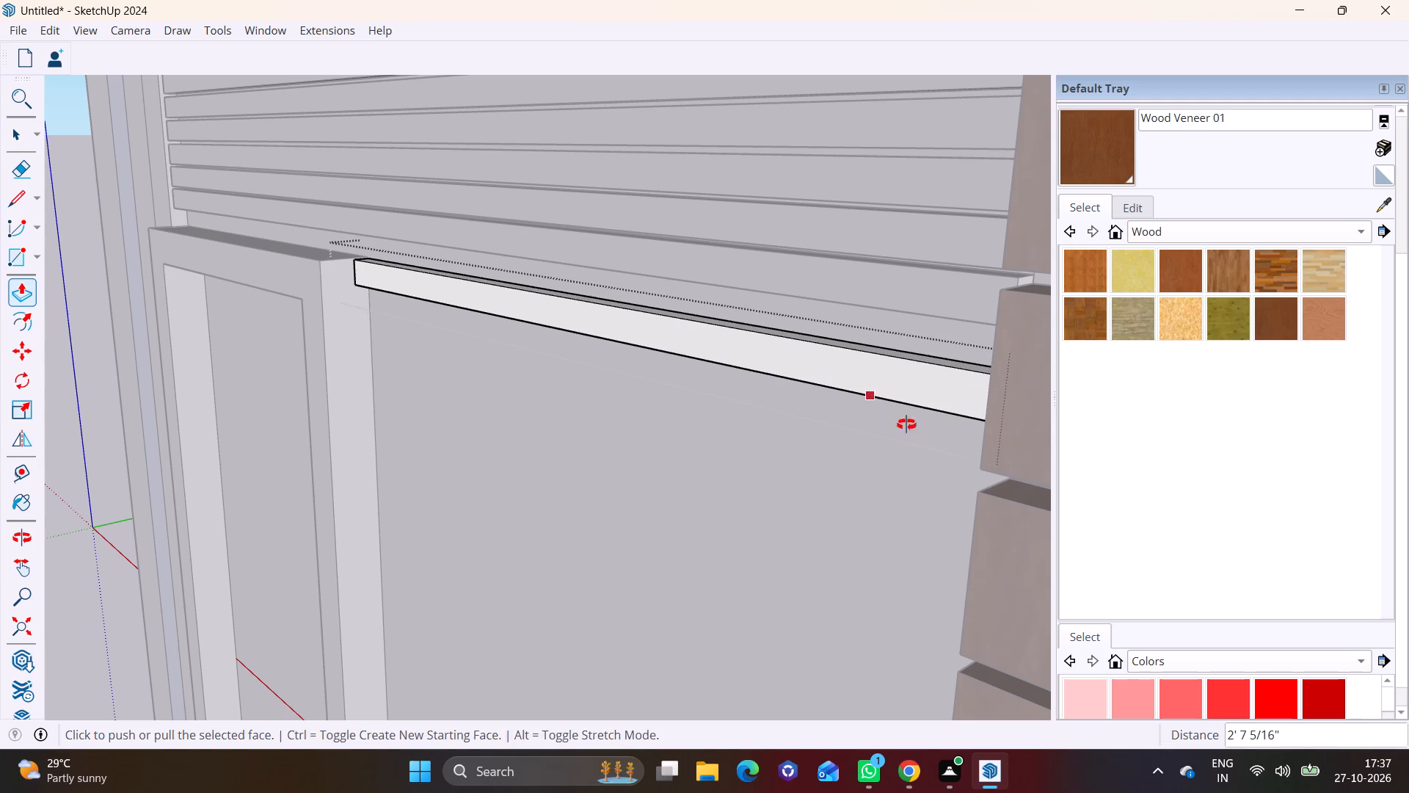
middle_drag(906, 424, 1123, 424)
scroll(968, 356, up, 6)
middle_drag(951, 331, 895, 332)
scroll(902, 337, up, 2)
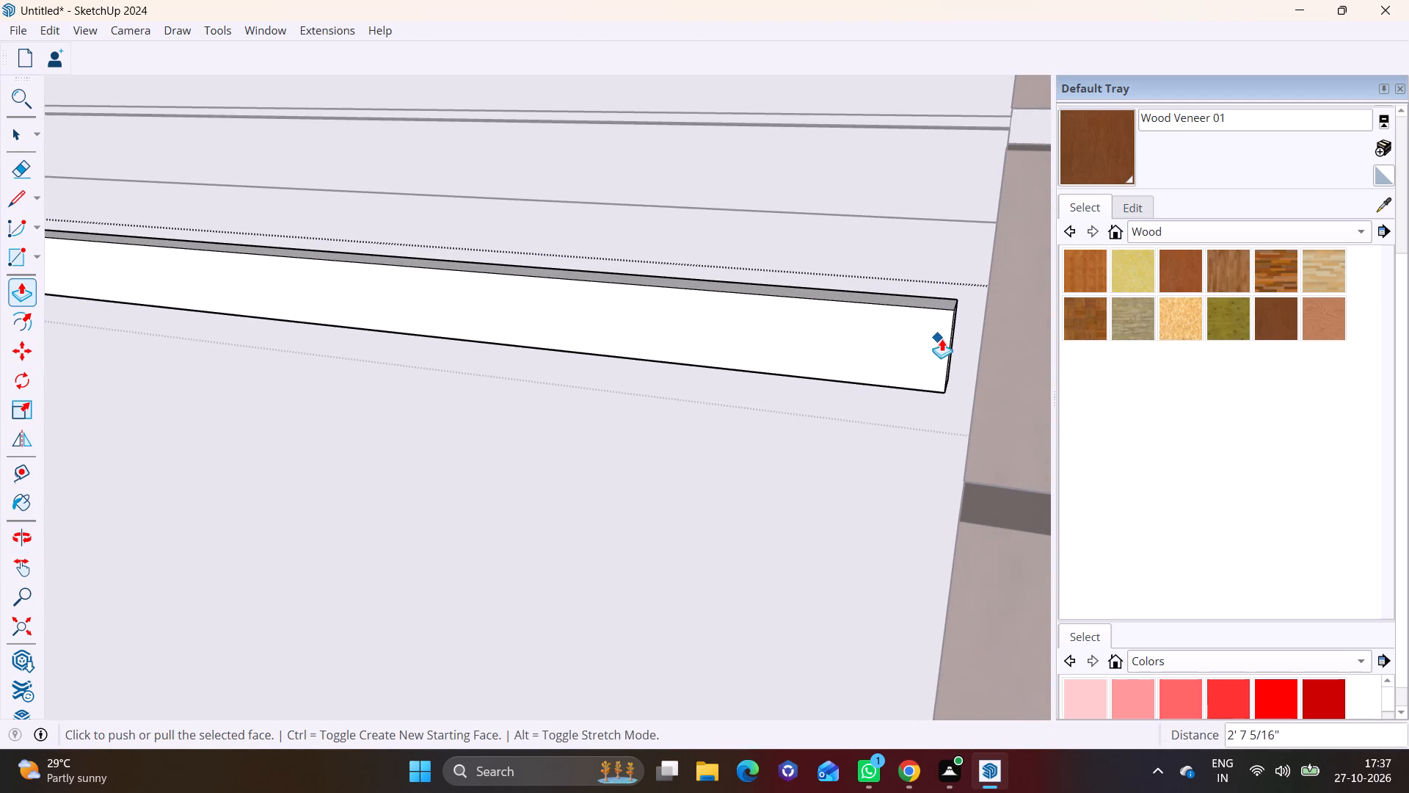
click(953, 338)
click(985, 339)
scroll(778, 396, down, 7)
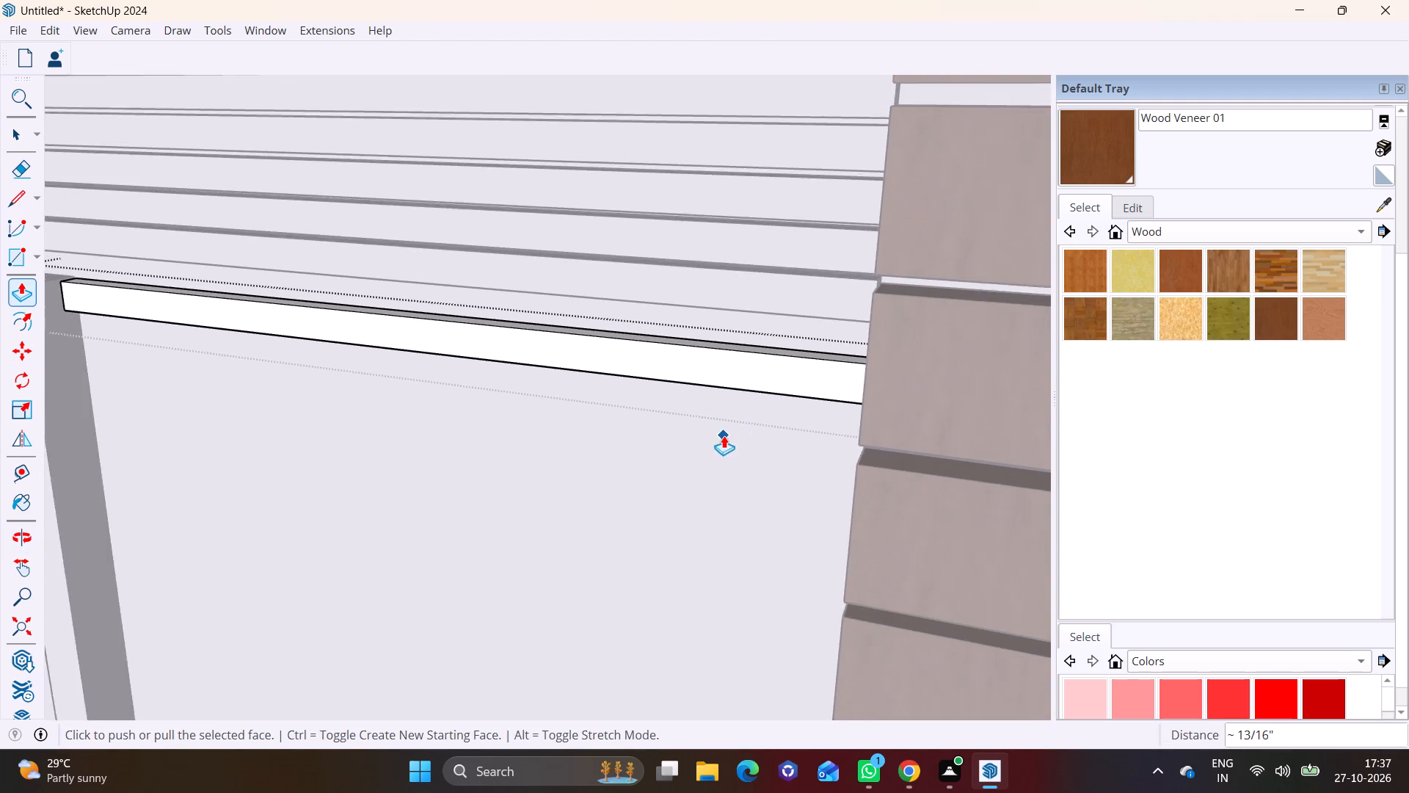
scroll(724, 435, down, 2)
key(space)
click(609, 458)
Copy the lengthened strip downward beside the tall window frame, leaving a narrow gap between the two strips.
middle_drag(608, 461, 703, 333)
scroll(514, 506, down, 7)
shift+middle_drag(513, 521, 557, 489)
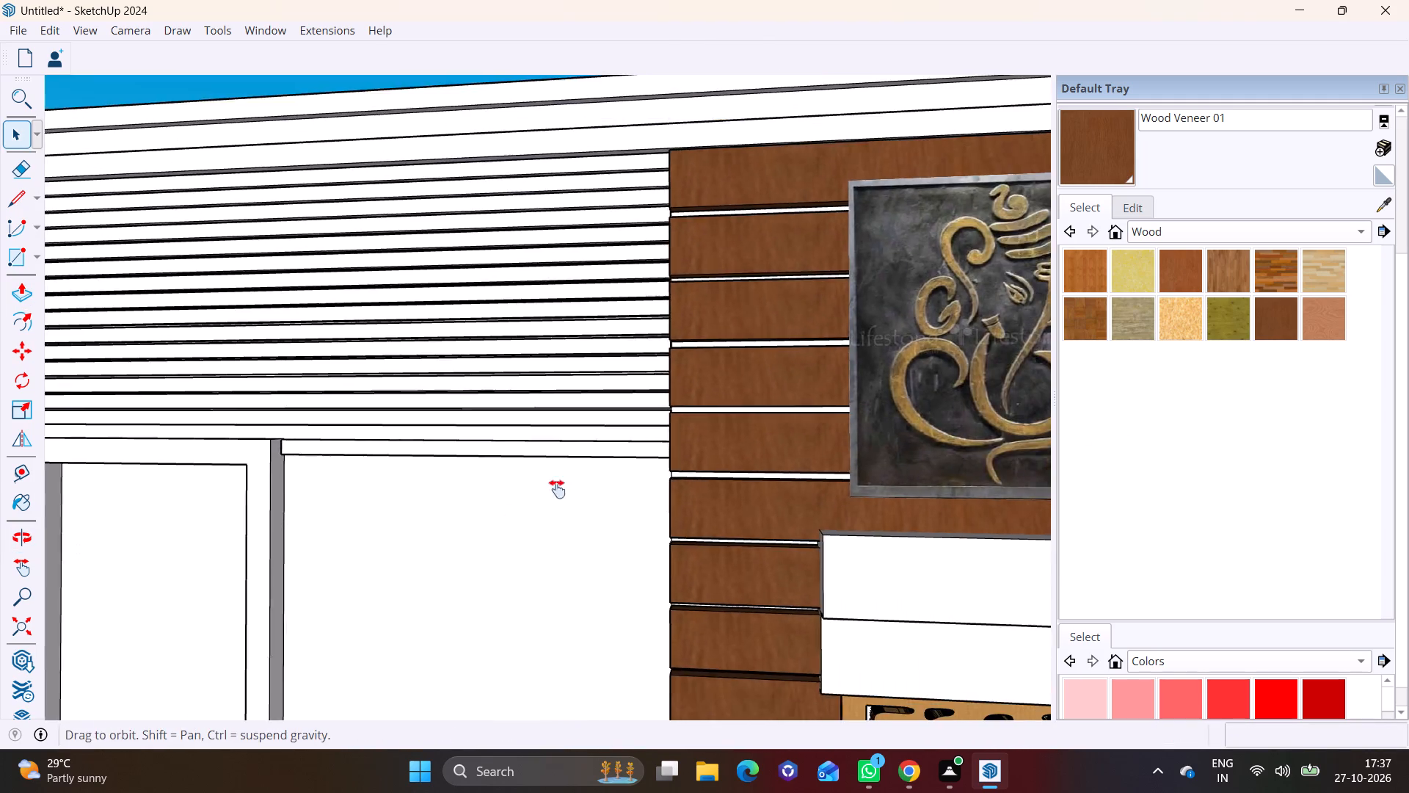
shift+middle_drag(557, 489, 662, 406)
scroll(472, 345, up, 5)
click(456, 341)
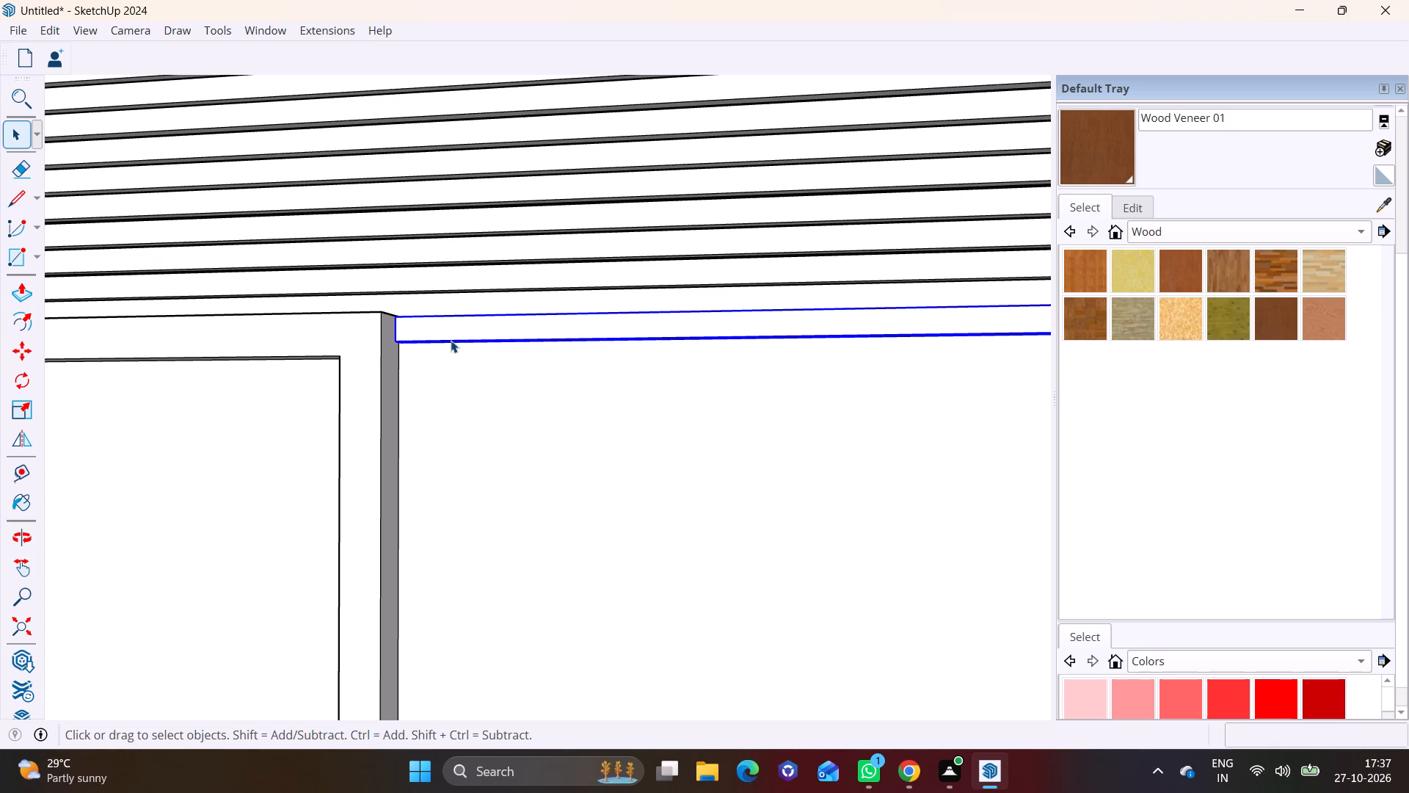
key(m)
click(403, 324)
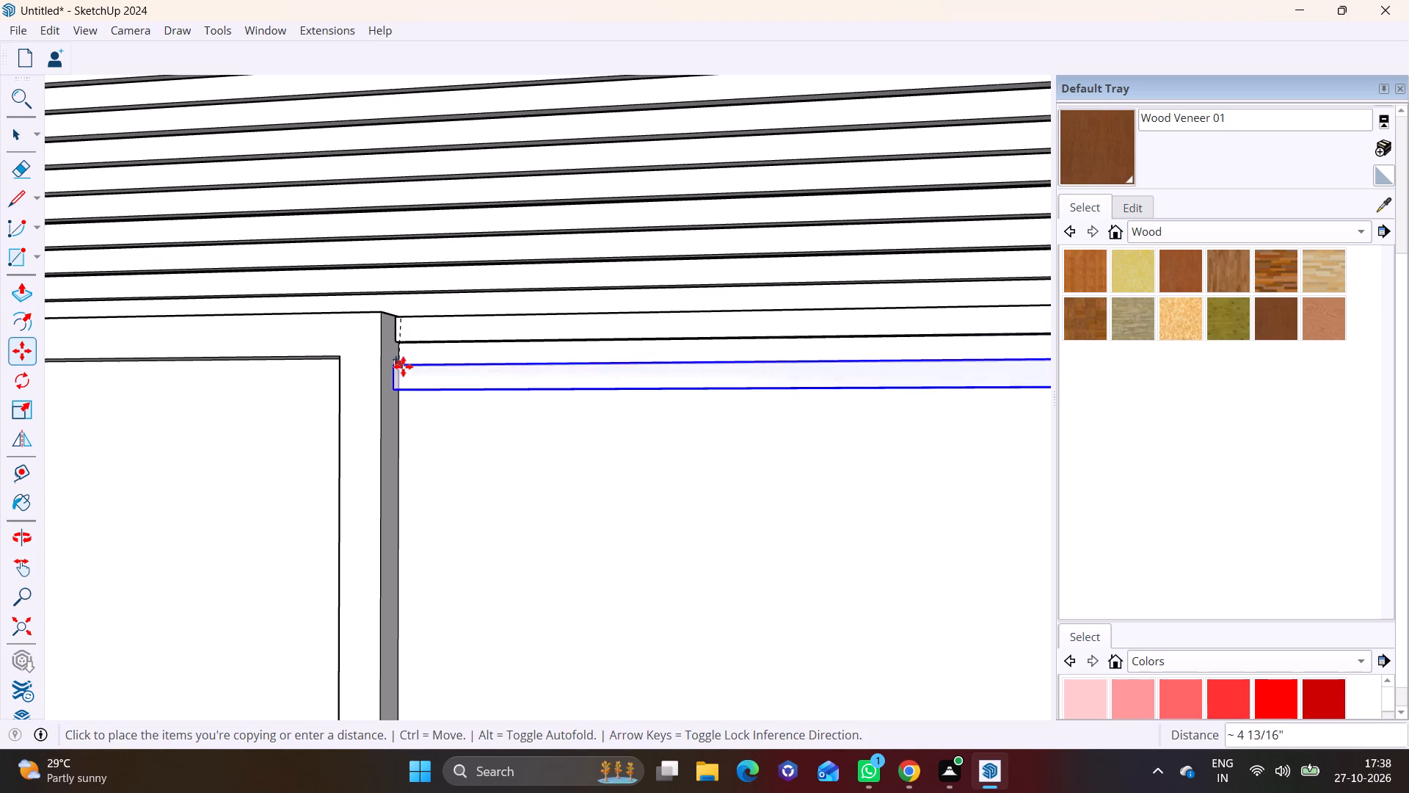
click(406, 357)
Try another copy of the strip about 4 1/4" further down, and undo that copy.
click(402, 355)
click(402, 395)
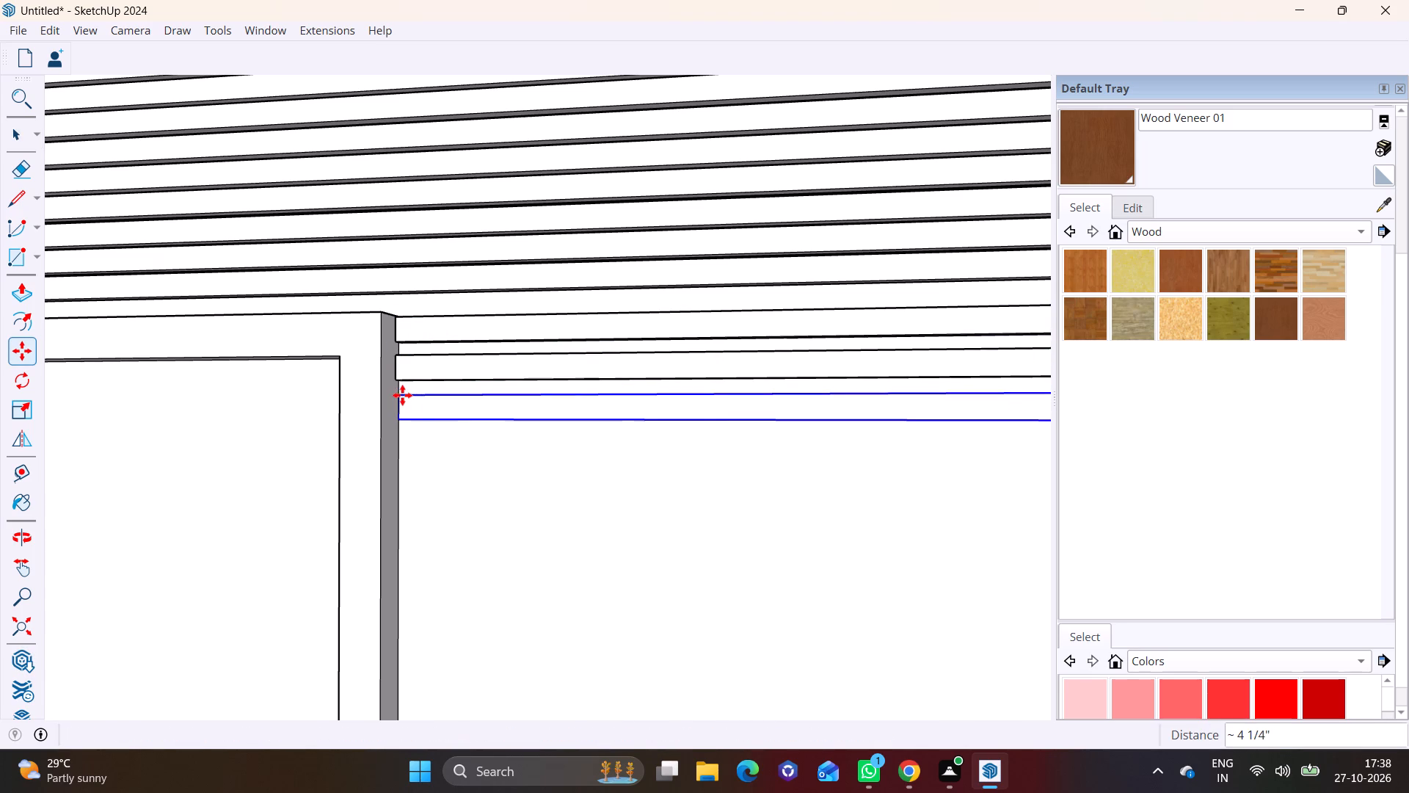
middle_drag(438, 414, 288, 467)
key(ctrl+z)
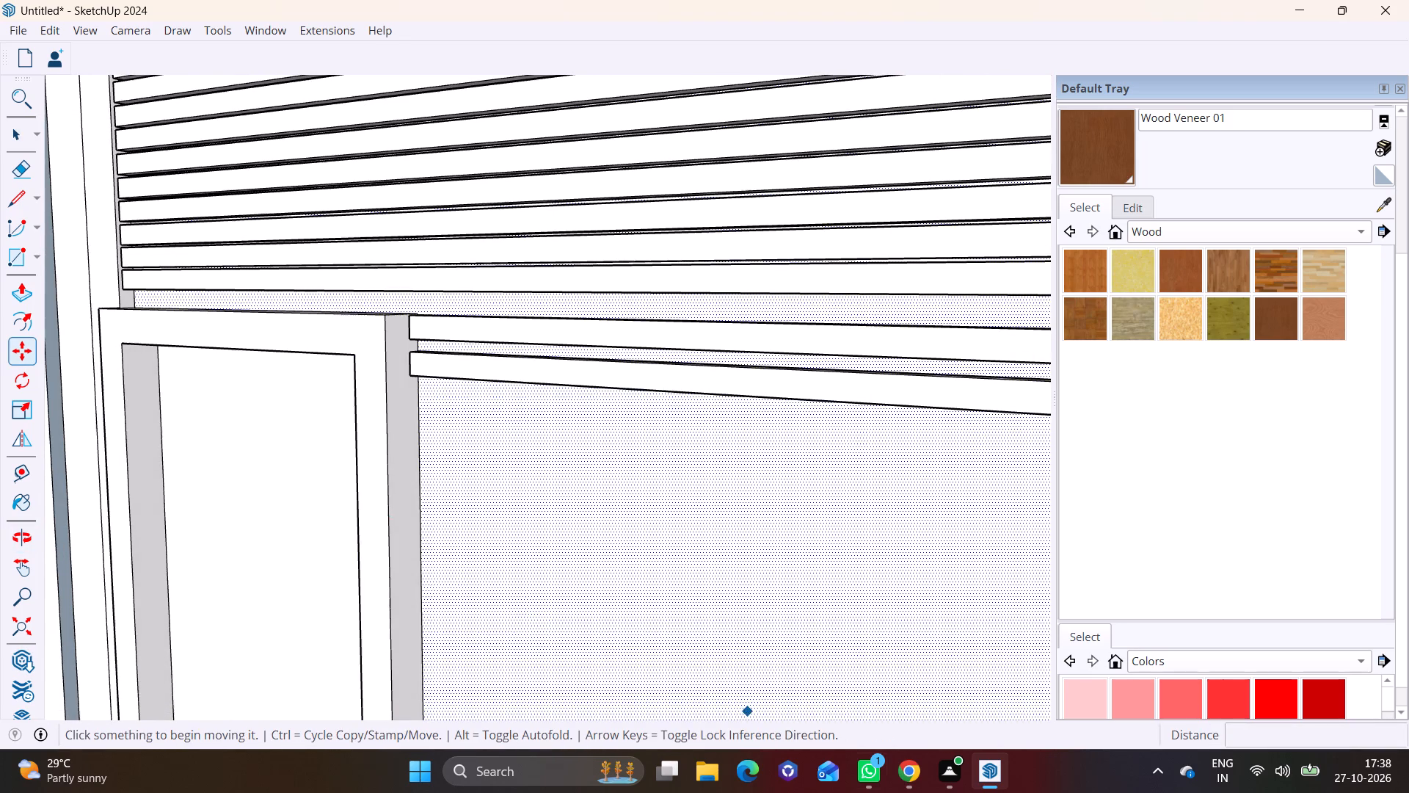
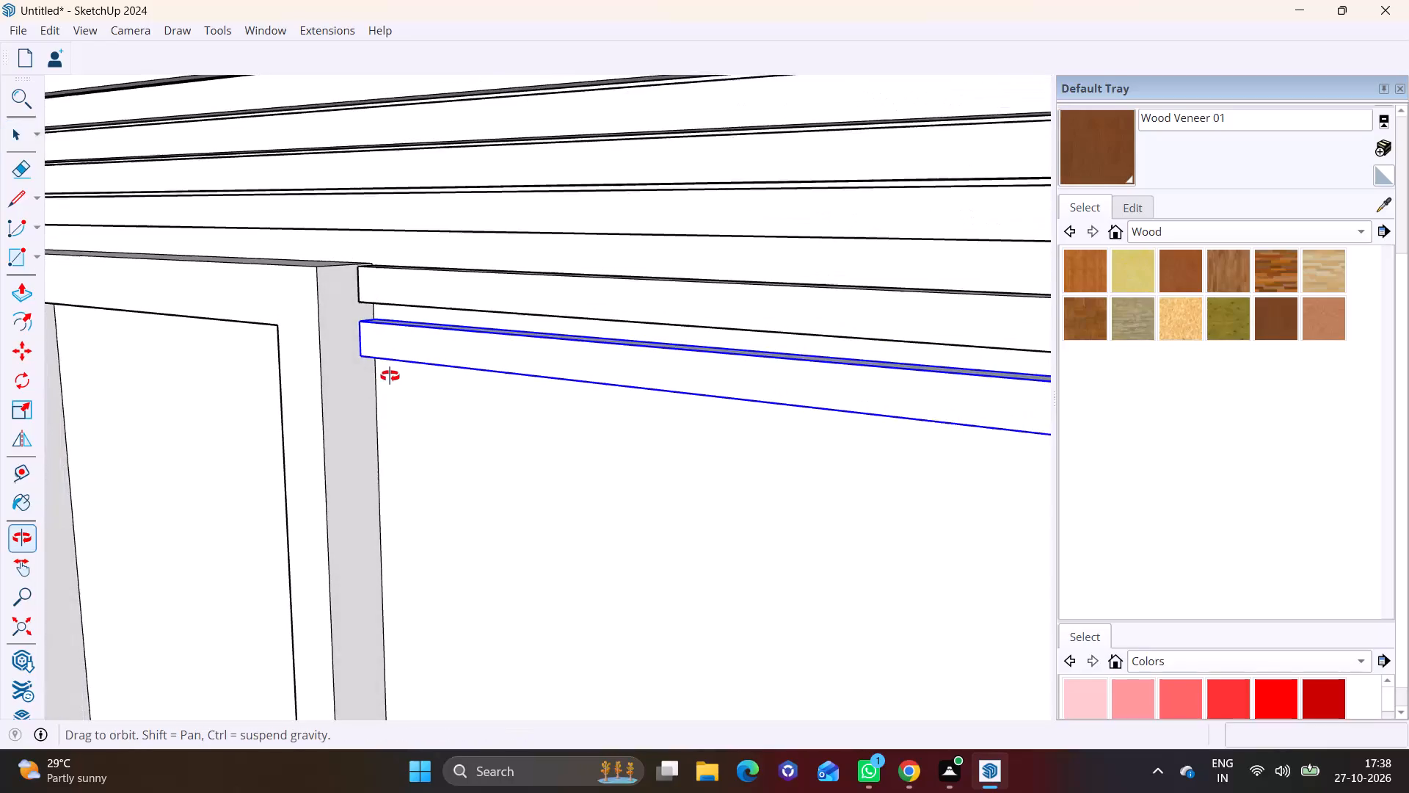
Copy the lowest horizontal strip down beside the tall window frame twice, spacing the second copy about 2 13/16" below the first.
scroll(379, 363, up, 5)
middle_drag(379, 361, 380, 340)
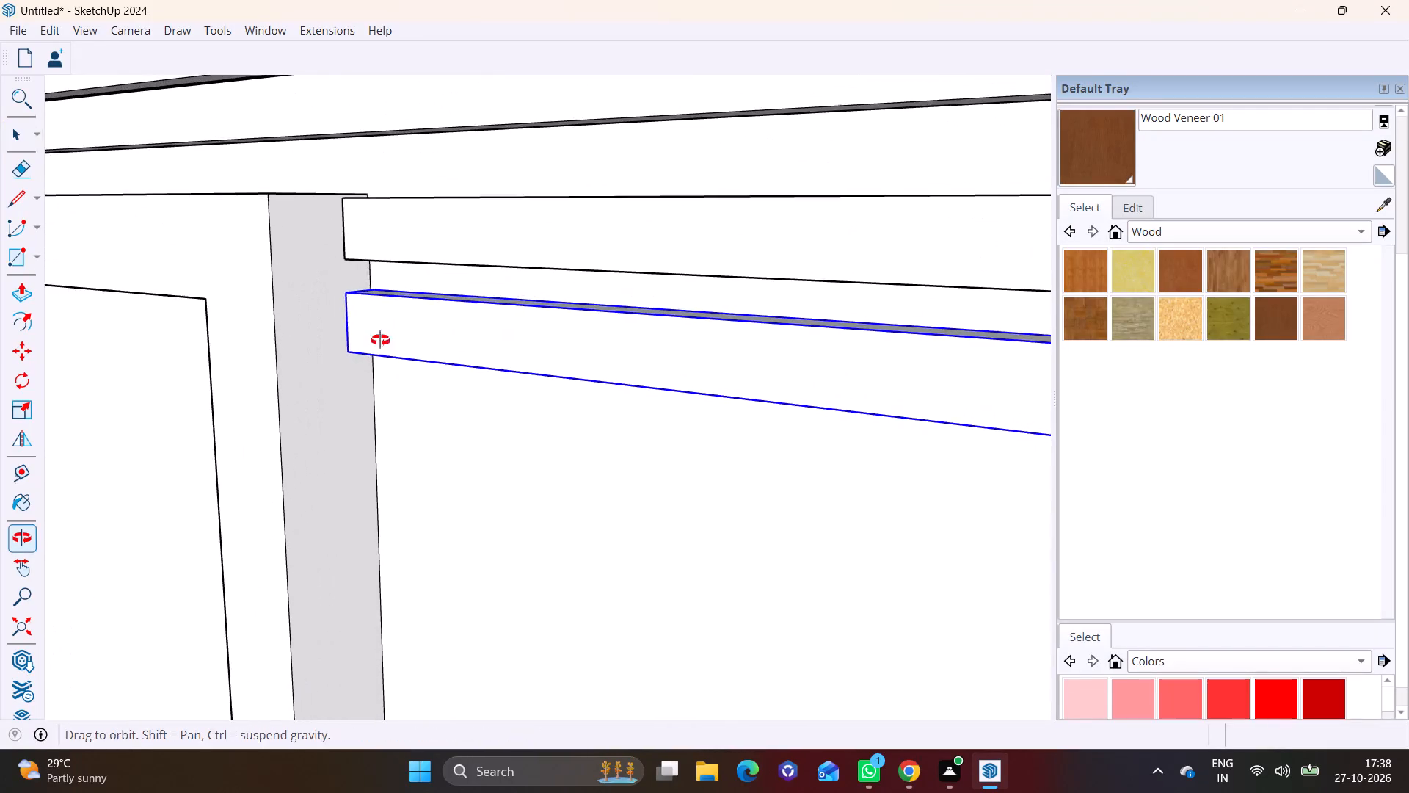
middle_drag(380, 340, 492, 280)
middle_drag(406, 348, 420, 167)
scroll(398, 296, up, 2)
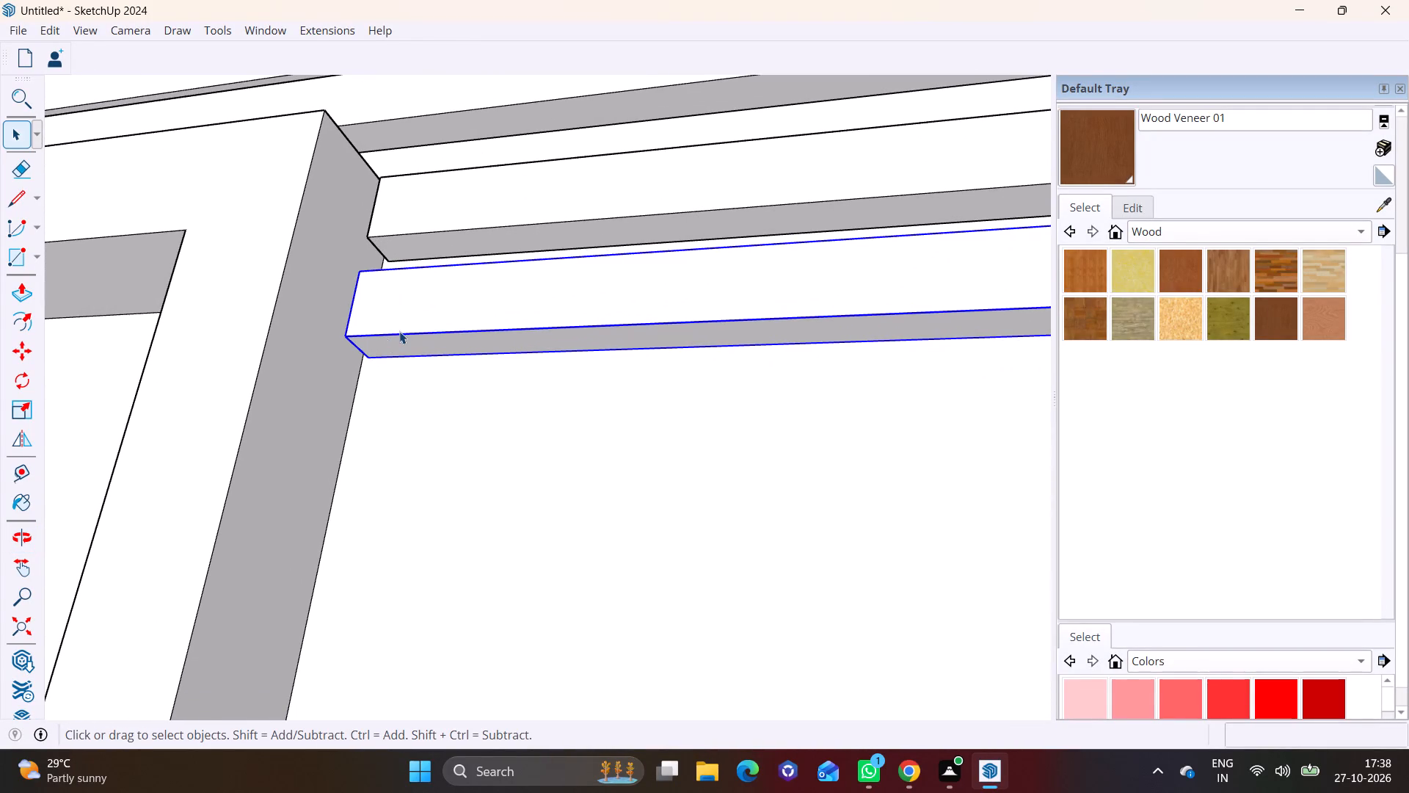
key(m)
click(366, 363)
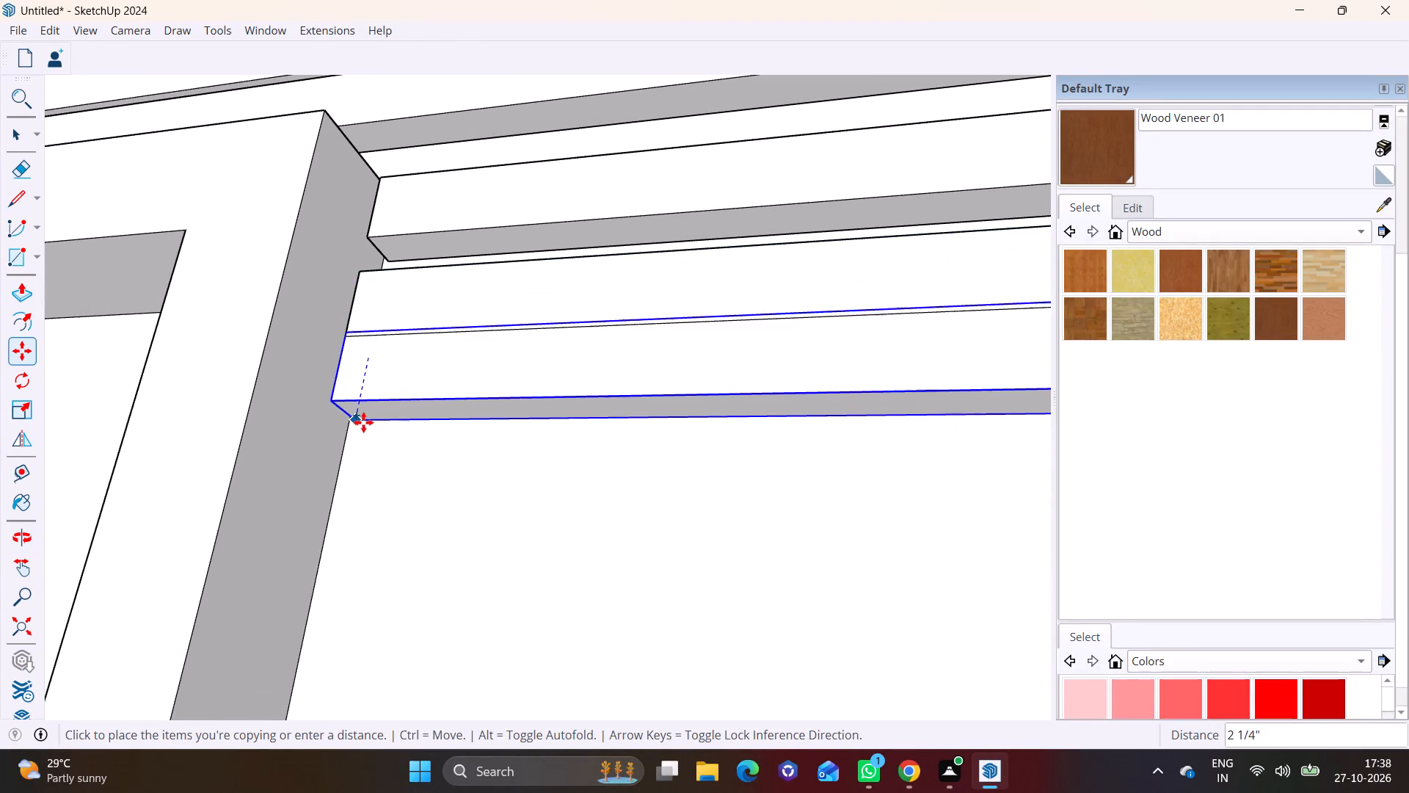
click(360, 435)
click(360, 437)
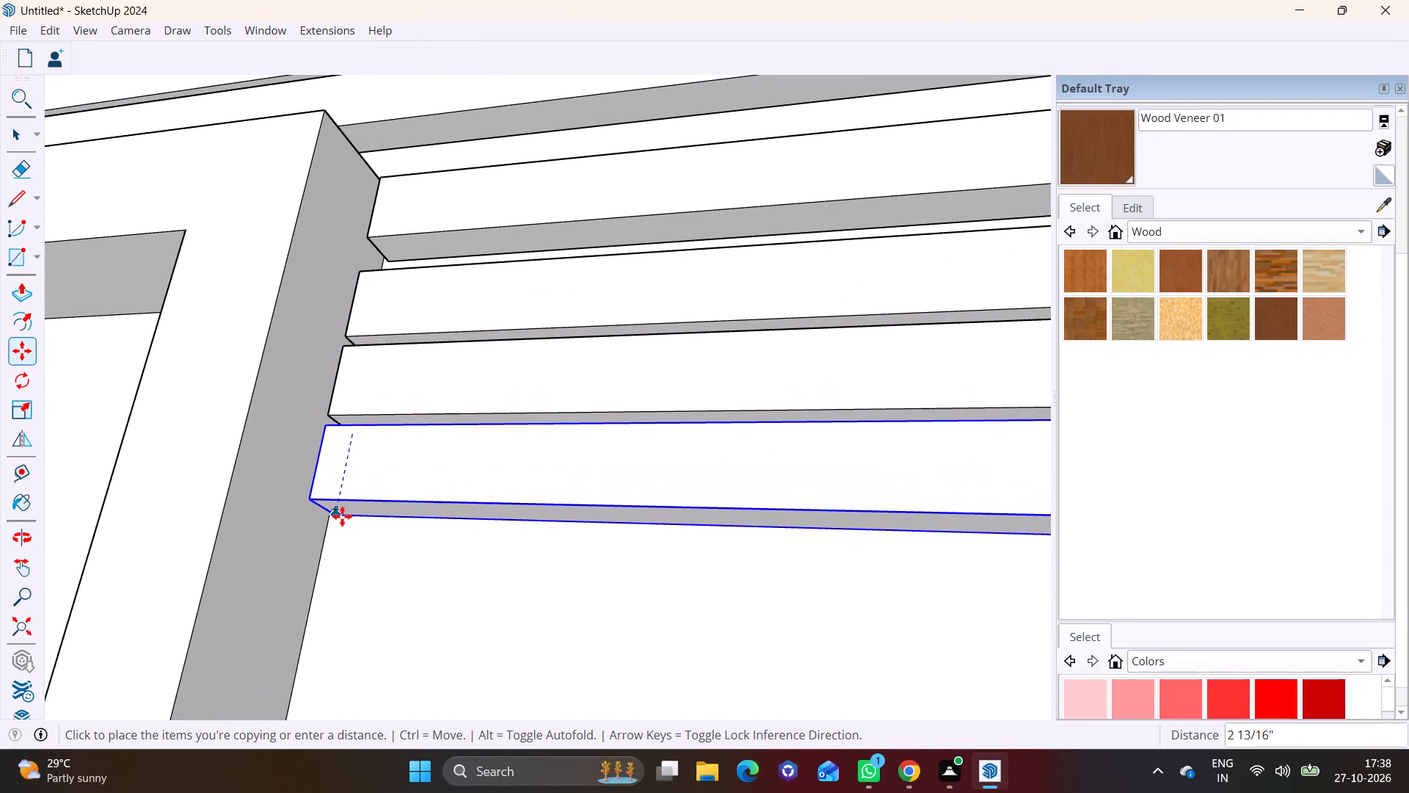
click(343, 518)
Add four more strip copies below along the tall window frame's edge, about 2 11/16" apart with narrow gaps between them.
shift+middle_drag(385, 519, 423, 315)
click(371, 321)
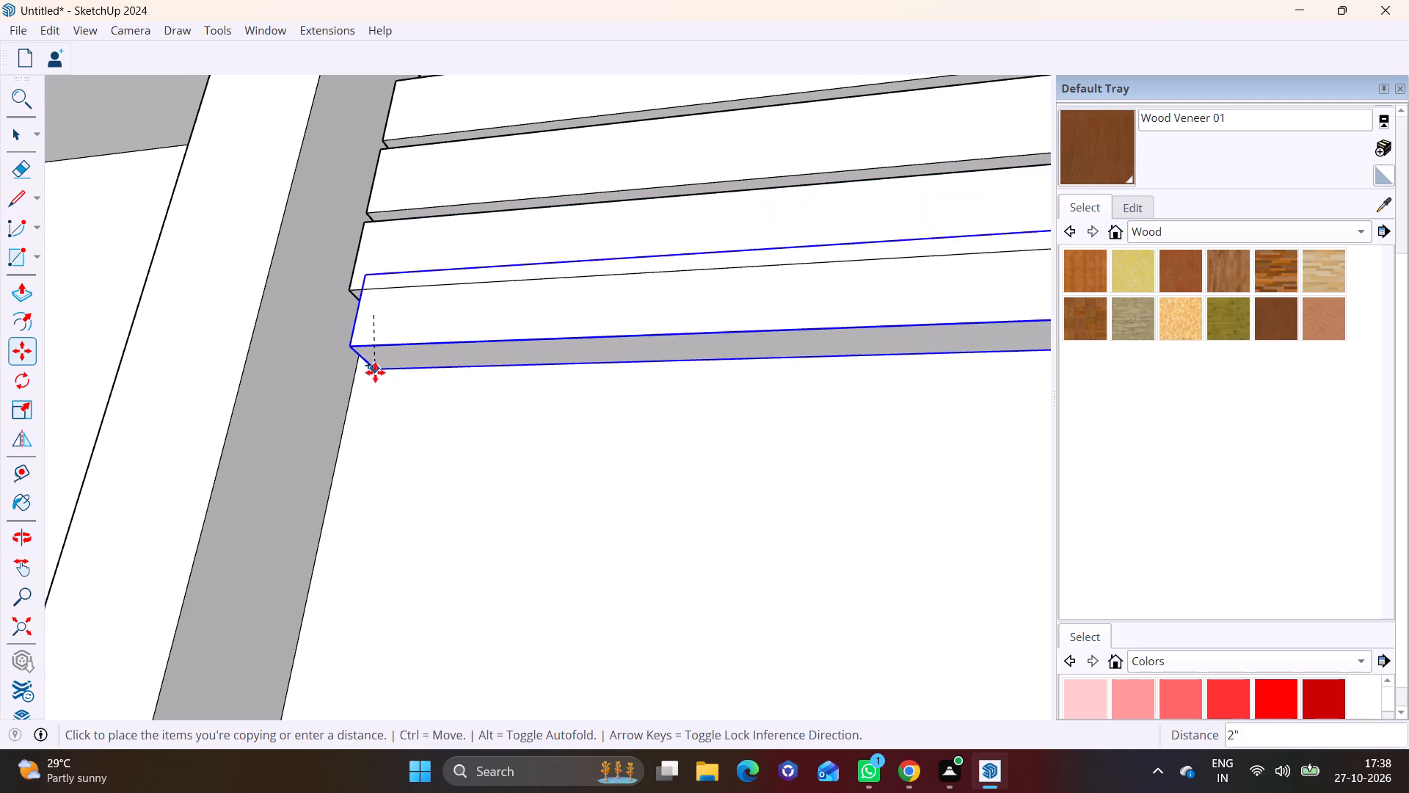
click(363, 396)
click(352, 399)
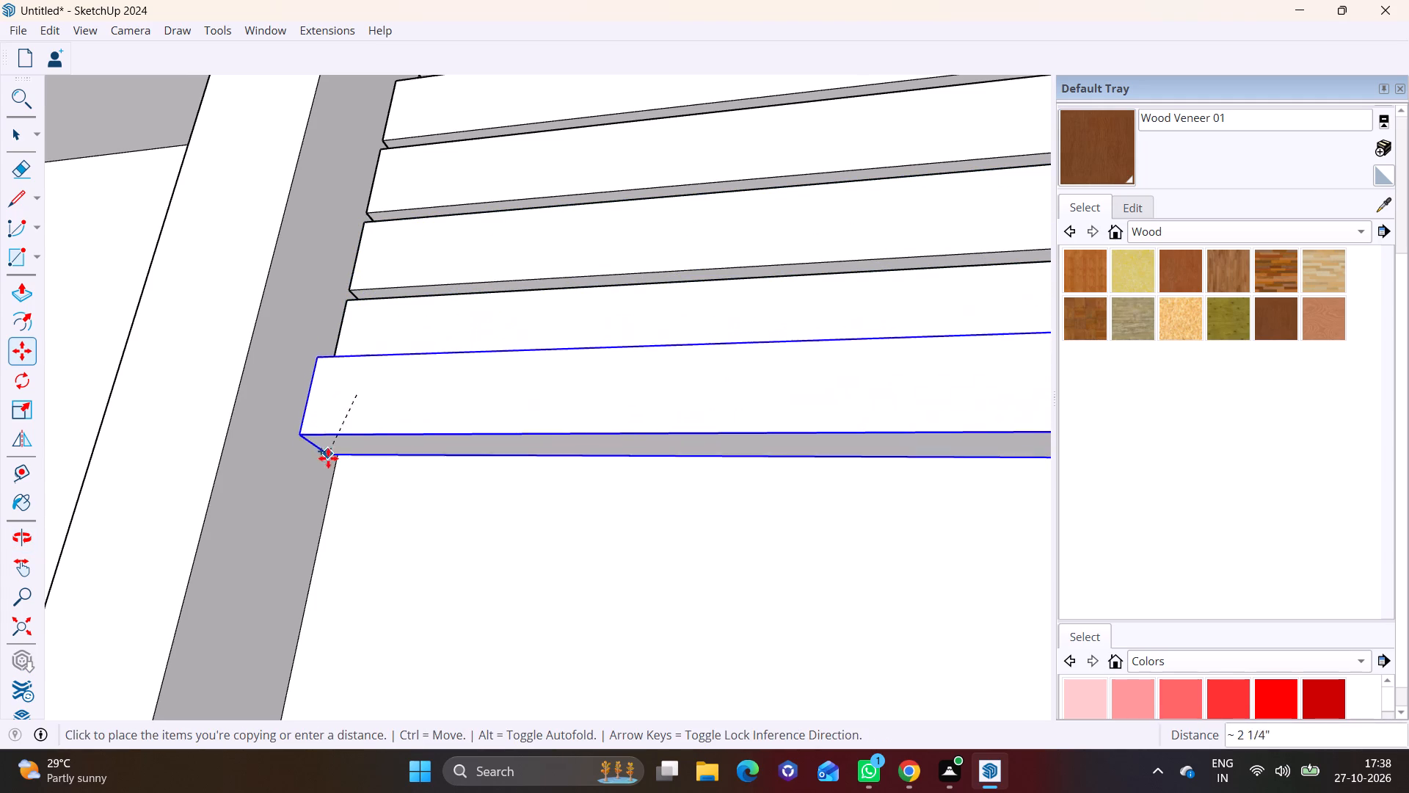
click(338, 478)
shift+middle_drag(354, 478, 405, 303)
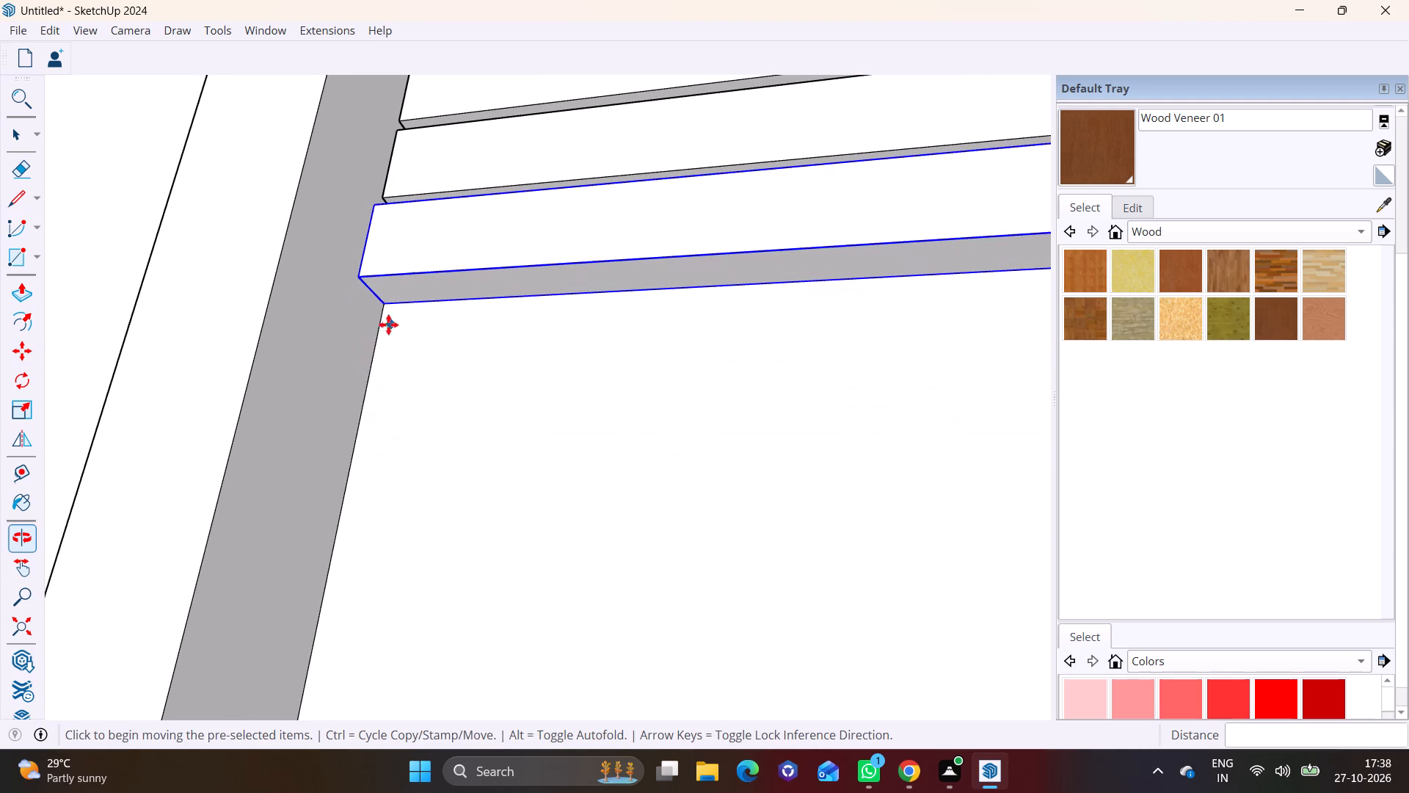
click(387, 311)
click(377, 387)
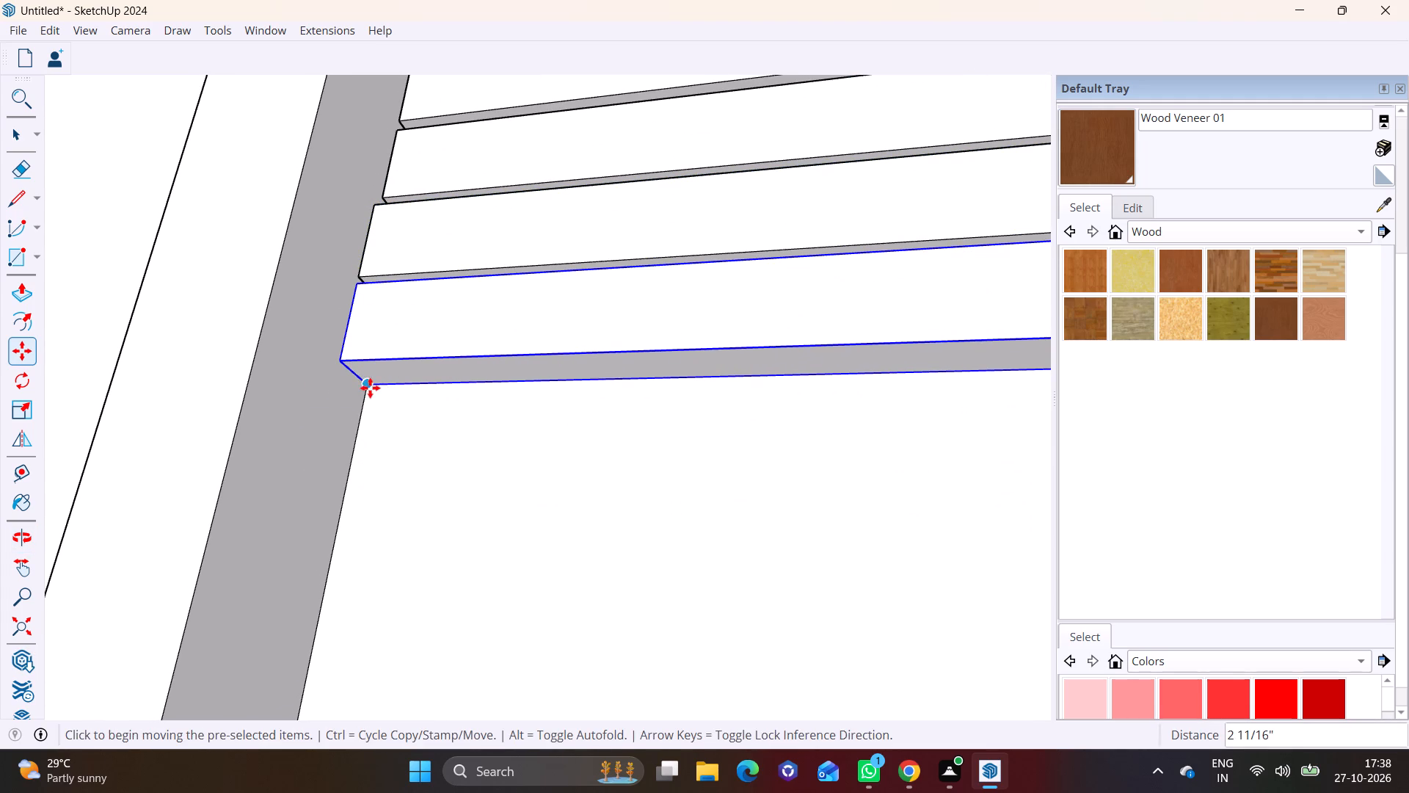
click(370, 388)
click(348, 479)
Continue the strip series with three more copies down the frame's edge, each about 2 5/8" to 2 13/16" below the previous one.
shift+middle_drag(366, 472, 390, 272)
click(374, 290)
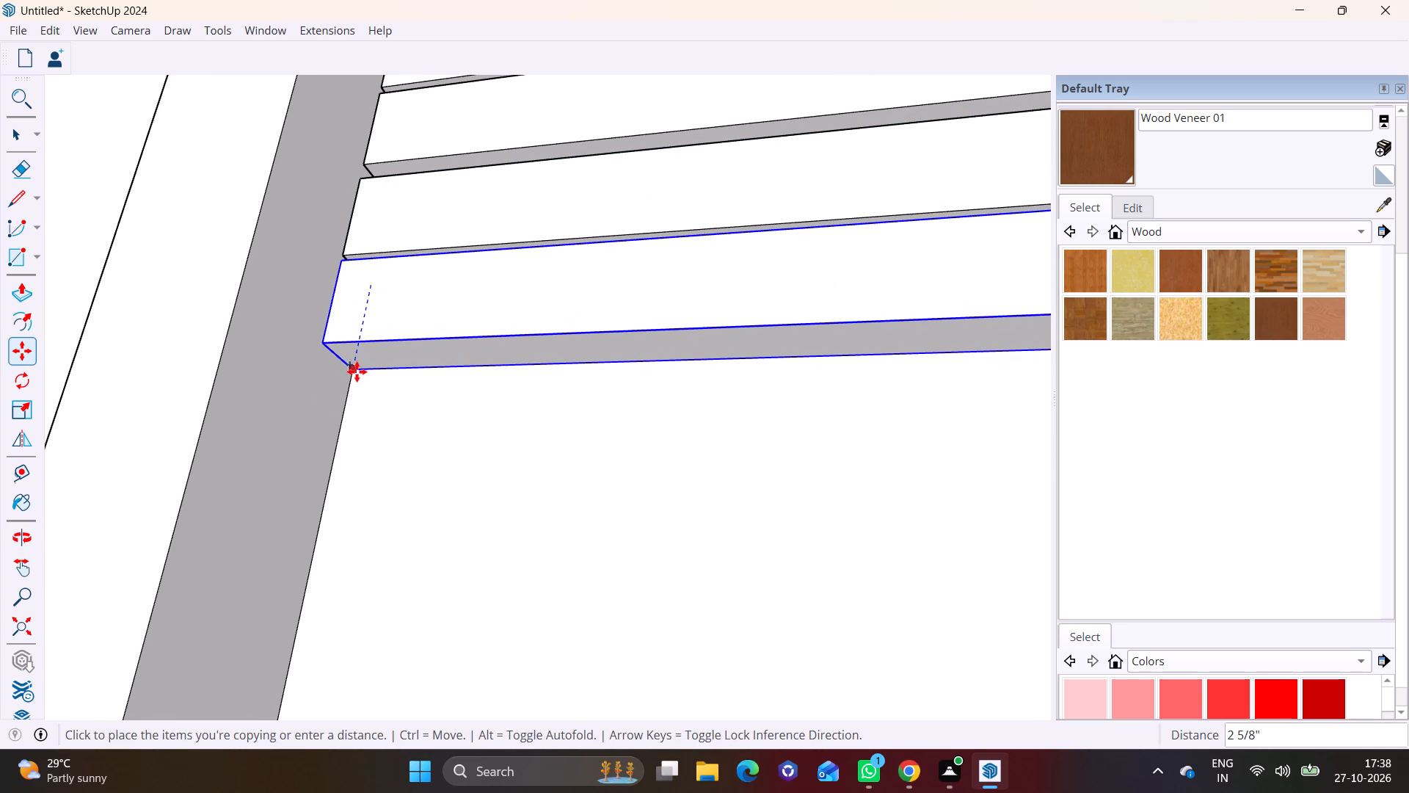
click(357, 372)
click(345, 374)
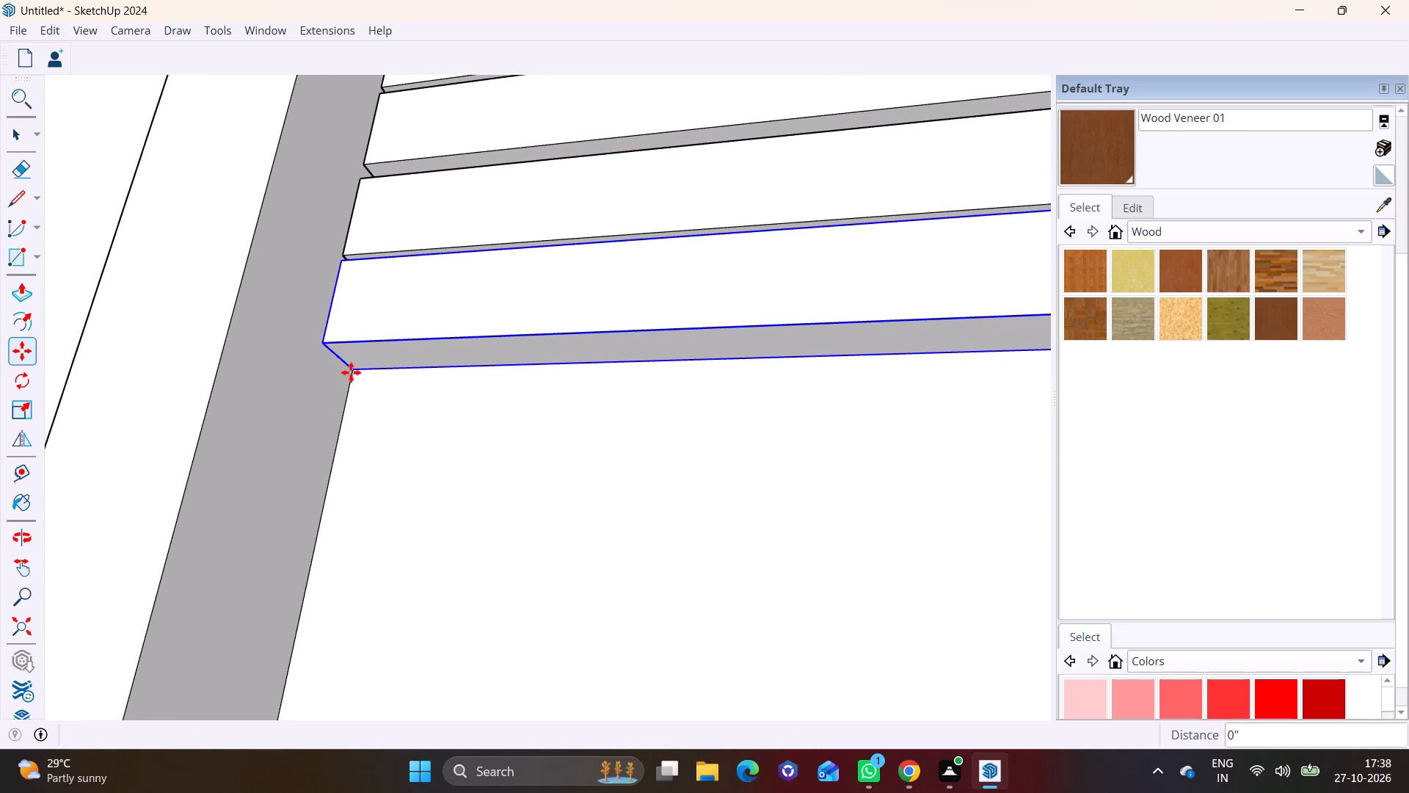
click(351, 372)
click(360, 370)
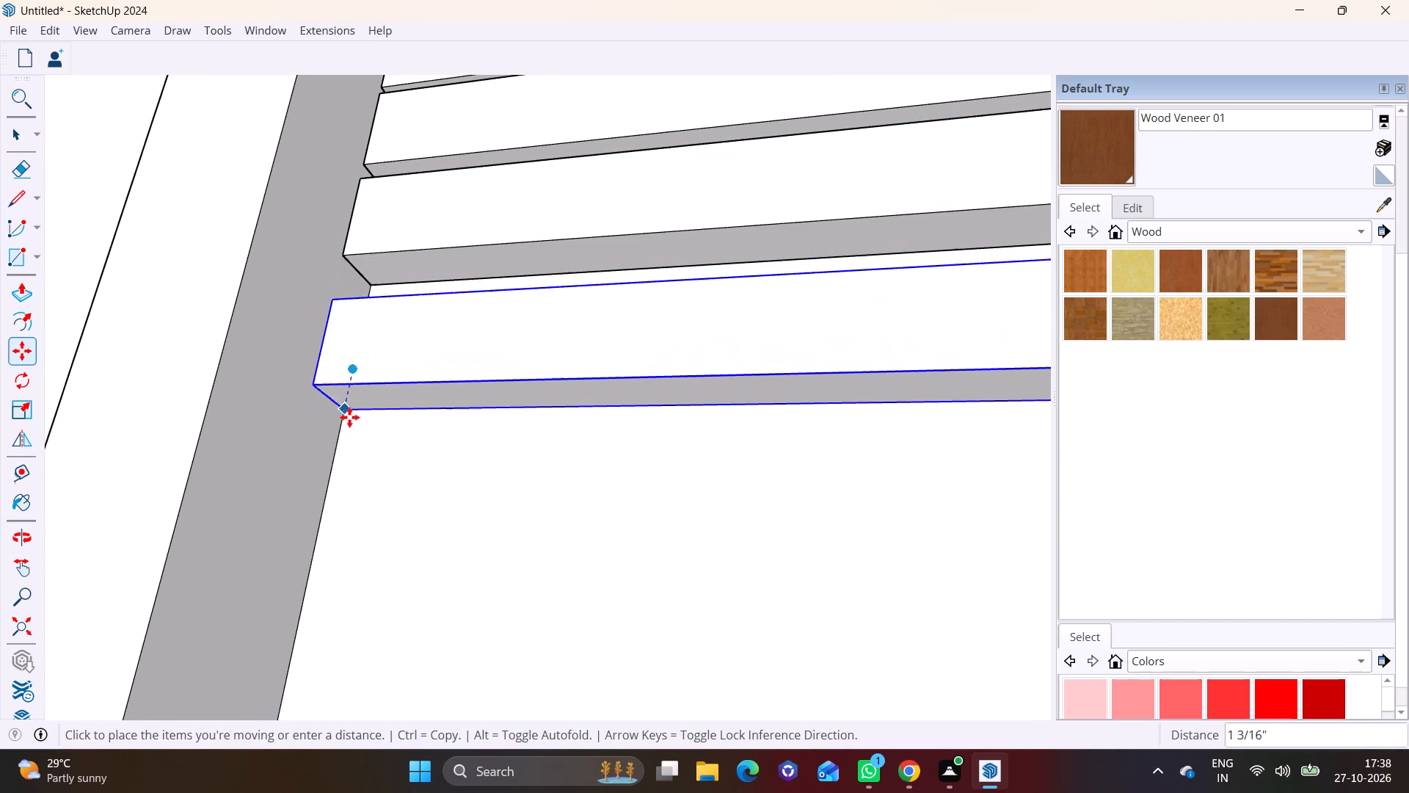
click(334, 466)
shift+middle_drag(372, 457, 382, 368)
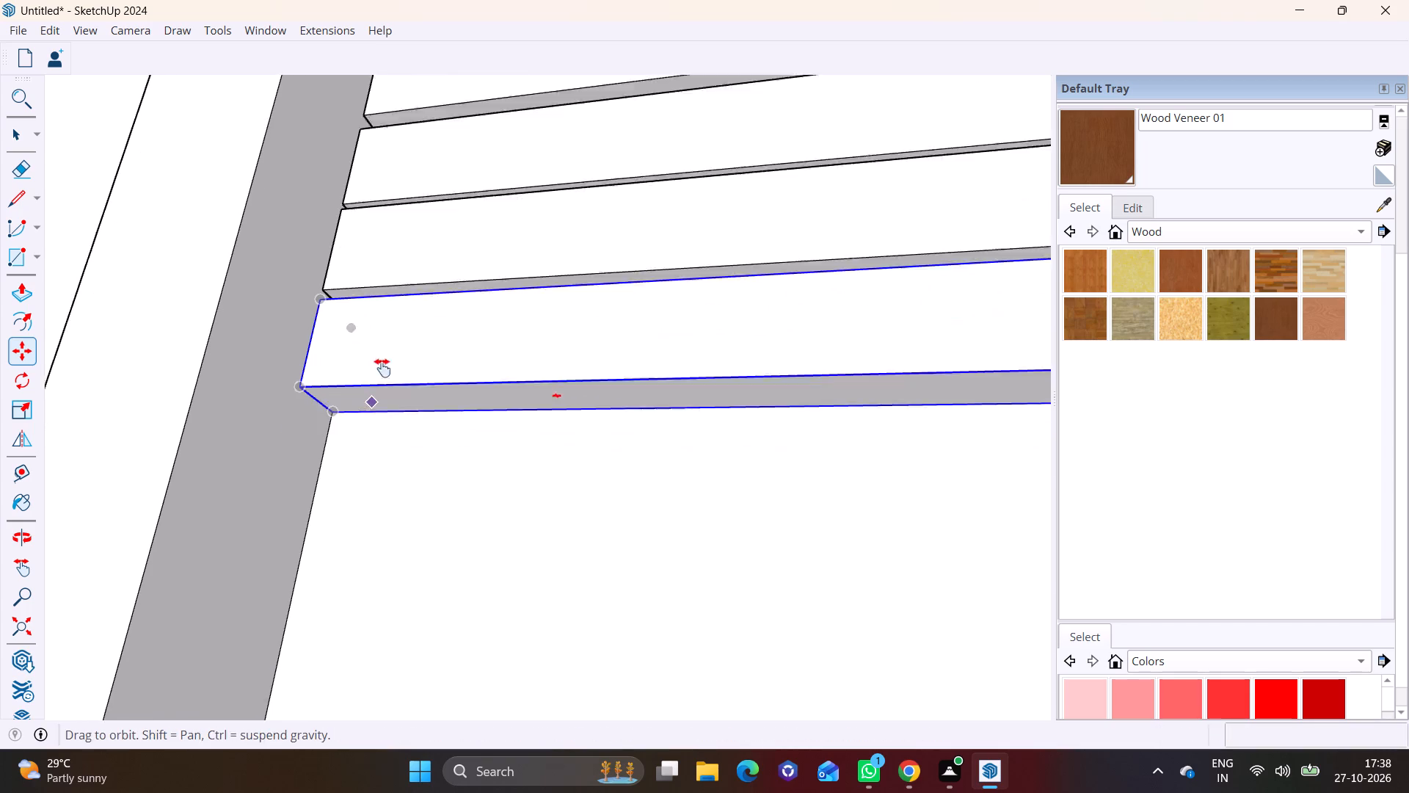
shift+middle_drag(382, 368, 401, 263)
click(363, 281)
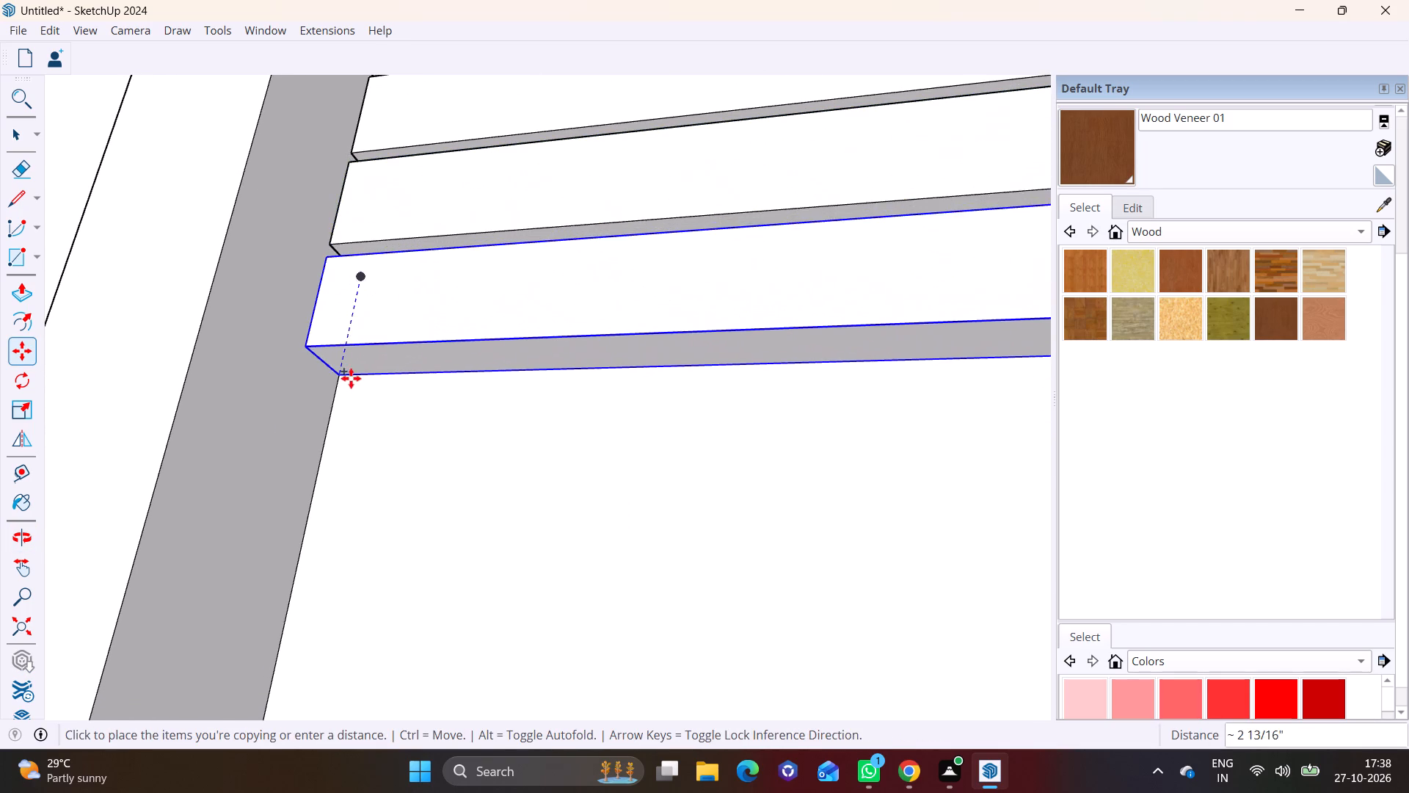
click(351, 378)
Copy the lowest strip downward three more times along the window frame, about 2 3/4" apart.
shift+middle_drag(374, 366, 418, 225)
click(376, 236)
click(385, 244)
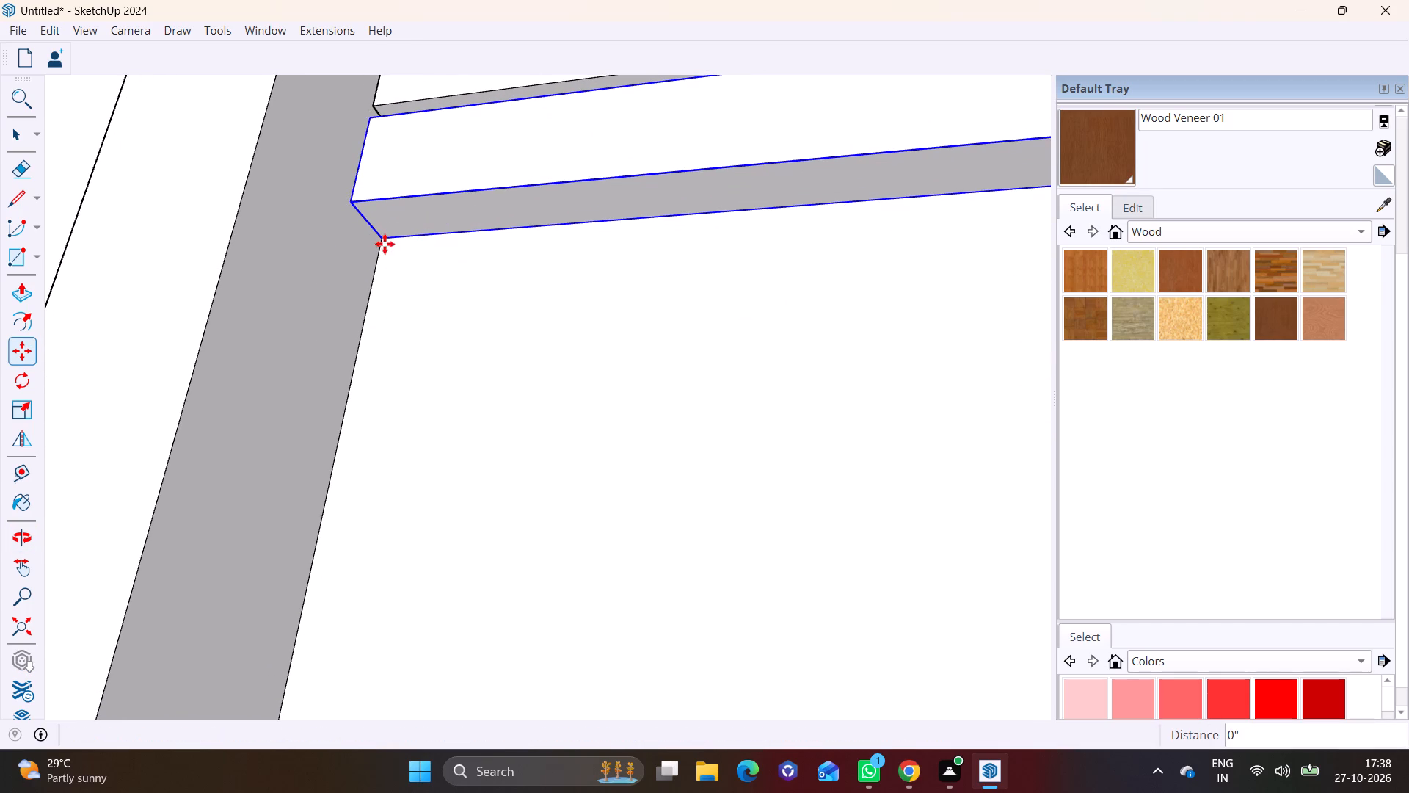
click(382, 239)
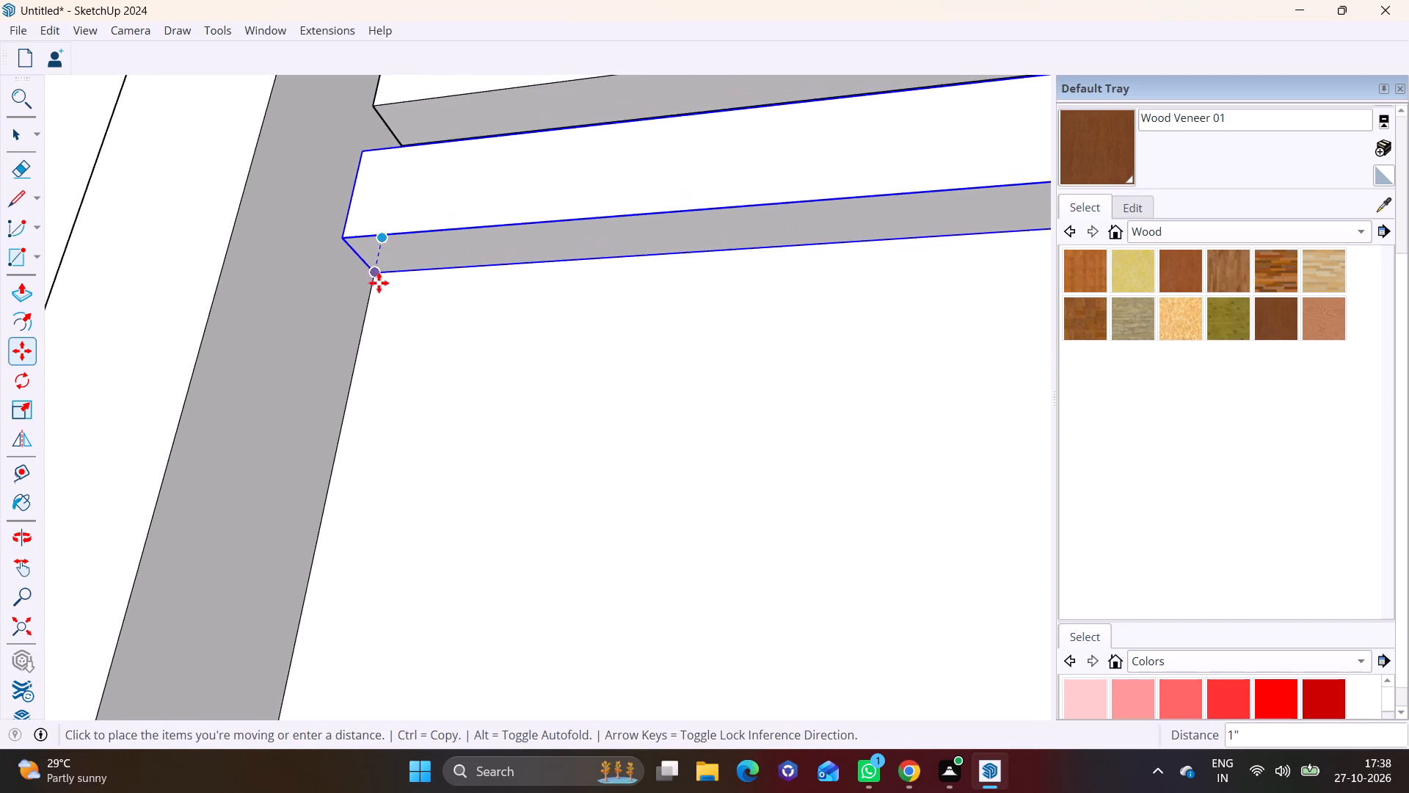
click(366, 338)
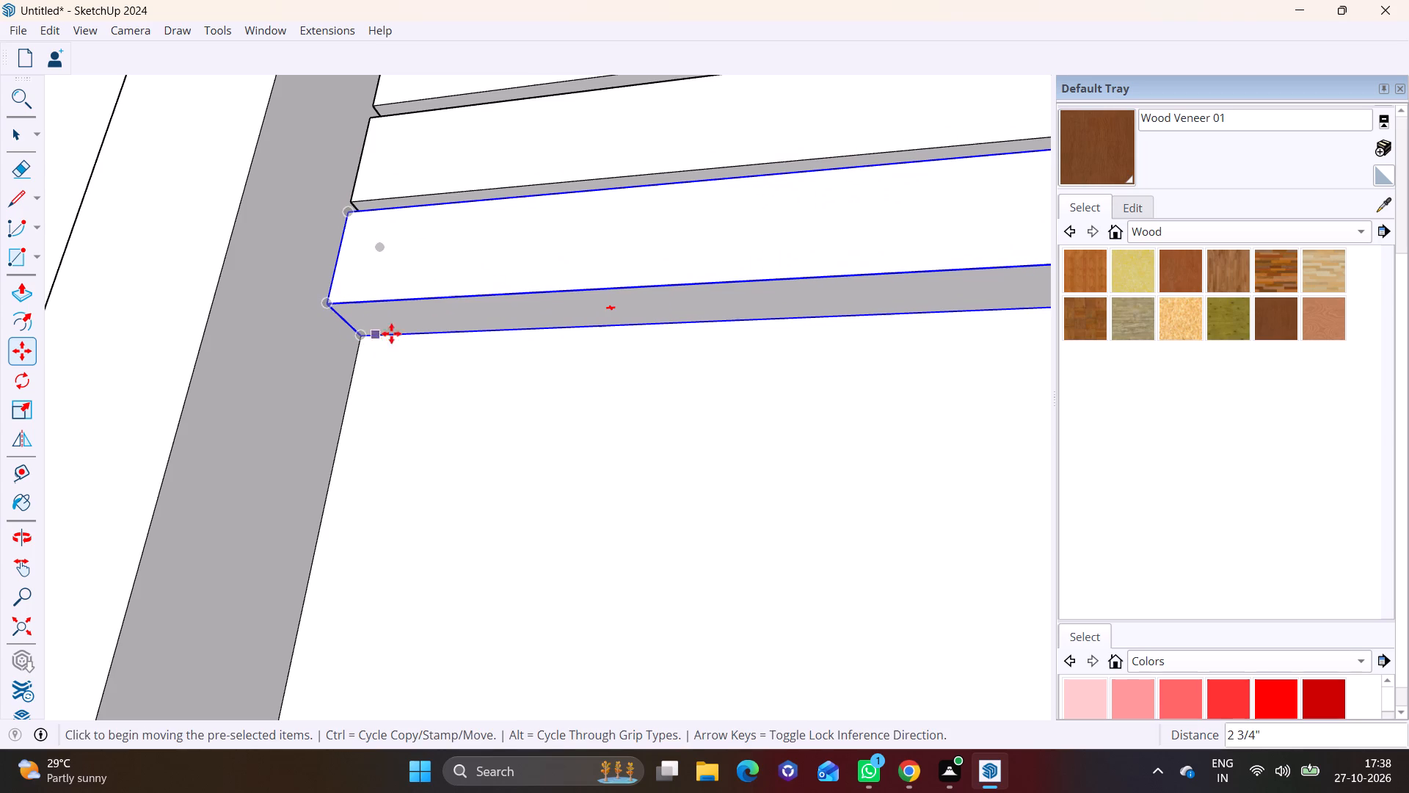
click(360, 335)
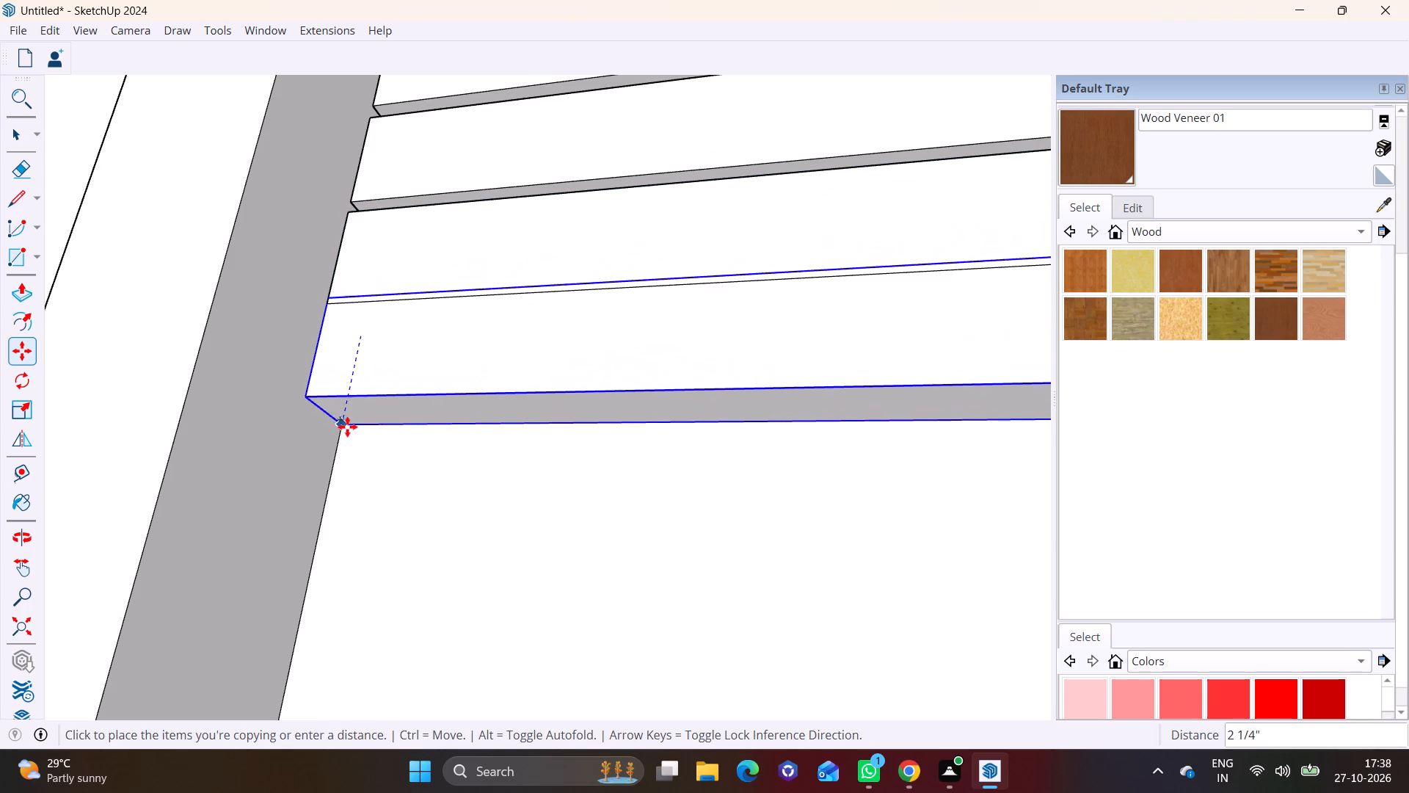
click(338, 446)
shift+middle_drag(384, 427, 415, 256)
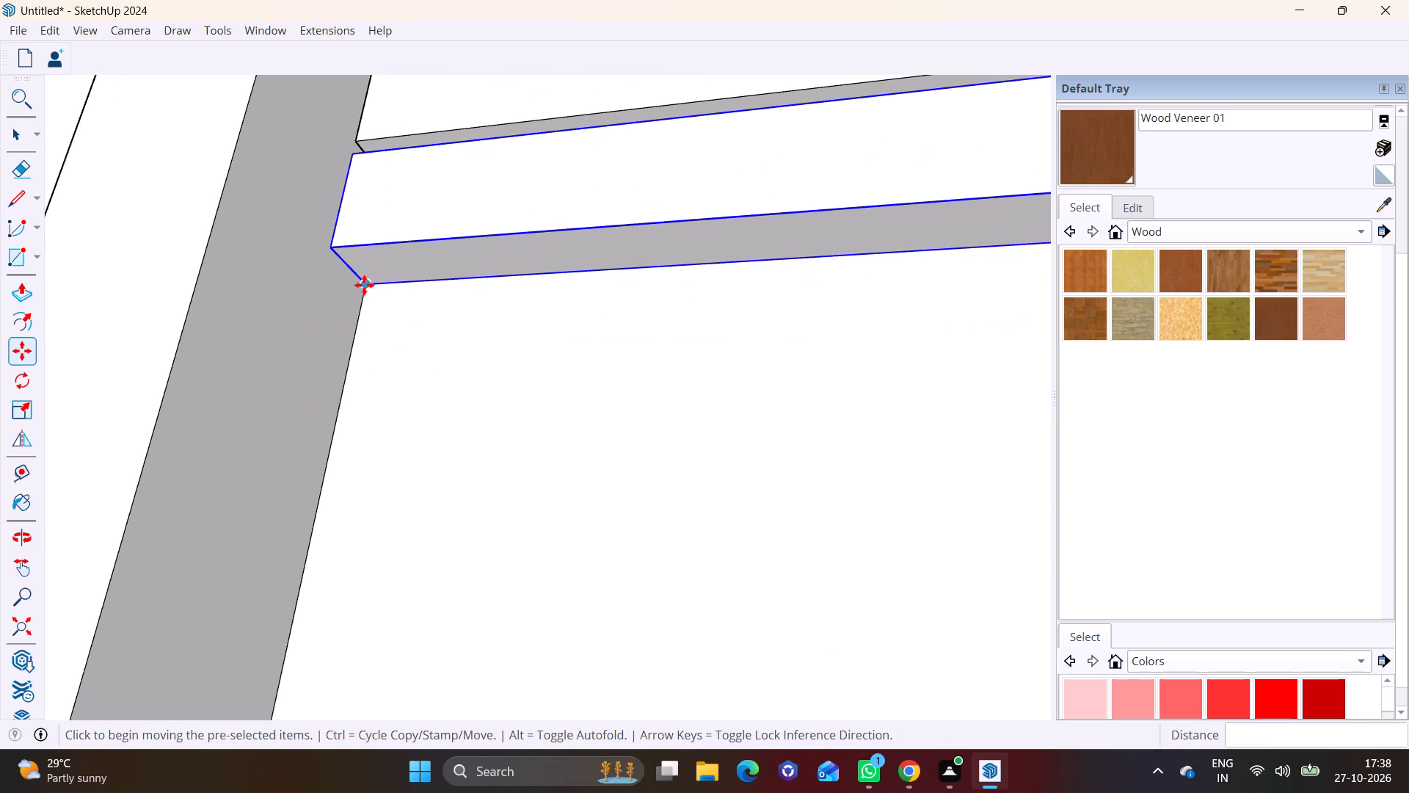
click(364, 285)
click(360, 390)
Add four further strip copies down the window frame's edge, spaced about 2 9/16" to 2 11/16" apart.
shift+scroll(409, 380, up, 1)
shift+middle_drag(409, 380, 440, 235)
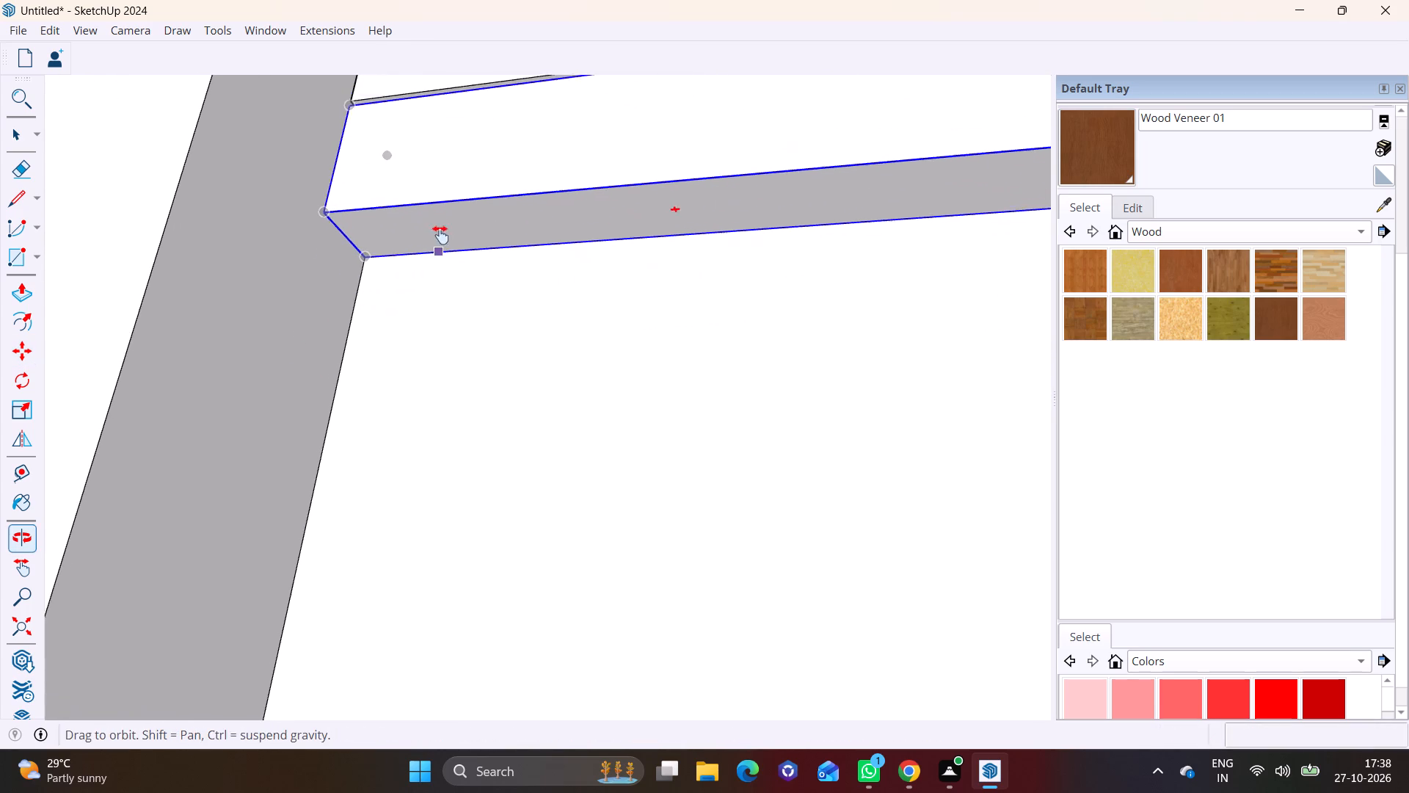
shift+middle_drag(440, 235, 443, 225)
click(373, 238)
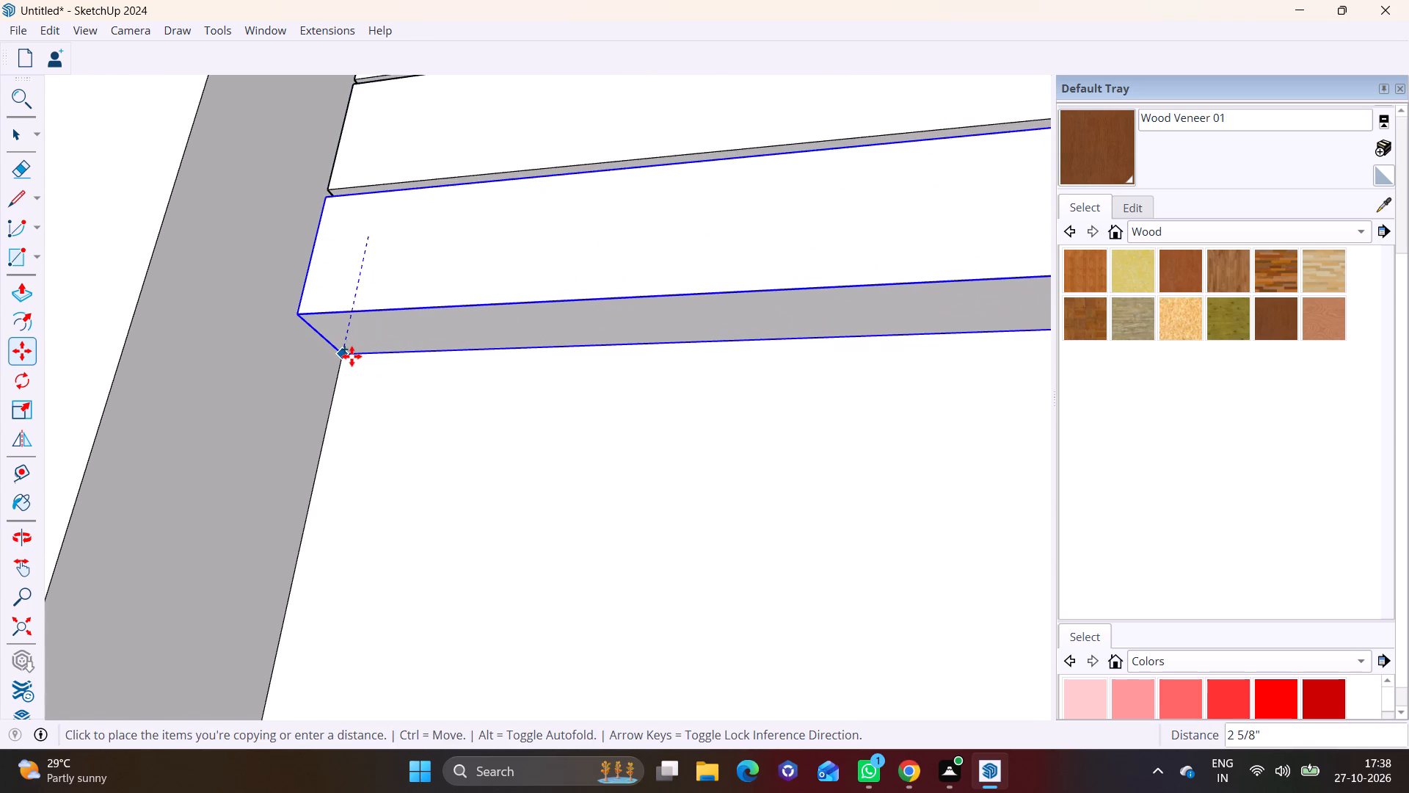
click(351, 360)
shift+middle_drag(395, 345, 426, 180)
click(362, 263)
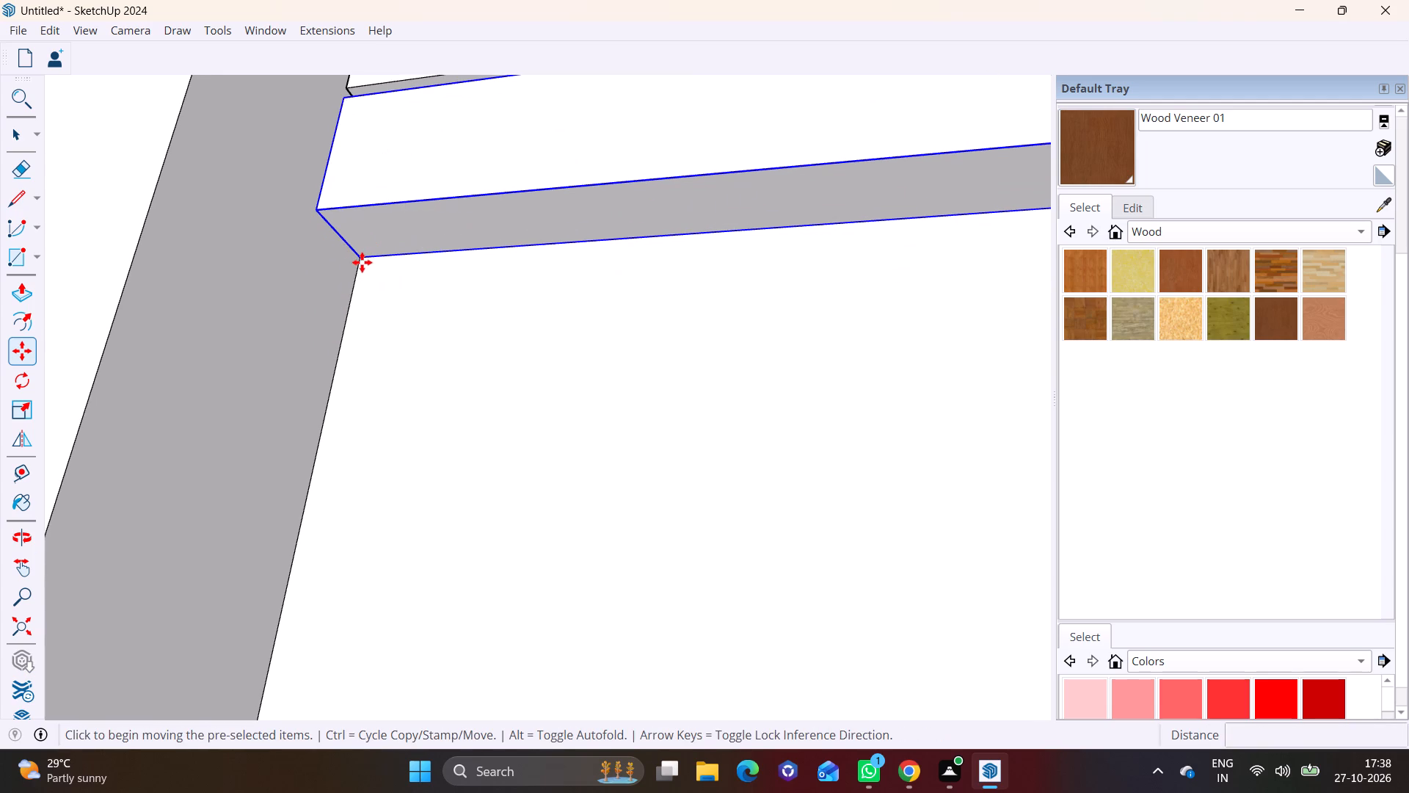
click(339, 382)
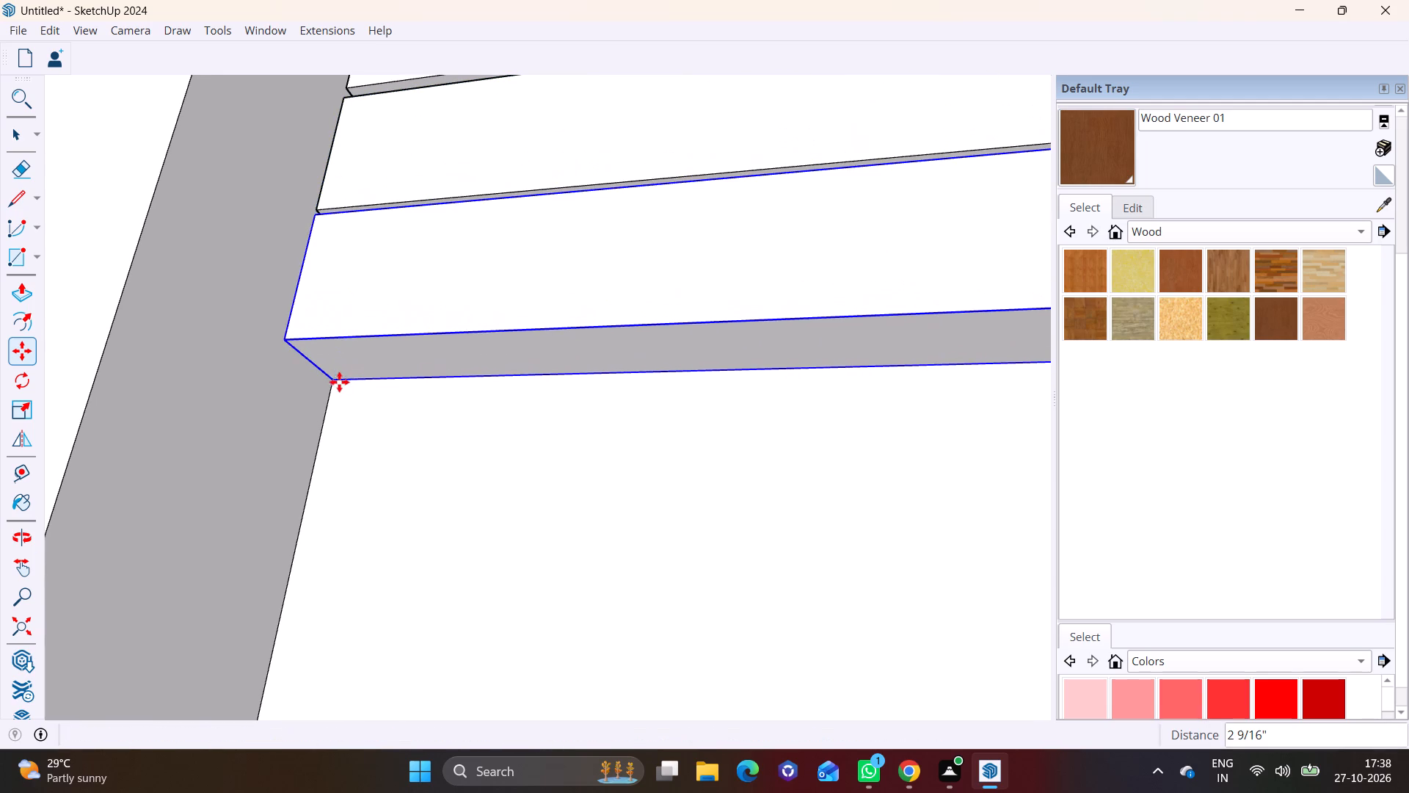
shift+middle_drag(393, 333, 393, 200)
click(334, 256)
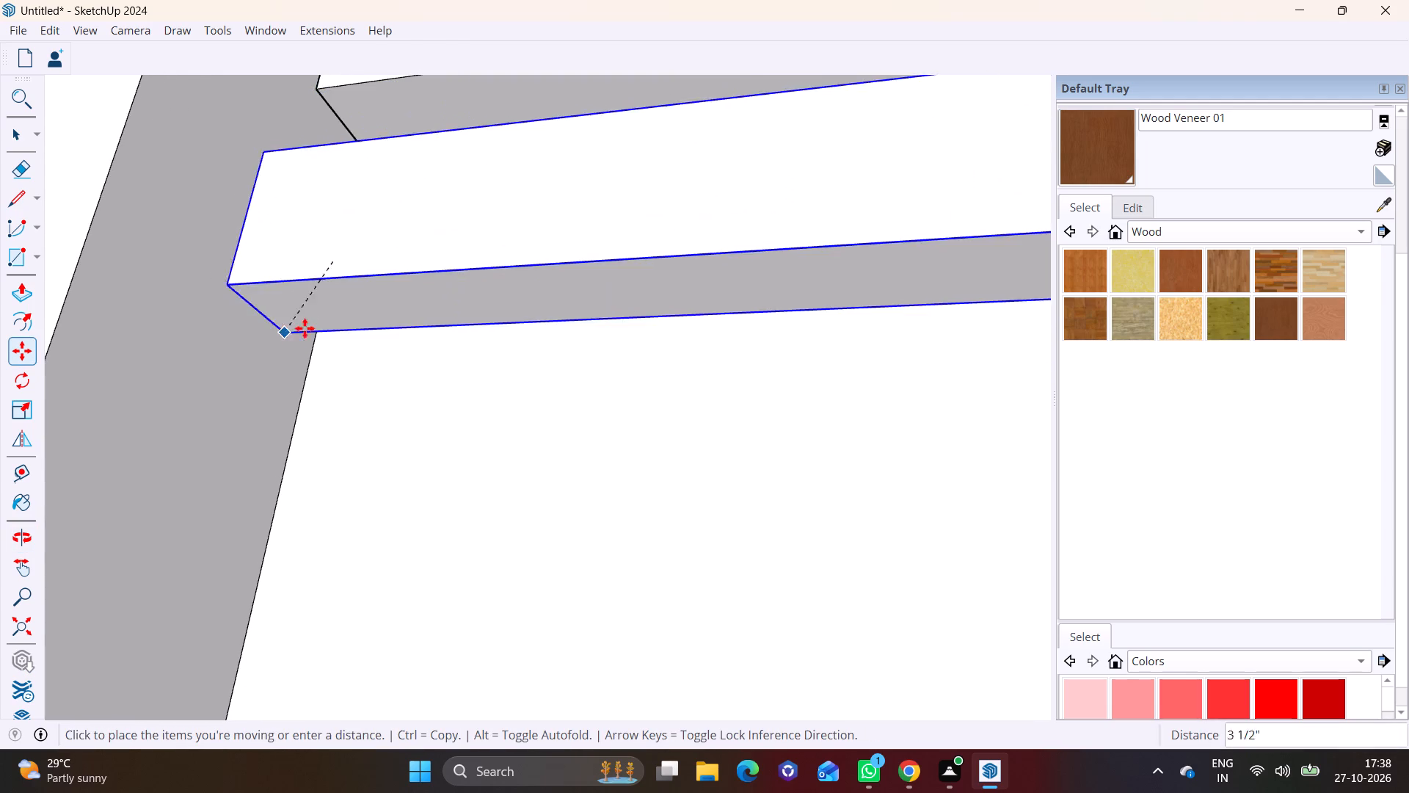
click(303, 399)
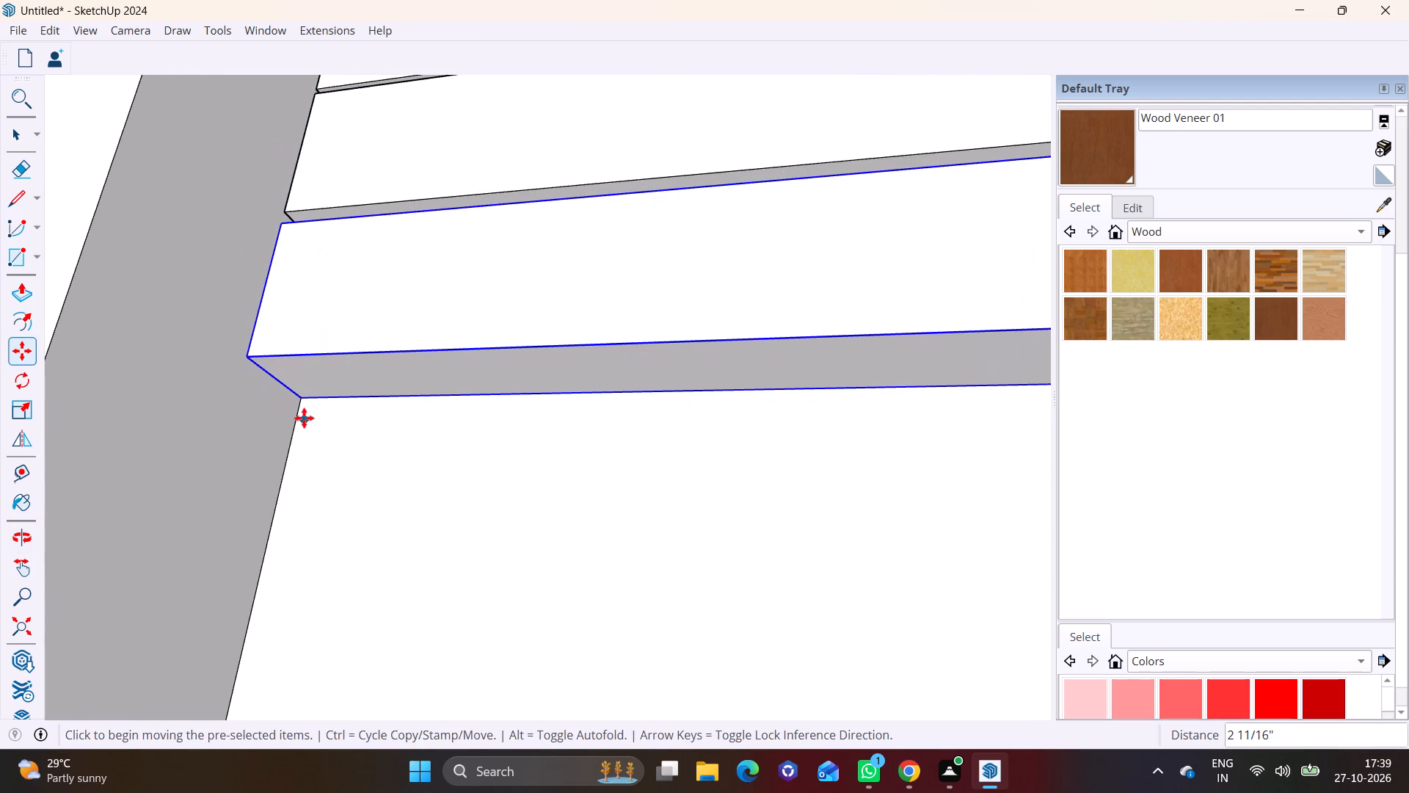
click(299, 396)
click(263, 550)
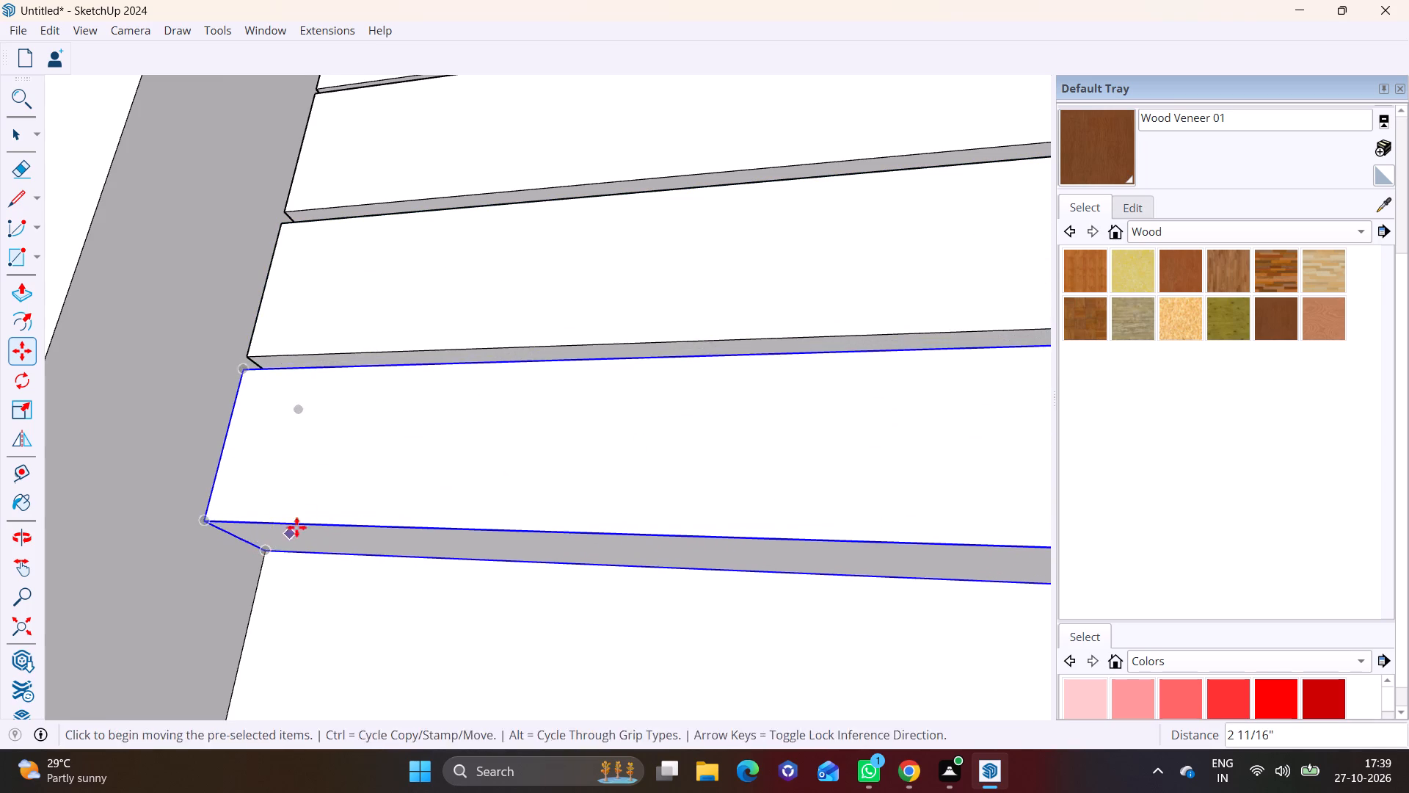
Extend the strip series down the frame's edge with three more copies, about 2 9/16" apart.
shift+middle_drag(310, 518, 374, 286)
click(320, 350)
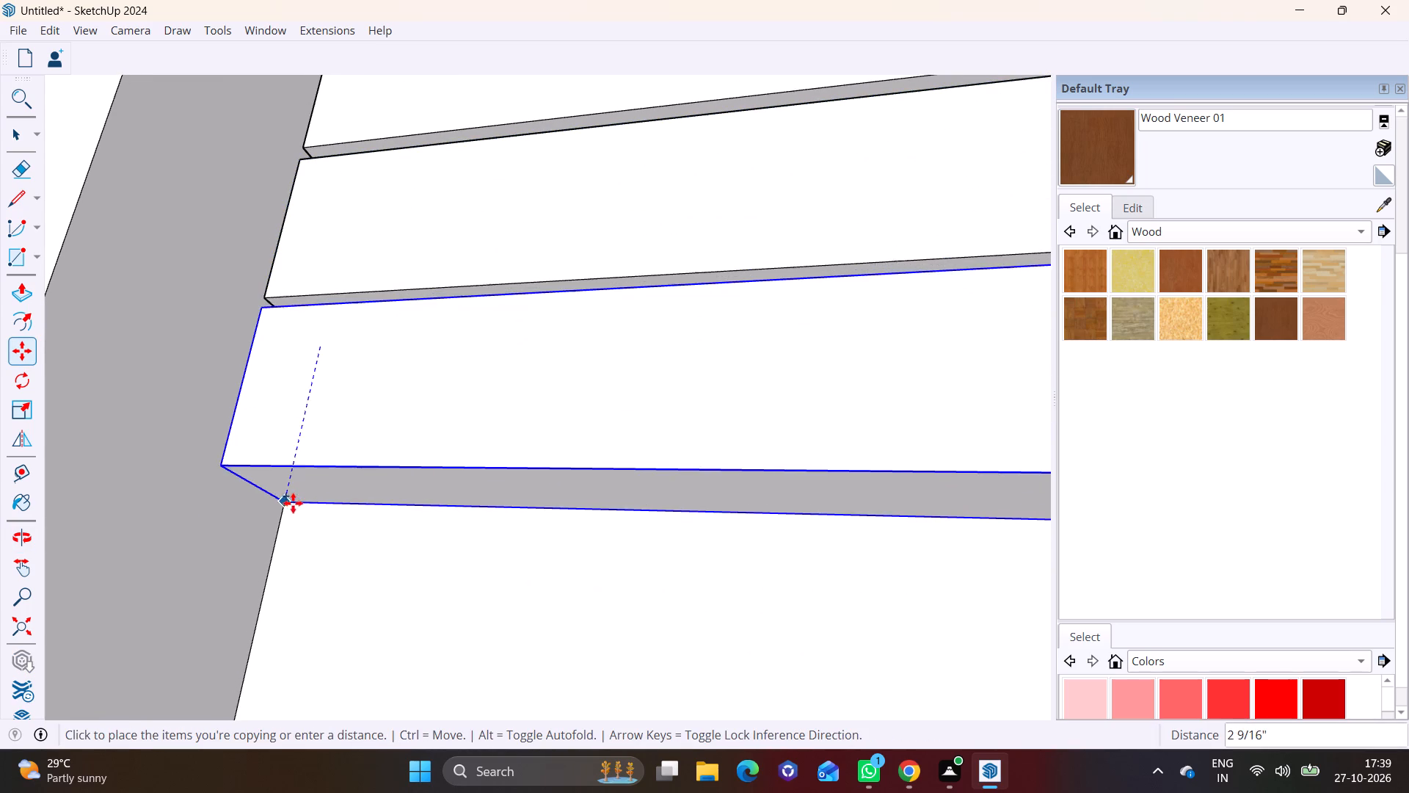
click(293, 504)
shift+middle_drag(350, 463, 418, 243)
shift+scroll(418, 243, up, 1)
click(335, 322)
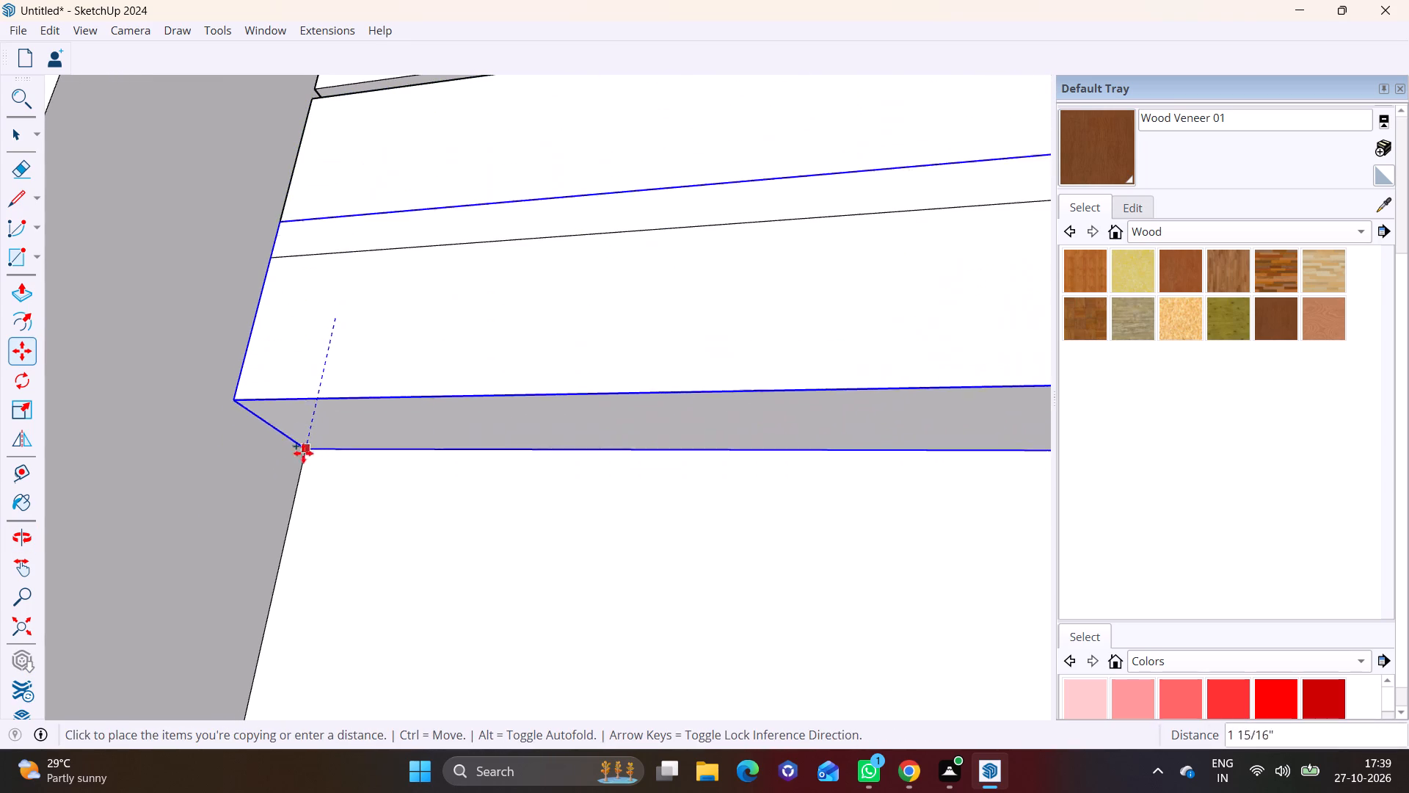
click(291, 496)
click(295, 501)
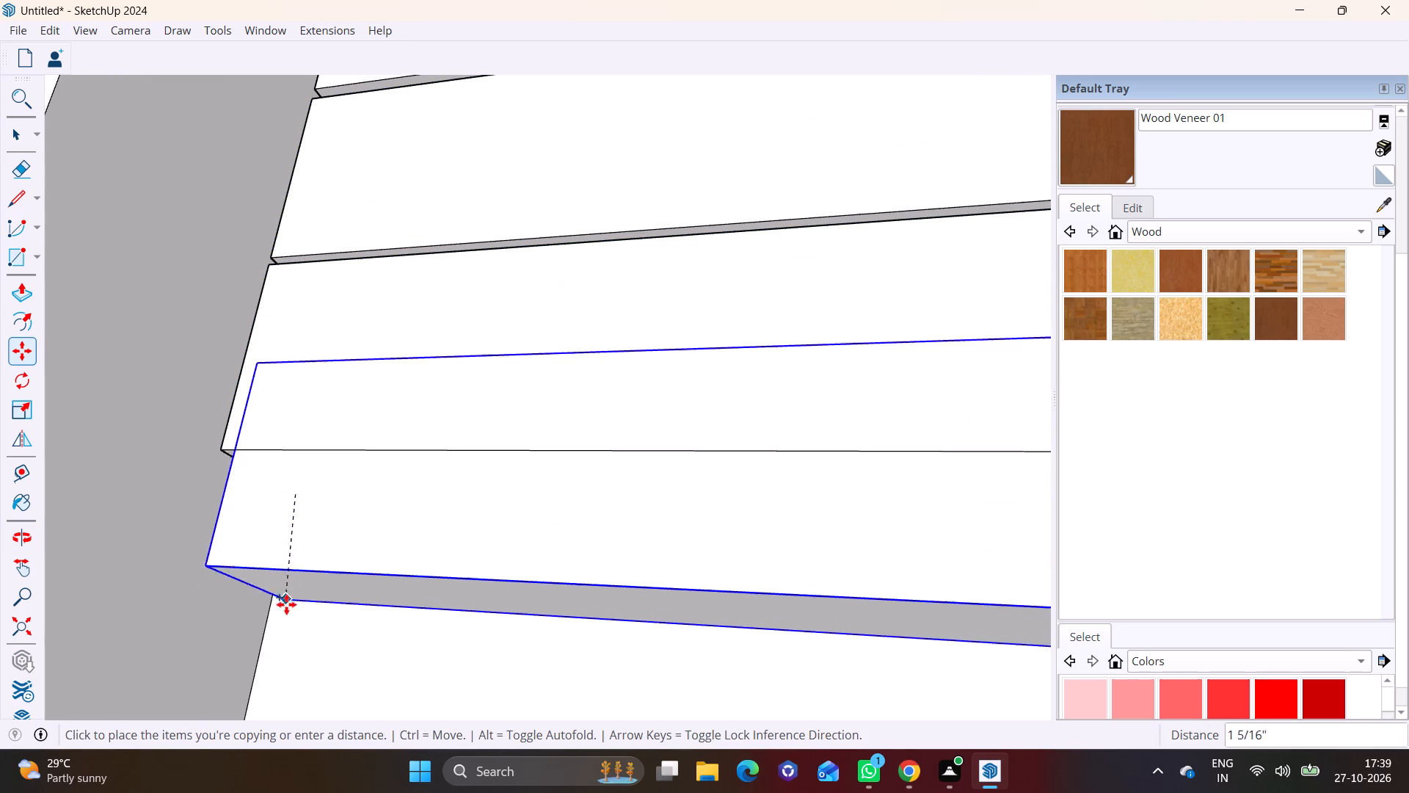
click(250, 698)
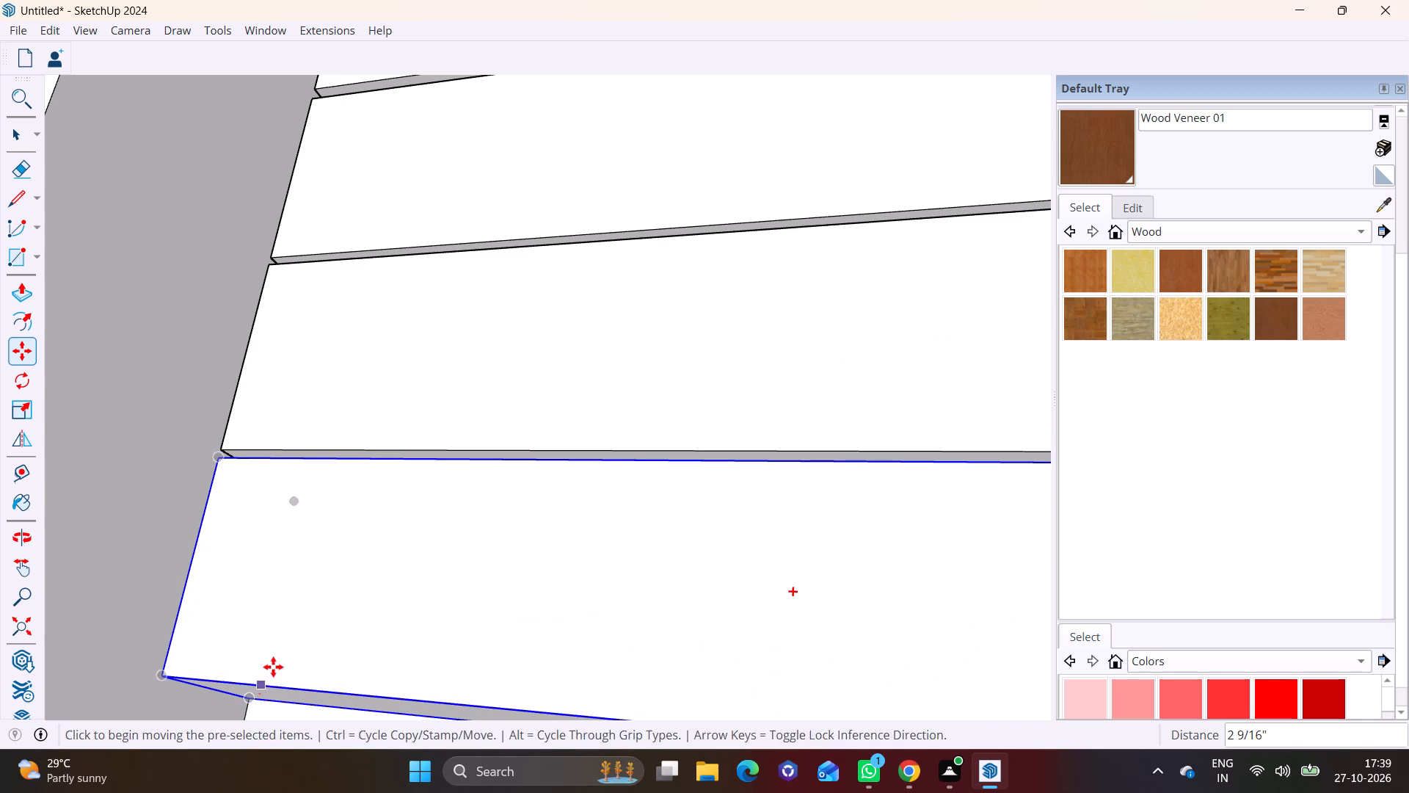
Place three more copies of the lowest strip beneath the series beside the window frame, about 2 9/16" apart.
shift+middle_drag(316, 620, 412, 157)
click(333, 303)
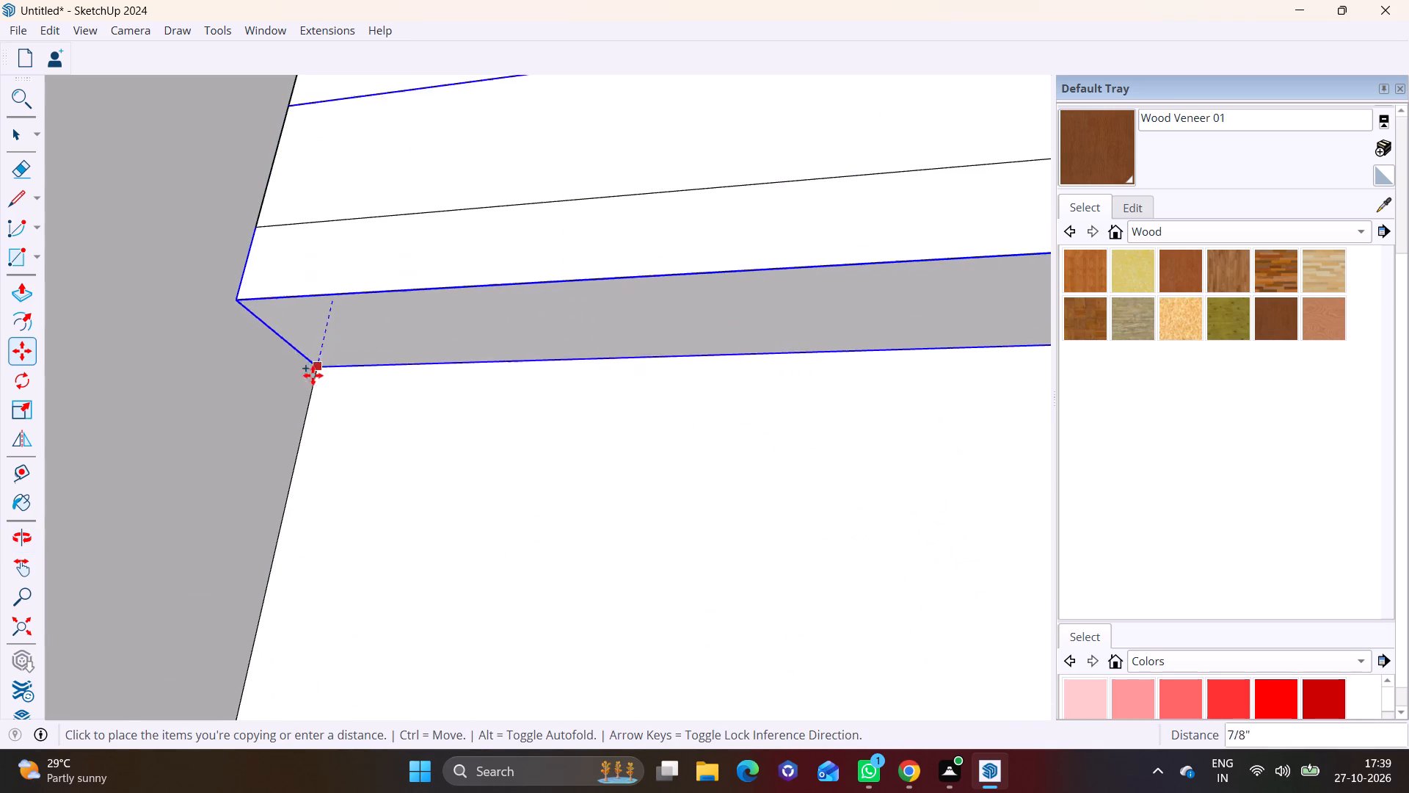
click(272, 502)
shift+middle_drag(302, 472, 372, 204)
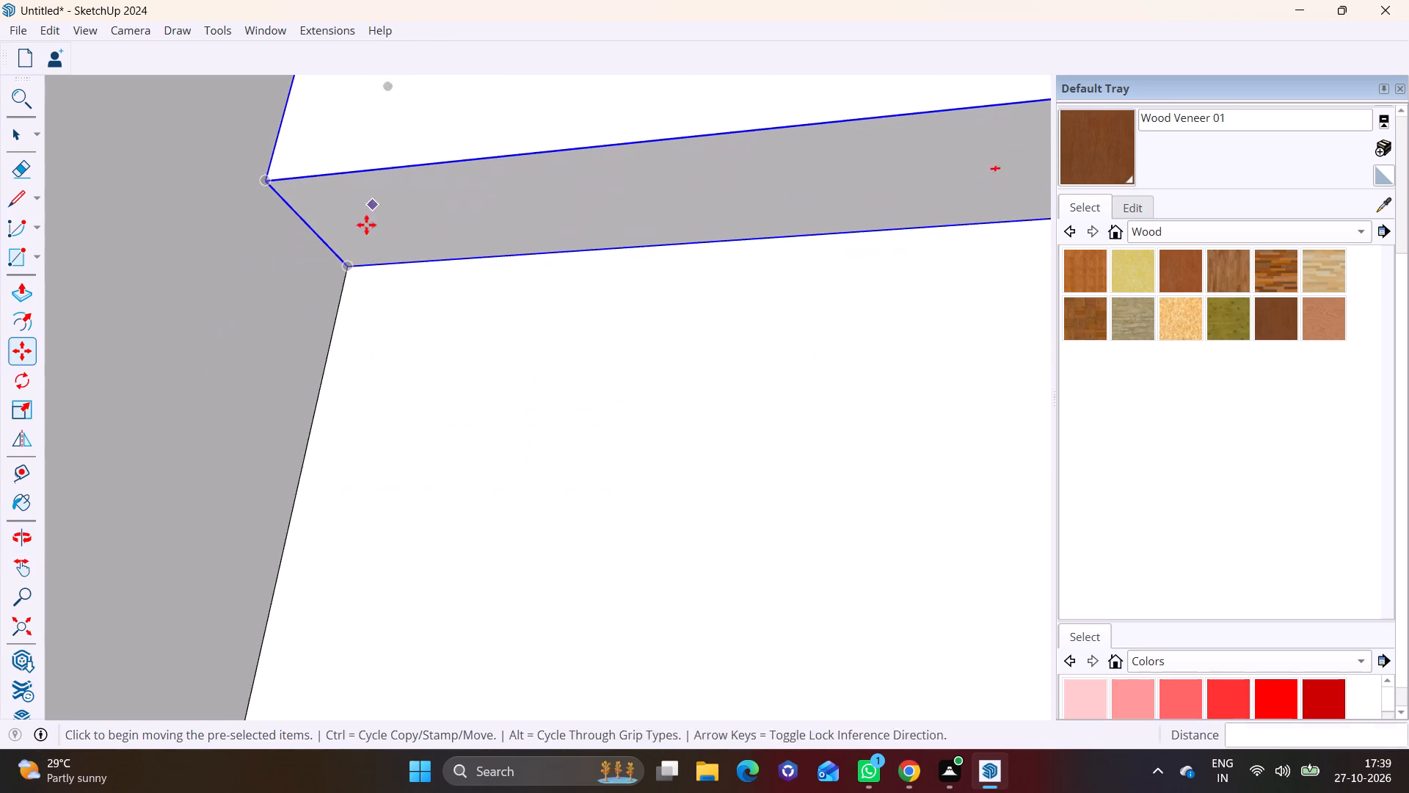
click(346, 268)
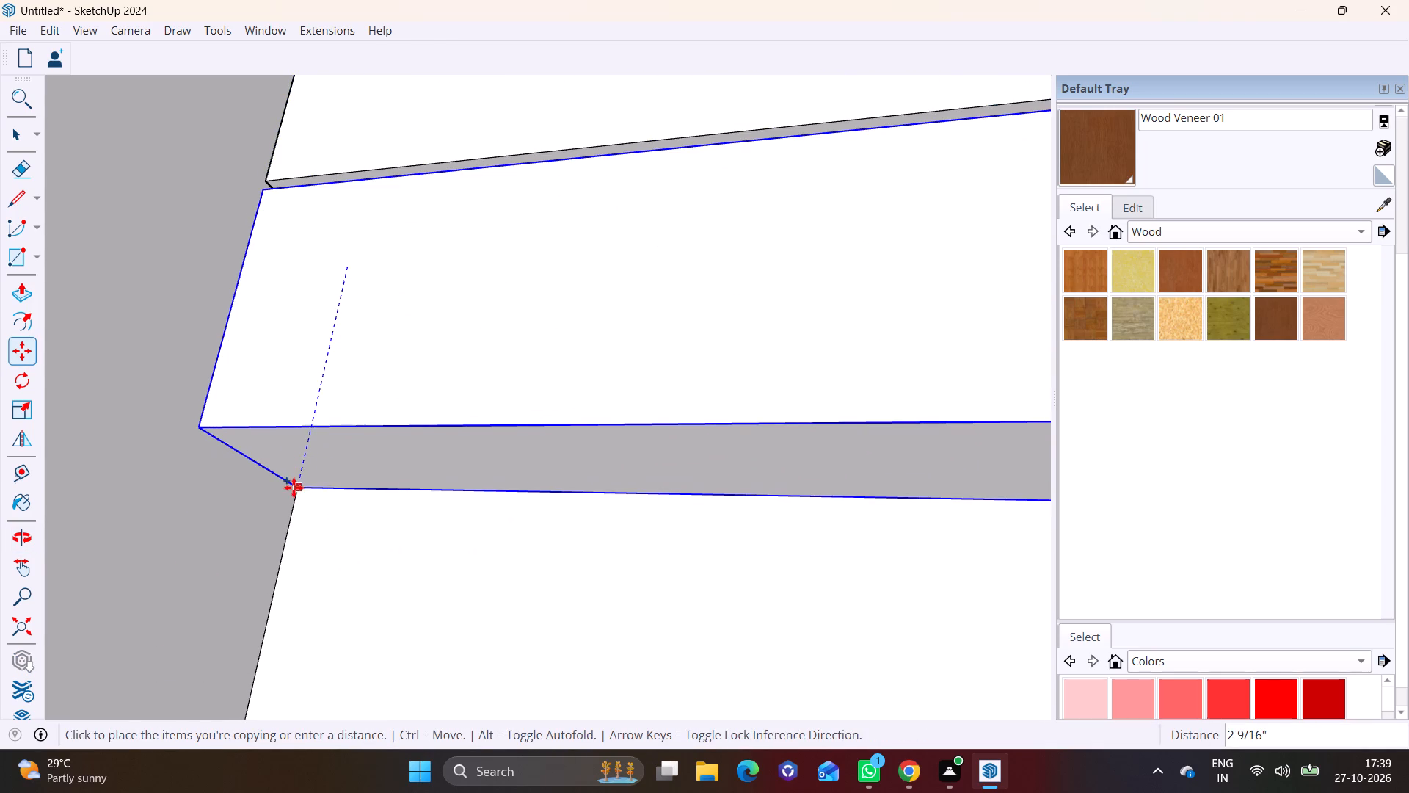
click(294, 488)
shift+middle_drag(311, 466, 348, 144)
shift+scroll(348, 144, up, 1)
click(337, 188)
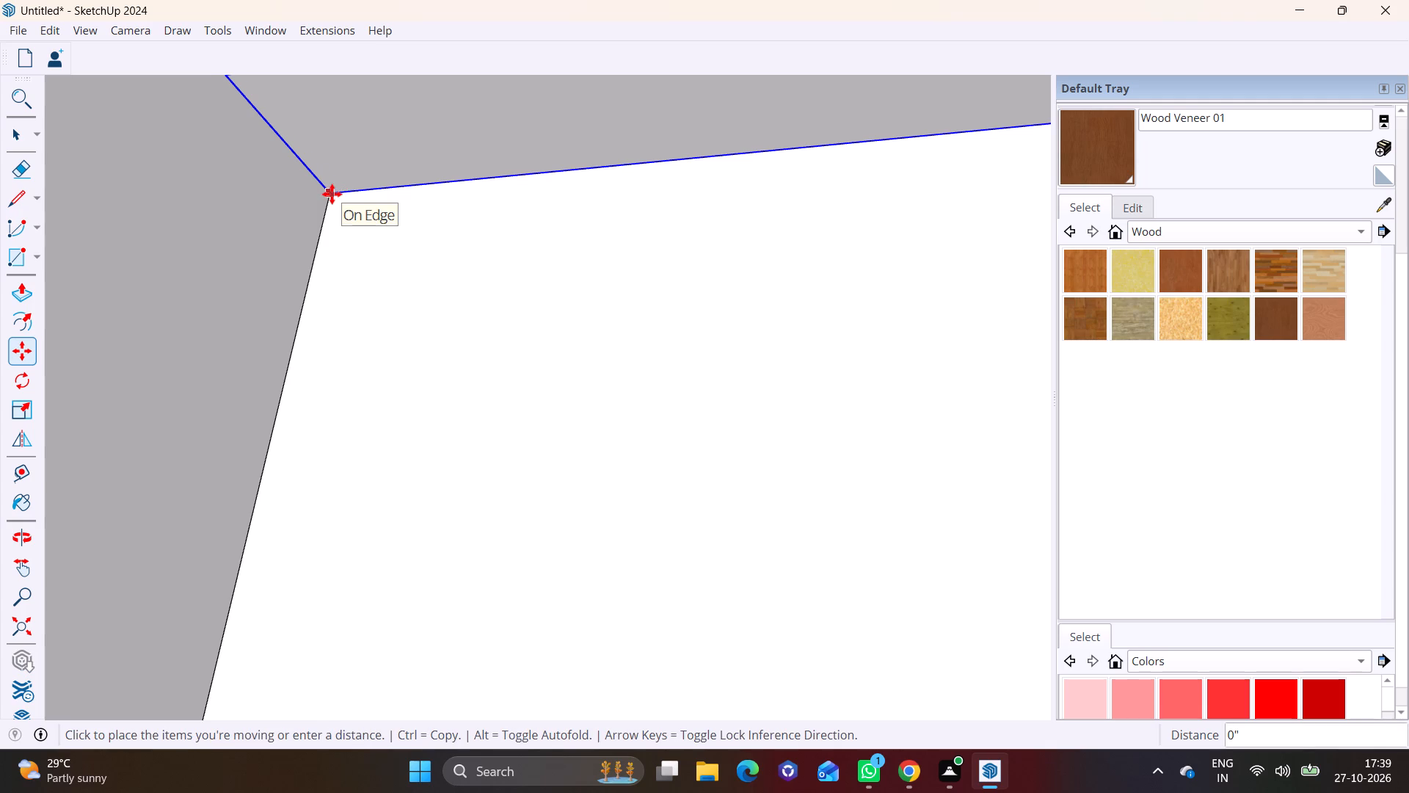
scroll(305, 371, down, 8)
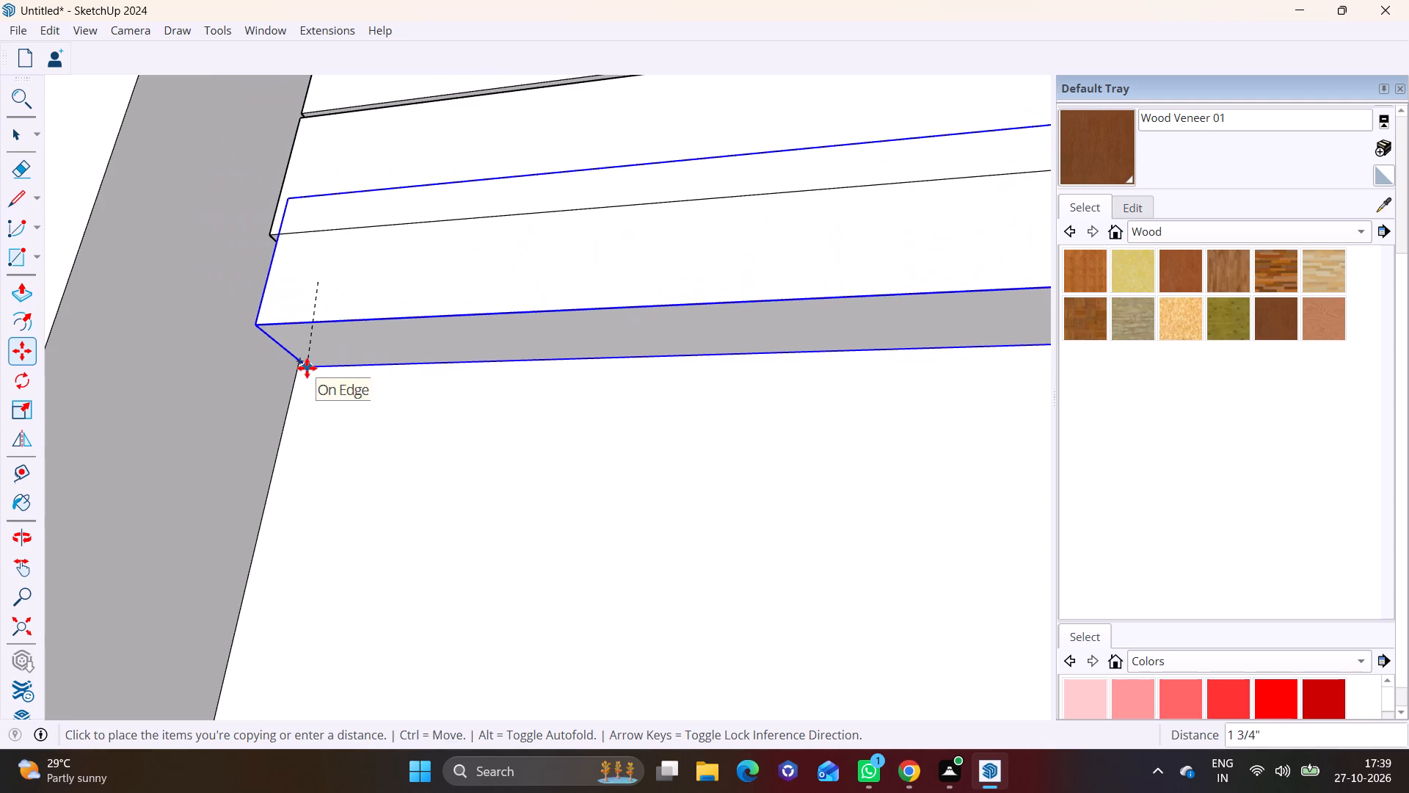
click(277, 413)
shift+middle_drag(300, 408, 330, 215)
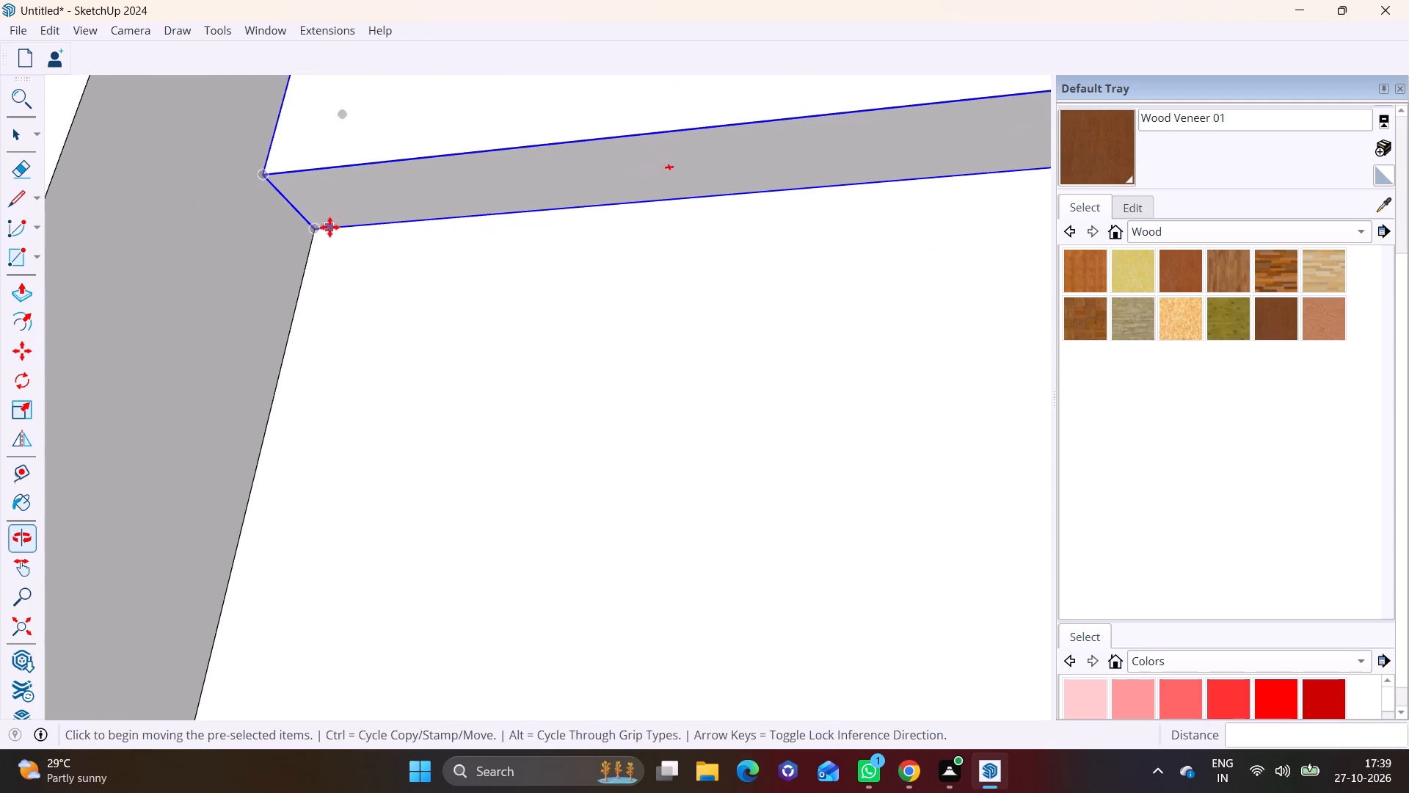
Copy the lowest strip downward two more times along the window frame's edge, about 2 5/8" apart.
click(314, 228)
click(277, 366)
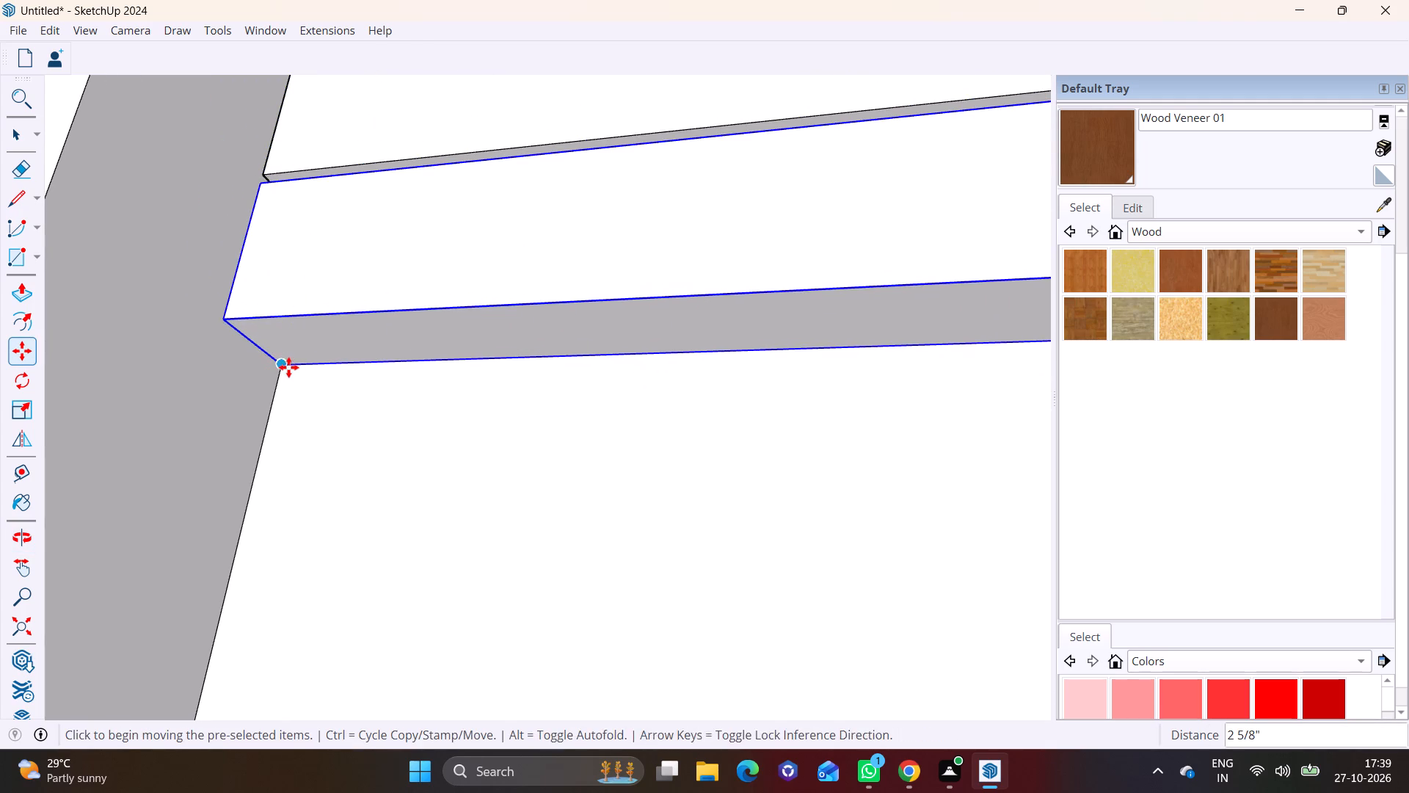
scroll(374, 285, down, 2)
shift+middle_drag(374, 285, 404, 122)
click(316, 205)
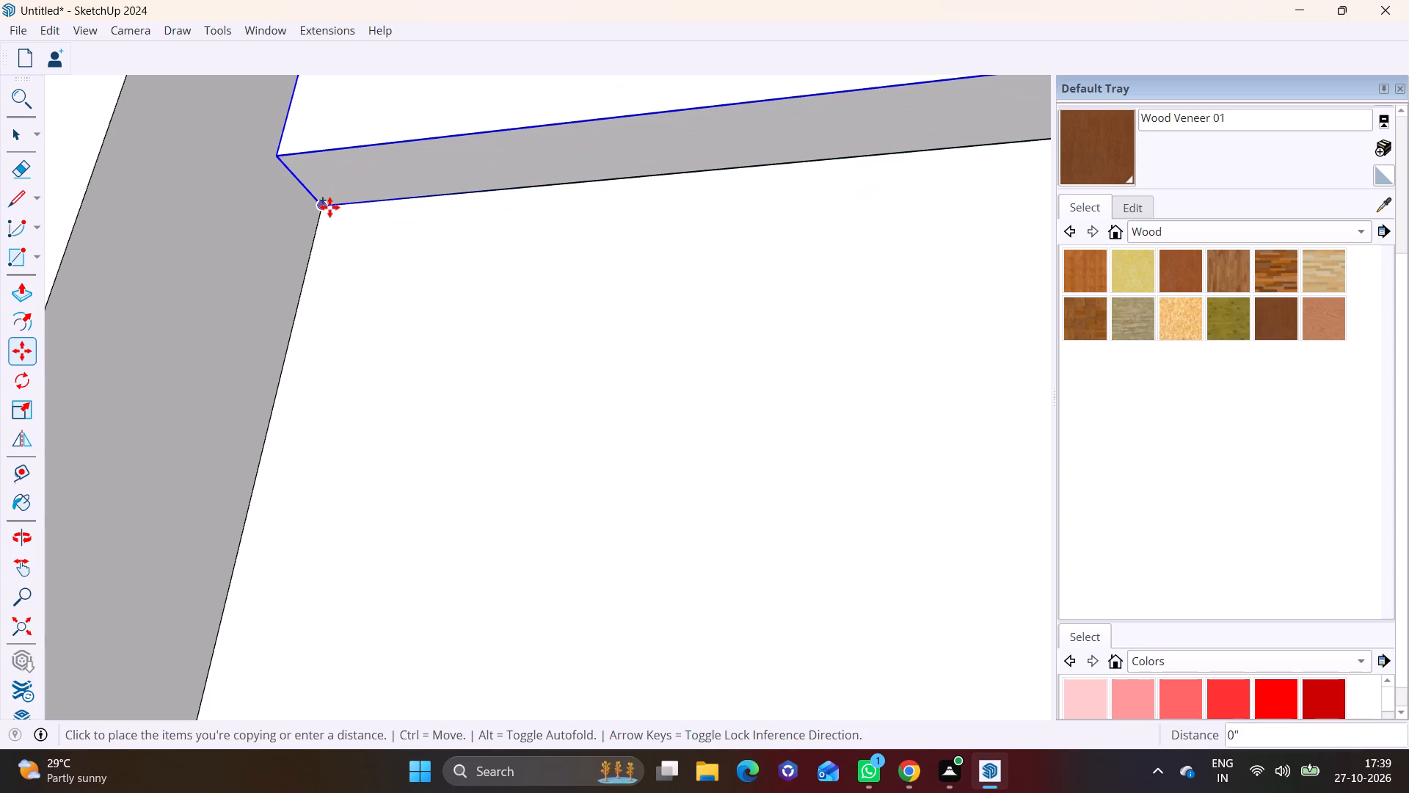
click(326, 206)
click(323, 205)
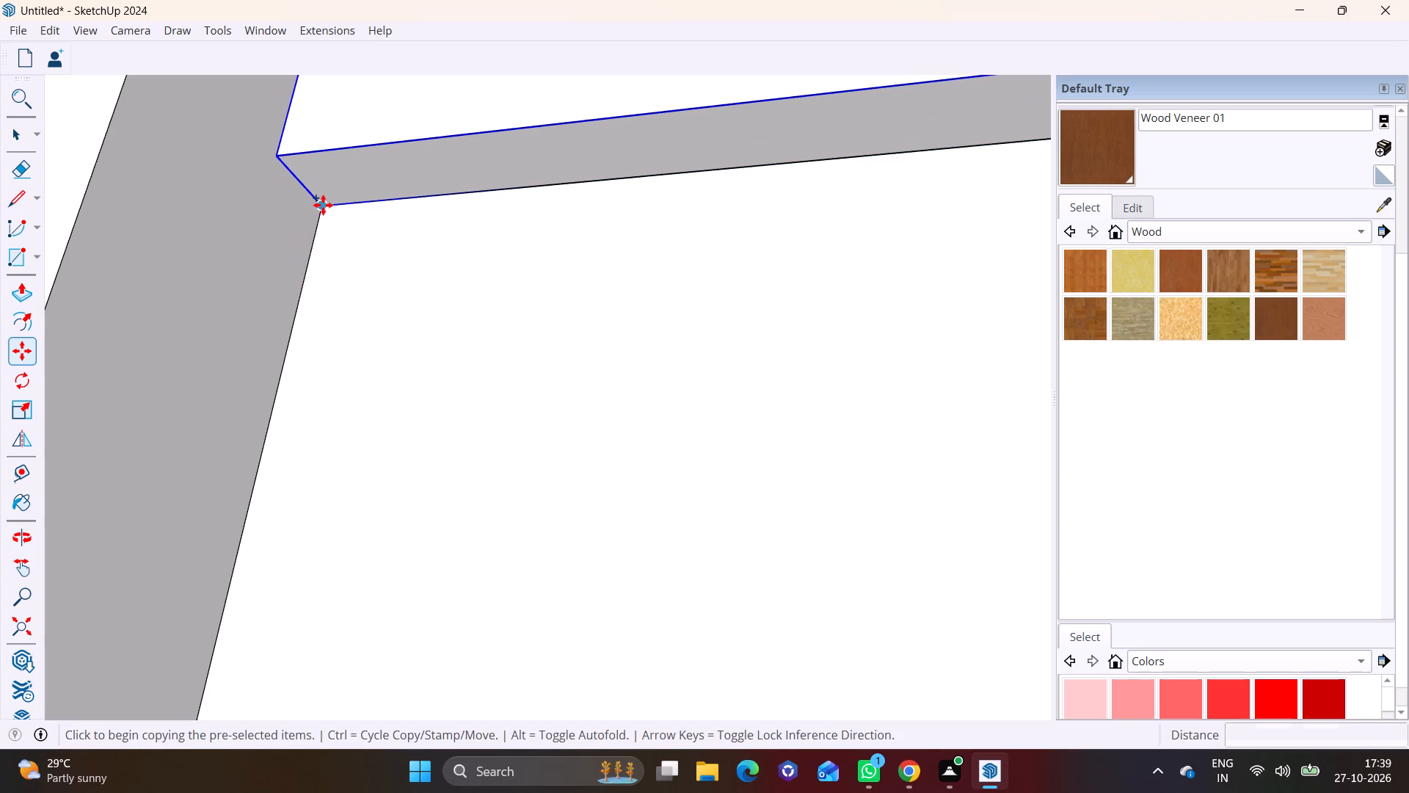
click(296, 330)
Add three more copies of the lowest strip down the frame's edge, spaced about 2 3/4" to 2 7/8" apart.
scroll(342, 310, down, 3)
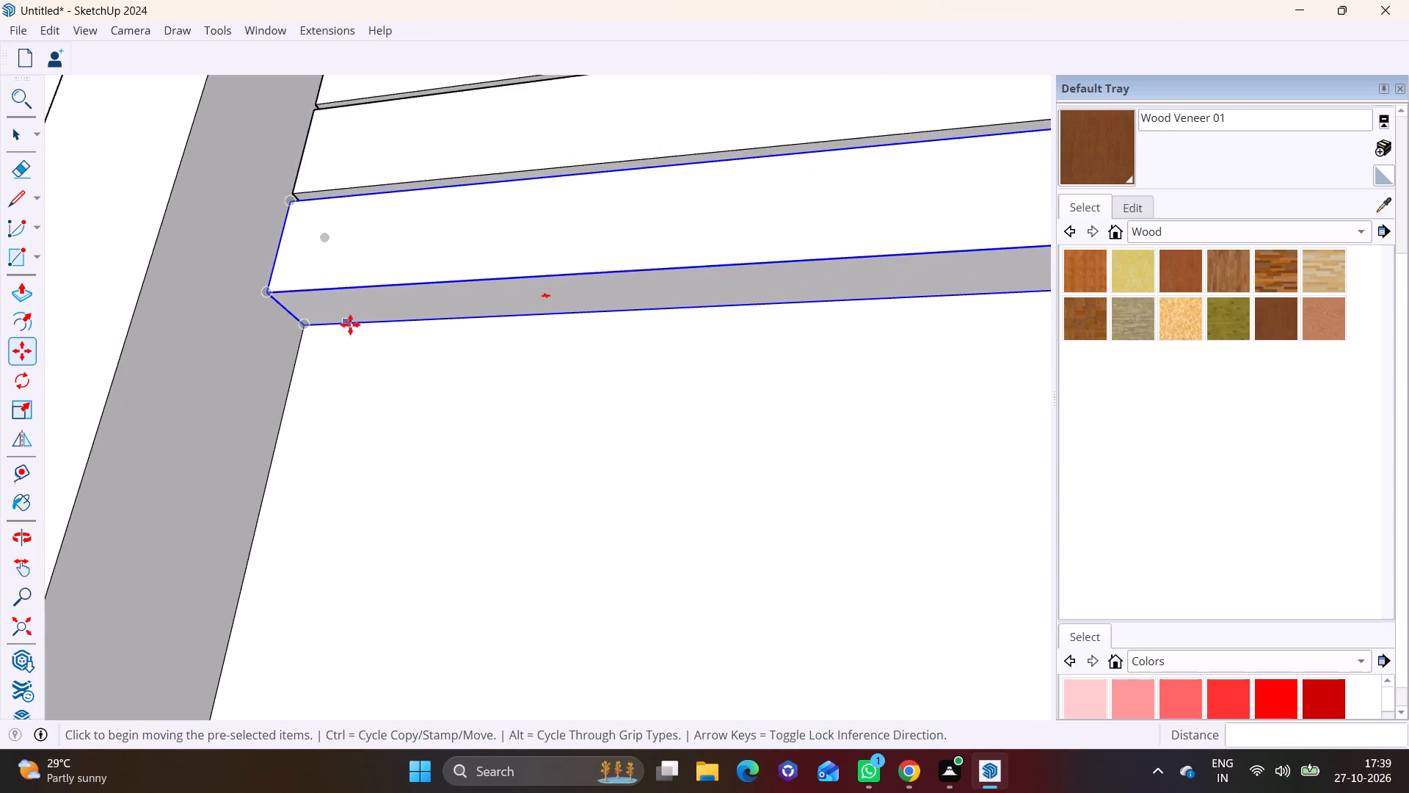
shift+middle_drag(372, 322, 372, 88)
scroll(323, 110, down, 4)
middle_drag(323, 151, 318, 255)
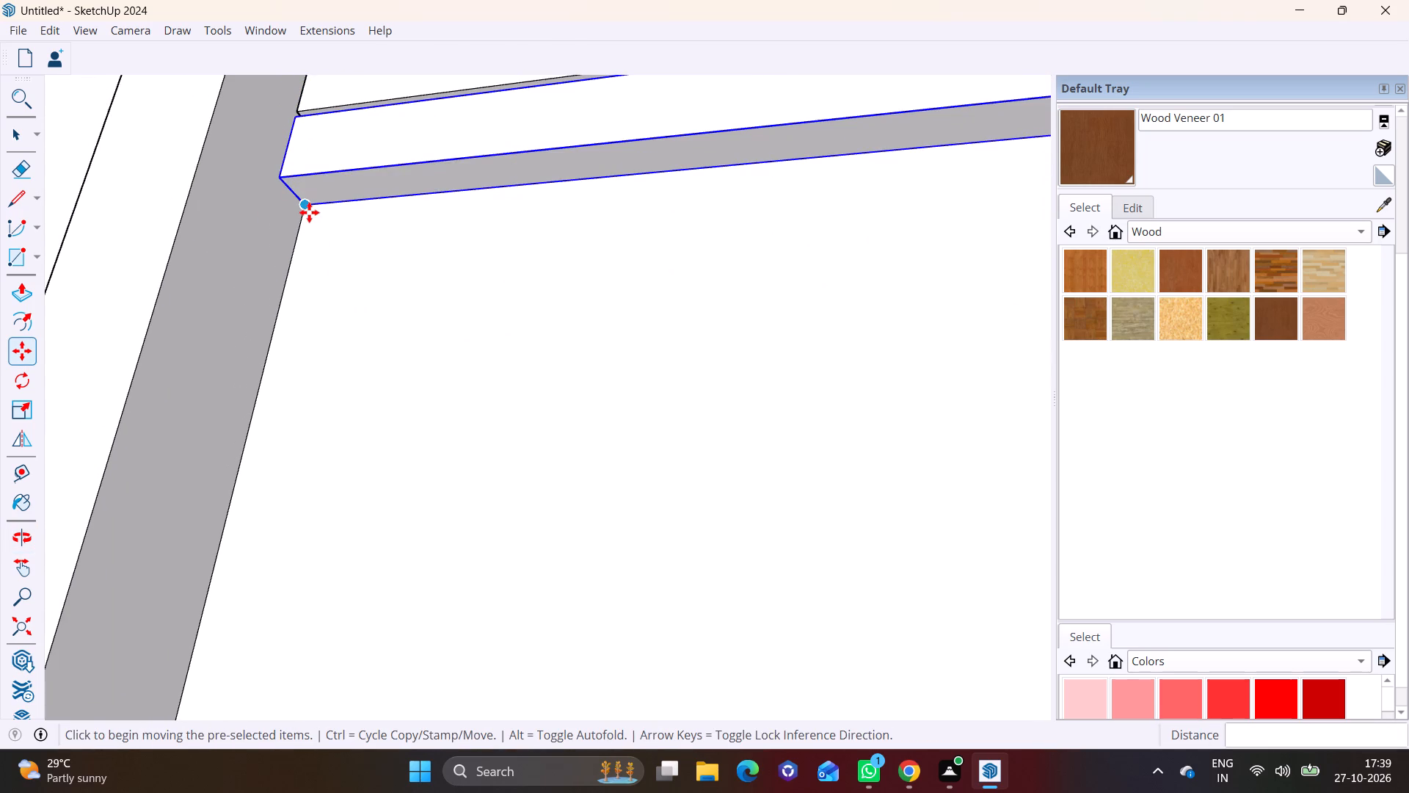
click(309, 212)
click(291, 280)
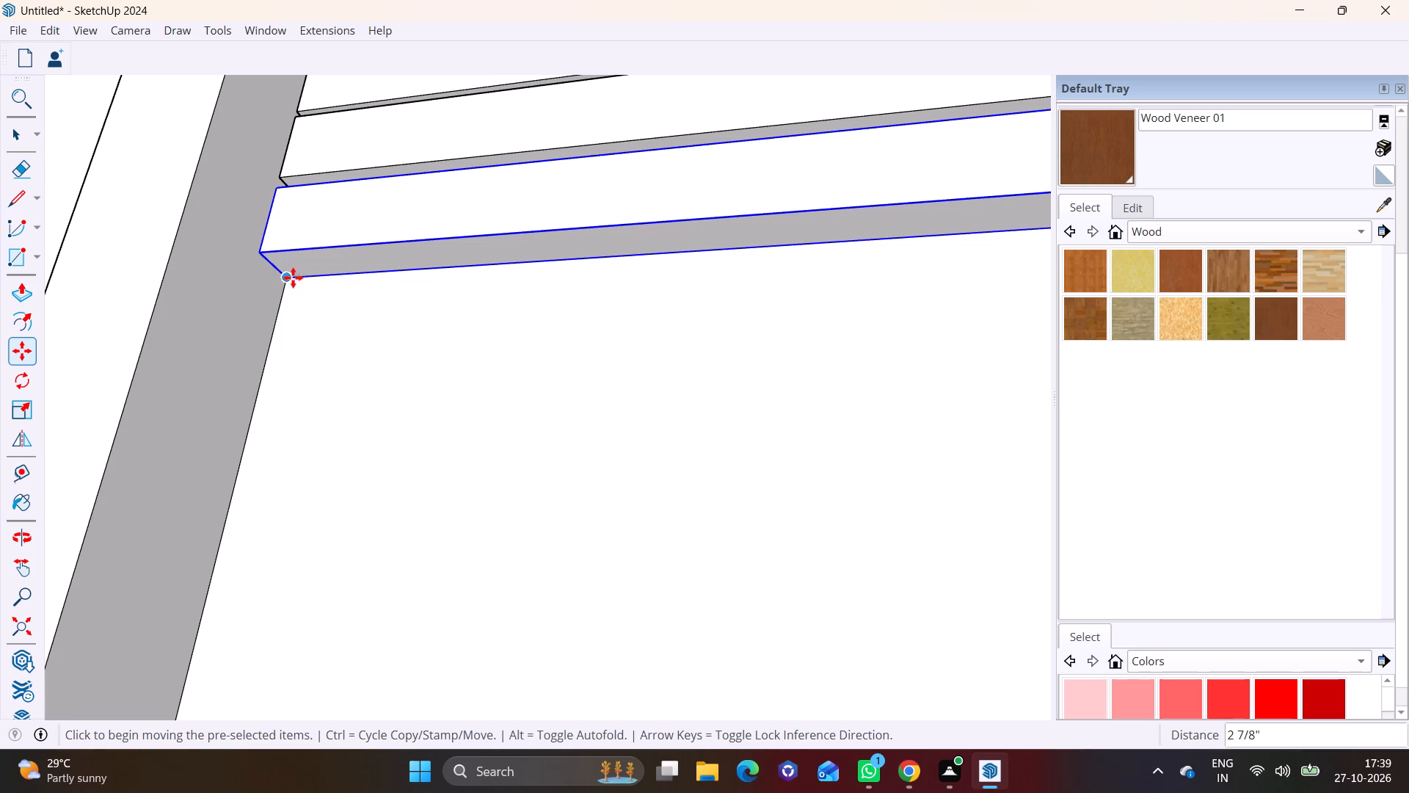
click(291, 278)
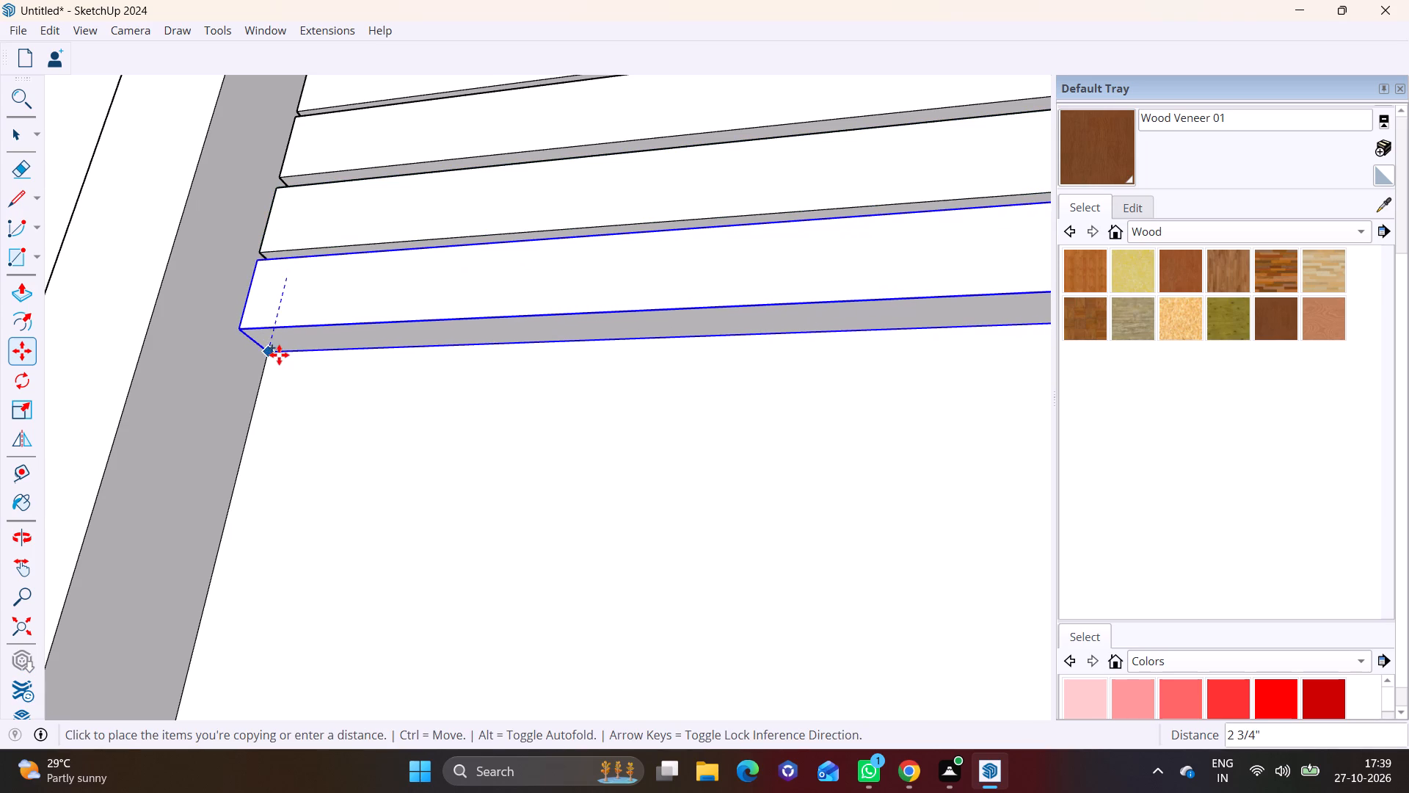
click(279, 355)
click(267, 355)
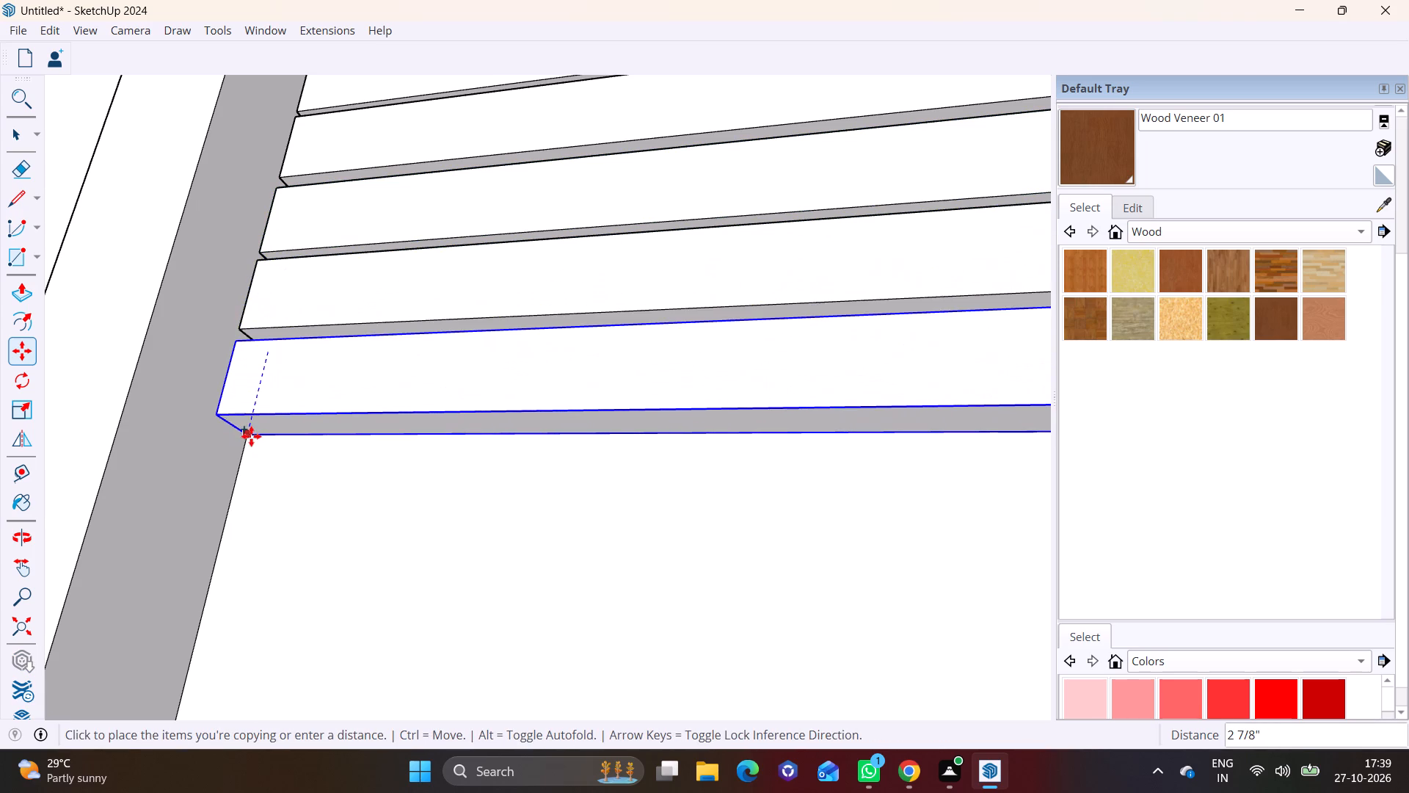
click(251, 436)
Extend the strip series down the frame's edge with four more copies, starting about 2 13/16" below the lowest strip.
shift+middle_drag(285, 424, 342, 225)
click(306, 247)
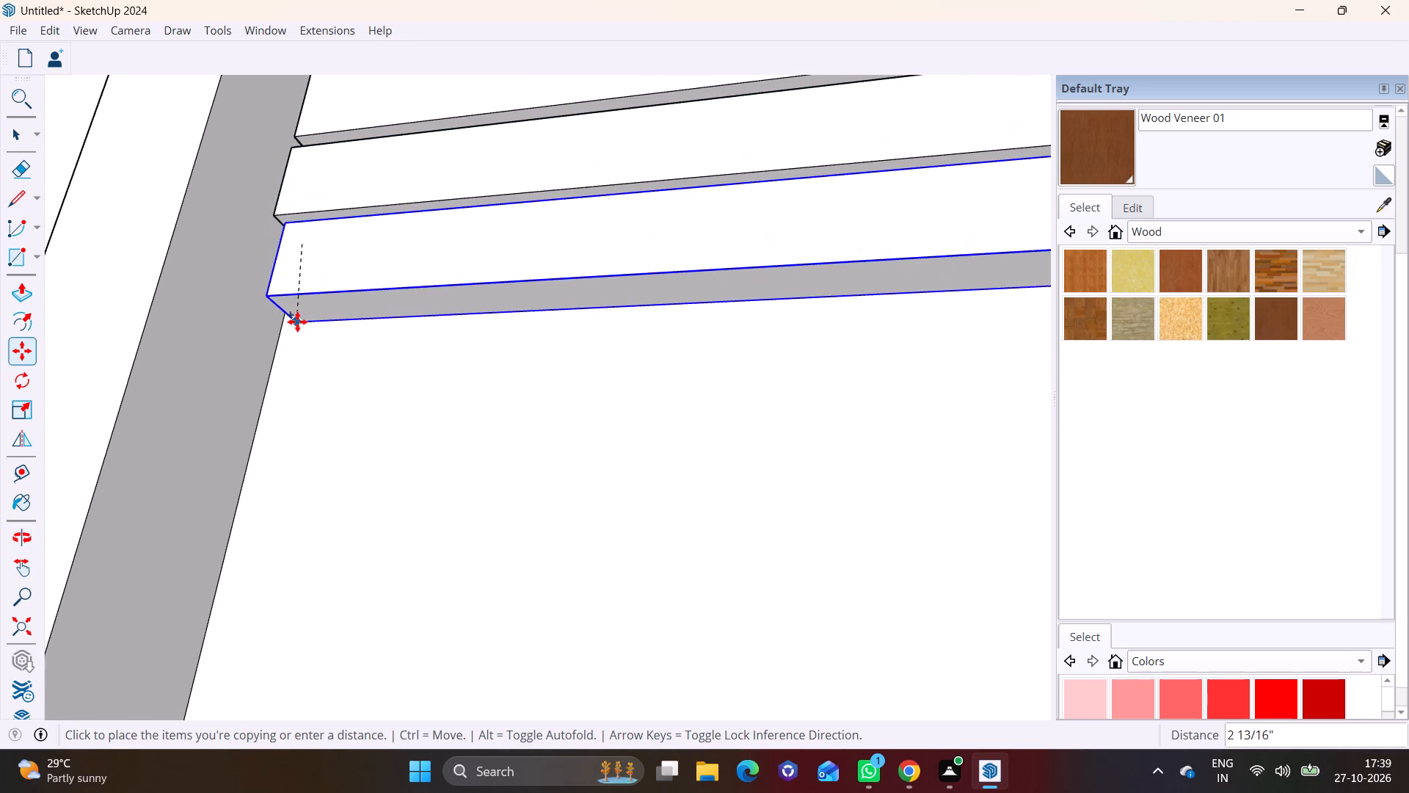
click(293, 322)
click(283, 323)
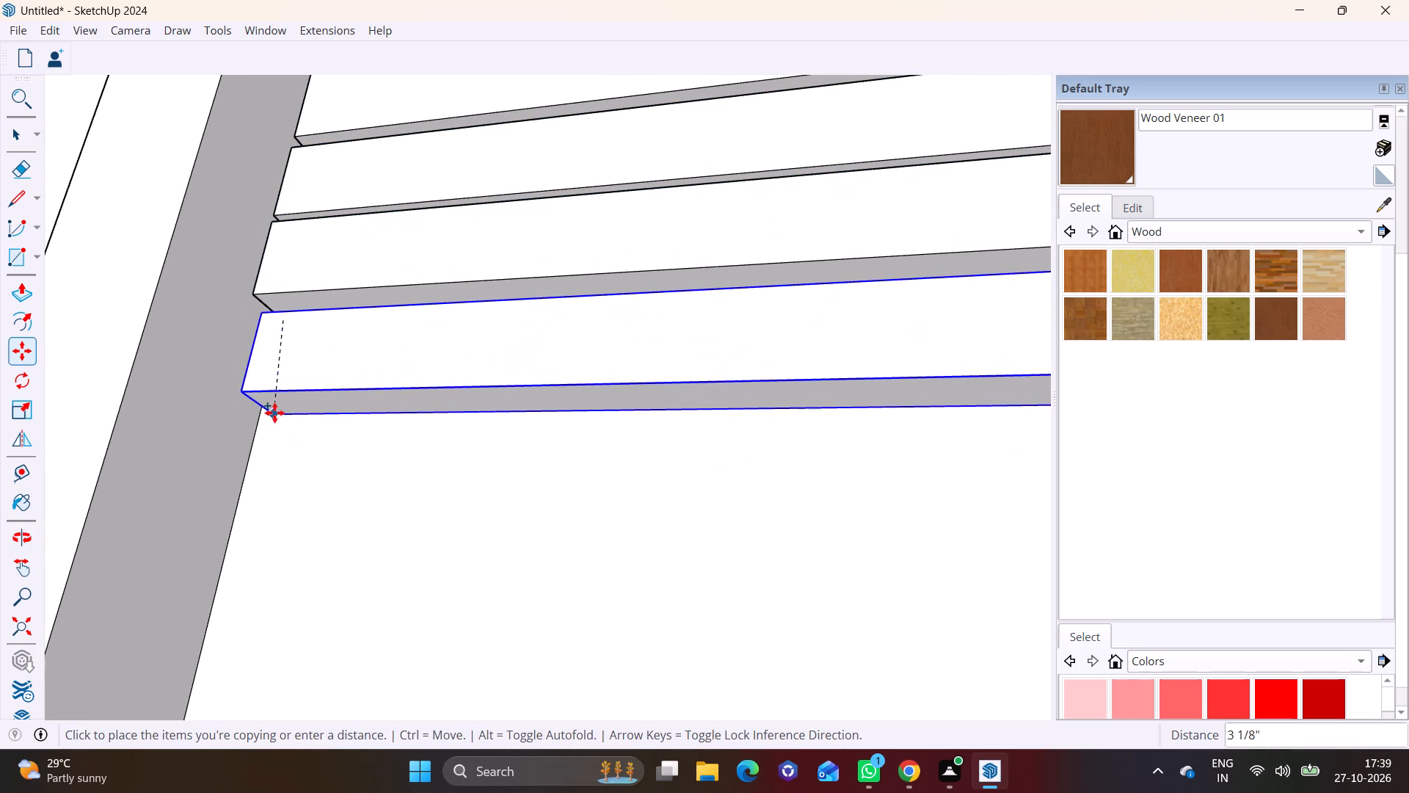
click(273, 402)
shift+middle_drag(320, 391, 356, 200)
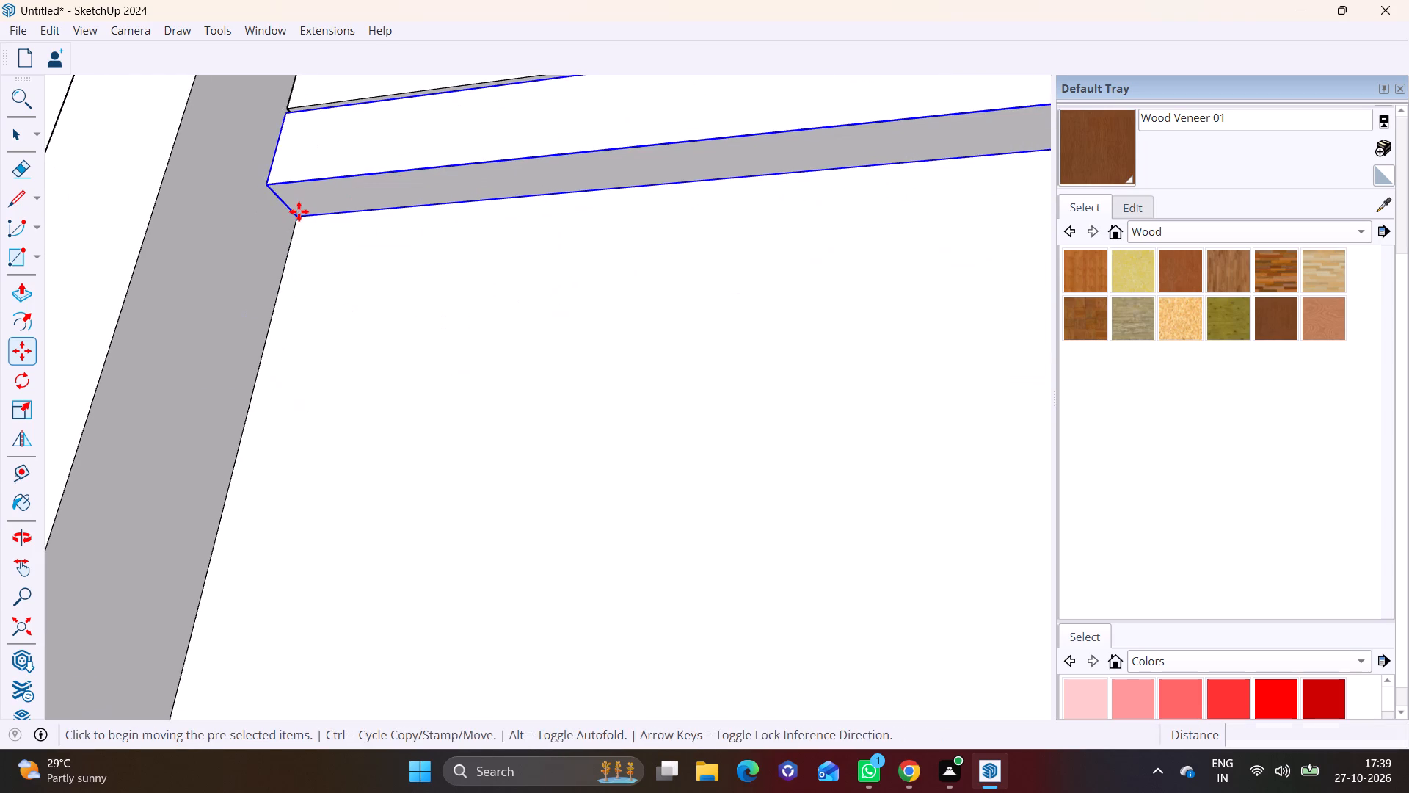
click(299, 211)
click(281, 303)
click(277, 306)
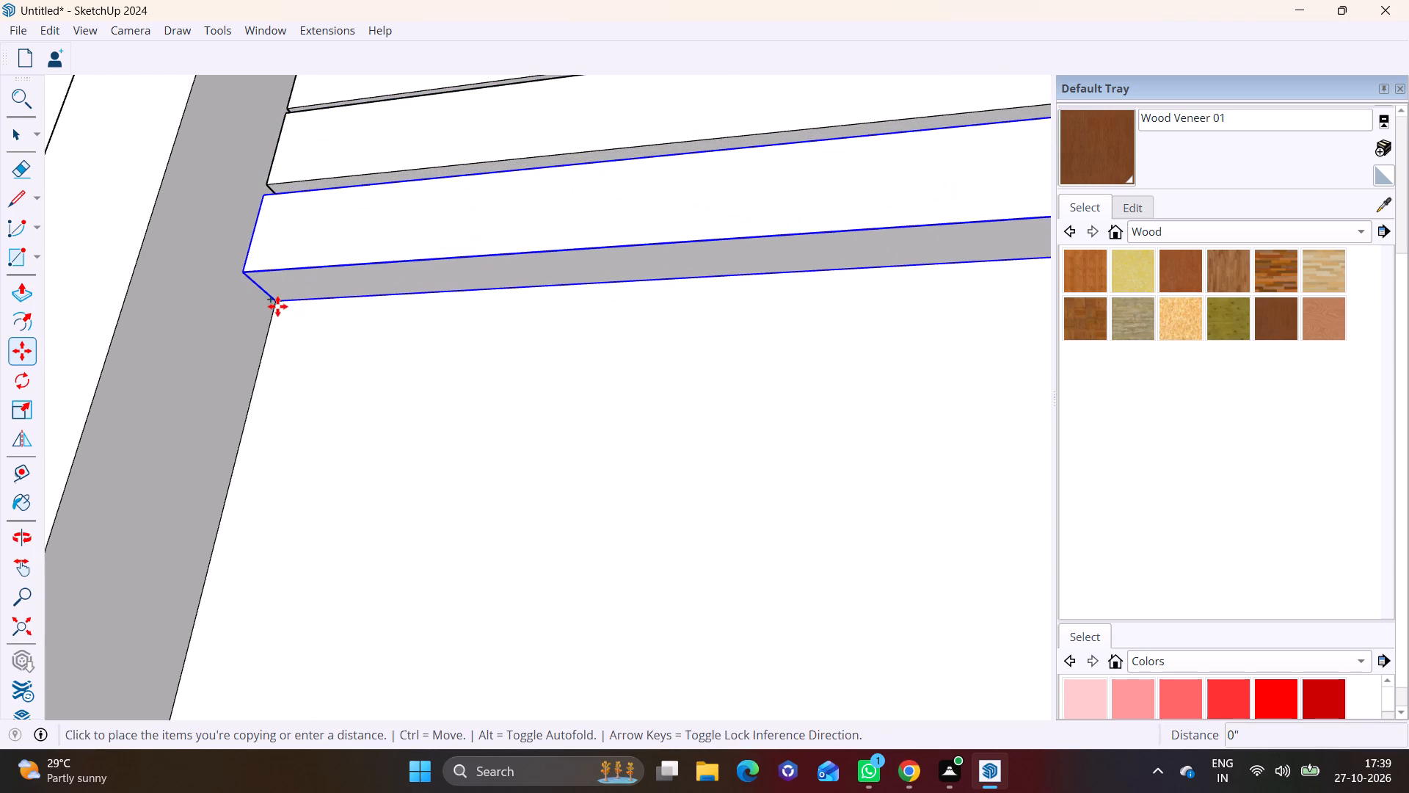
click(267, 397)
Place four more copies of the lowest strip beneath the series, about 2 3/4" apart along the frame's edge.
shift+middle_drag(291, 385, 331, 225)
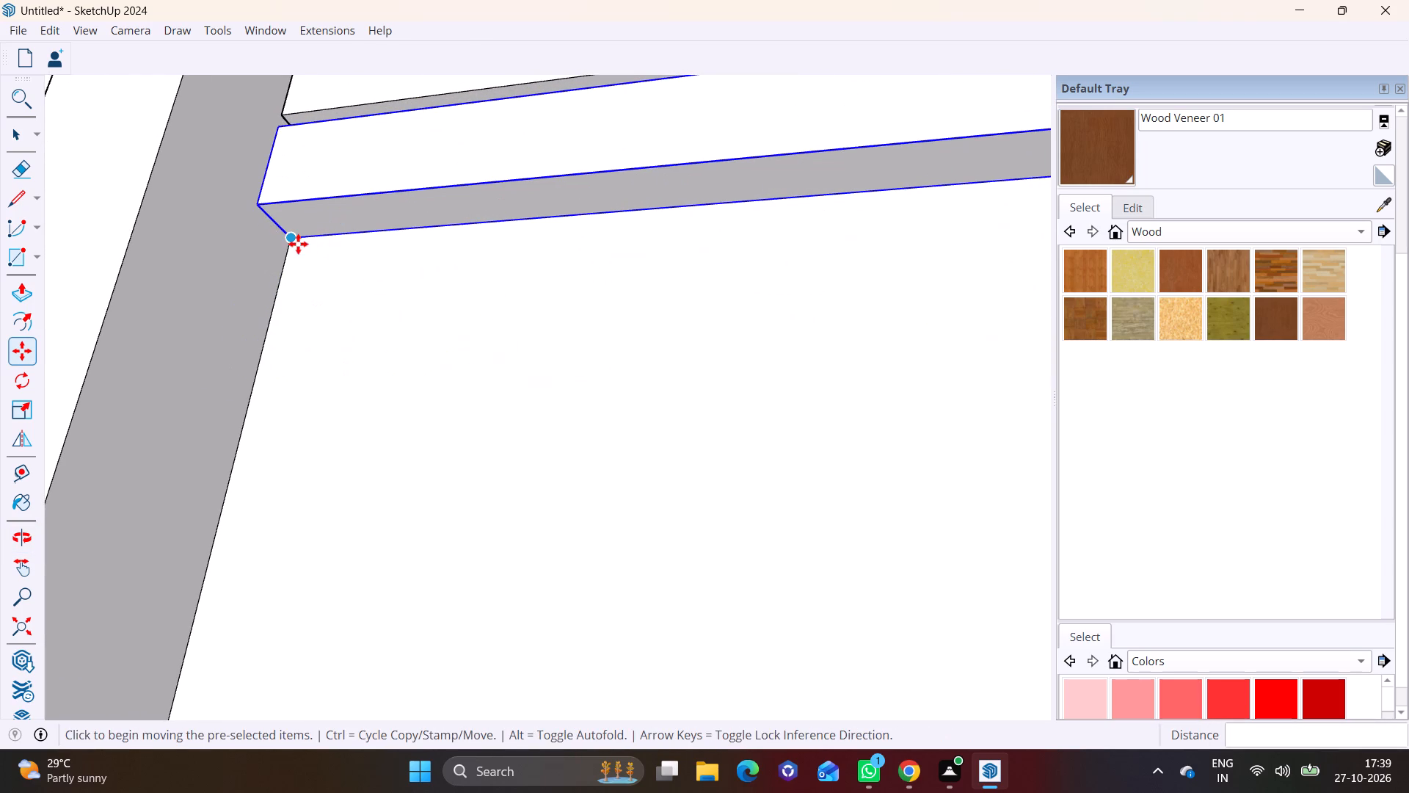
click(288, 240)
click(269, 328)
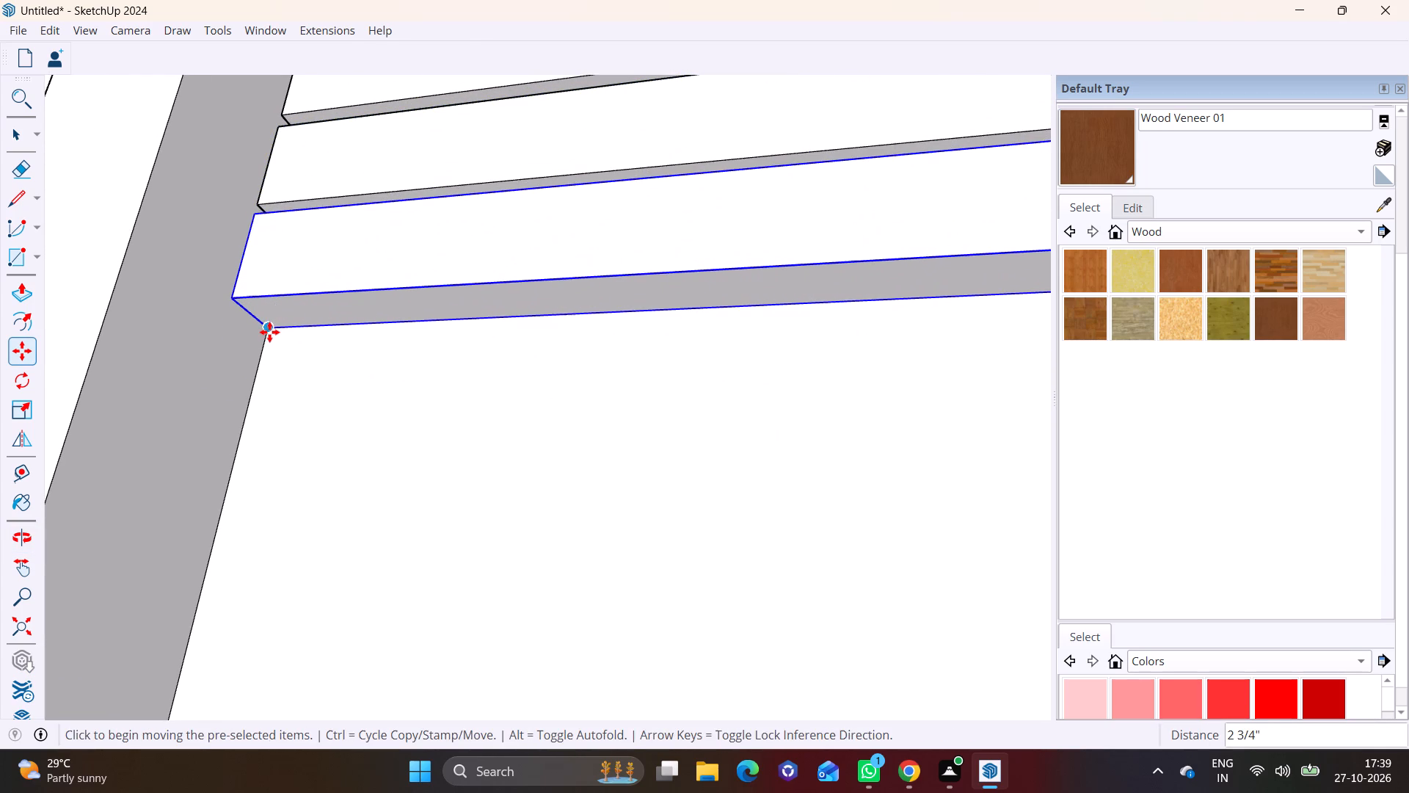
click(269, 332)
click(260, 427)
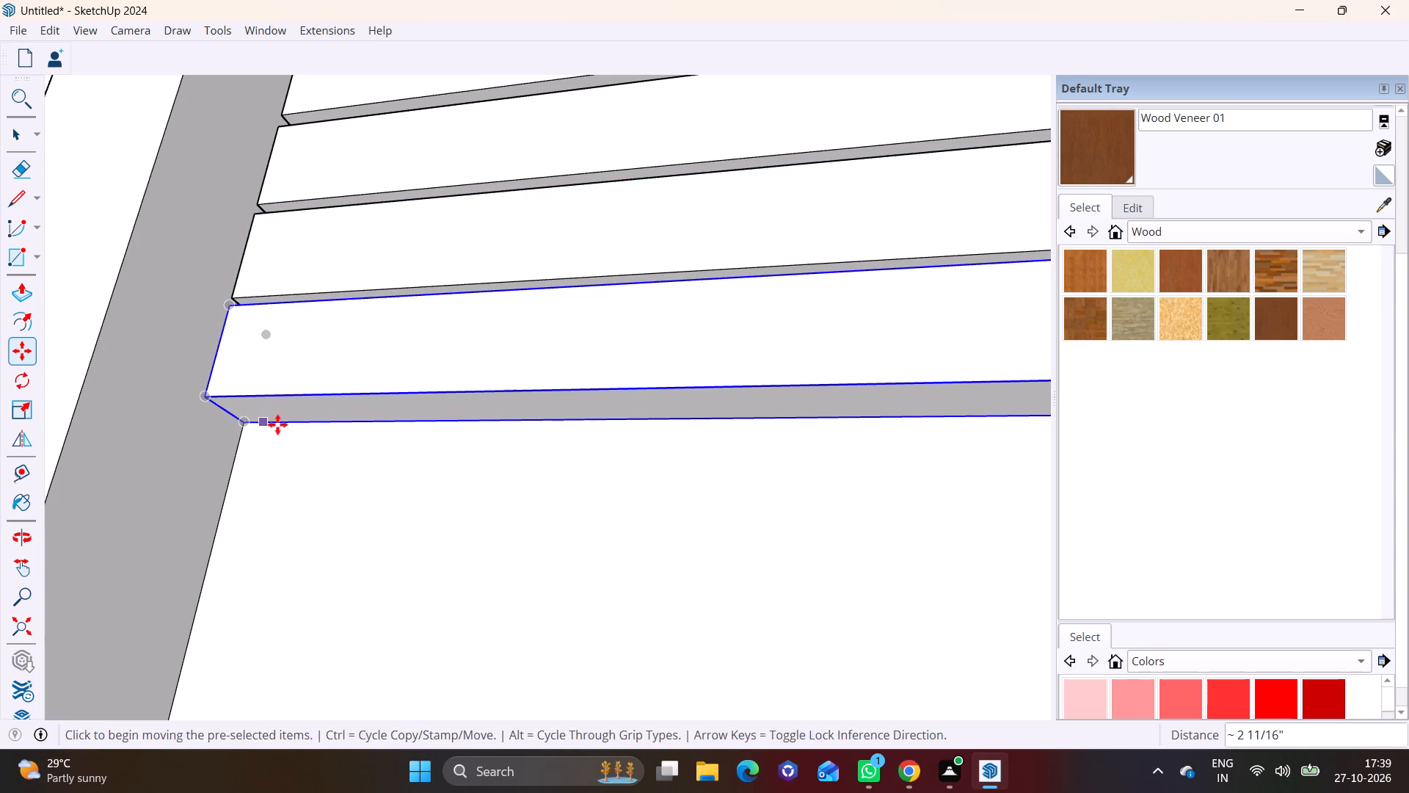
shift+middle_drag(316, 419, 383, 216)
click(310, 228)
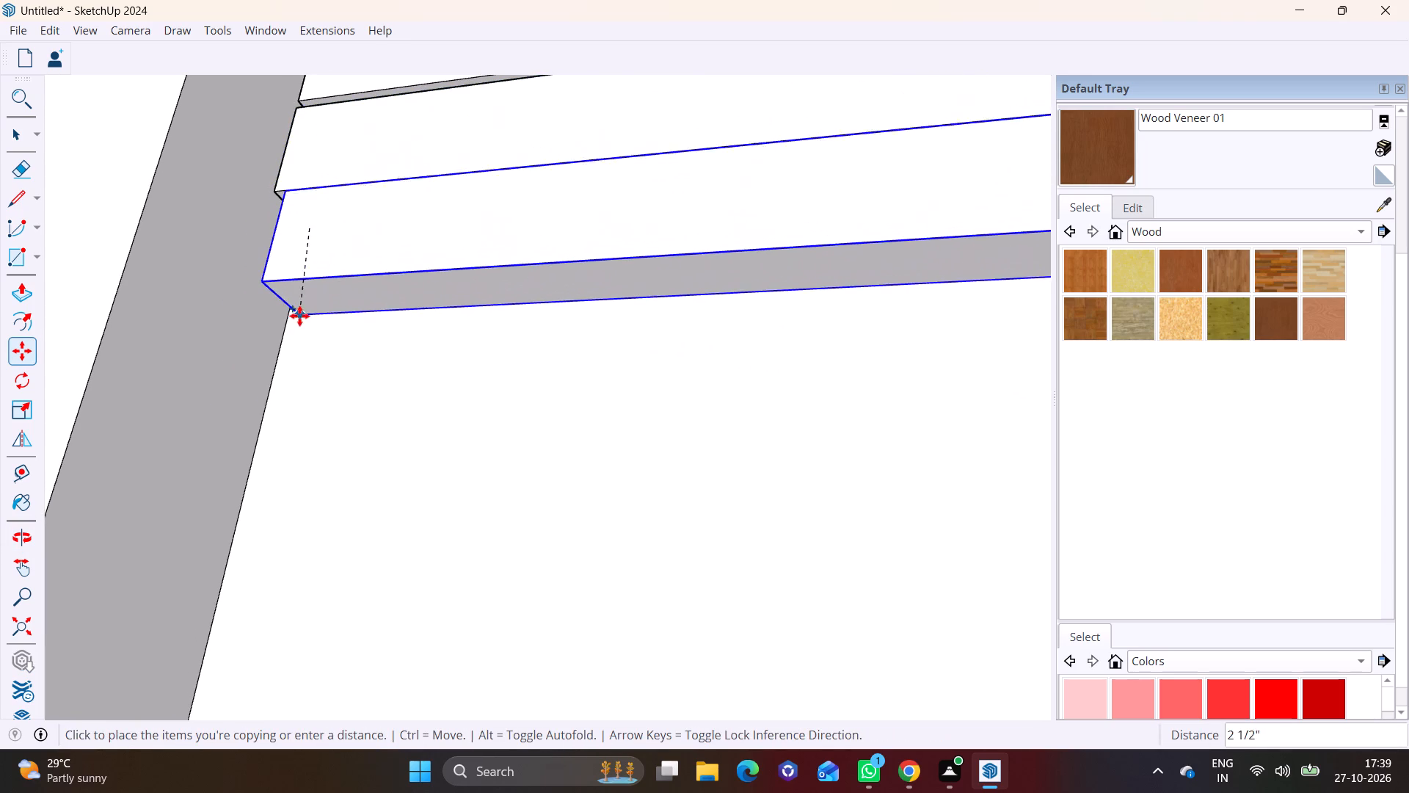
click(295, 320)
click(290, 322)
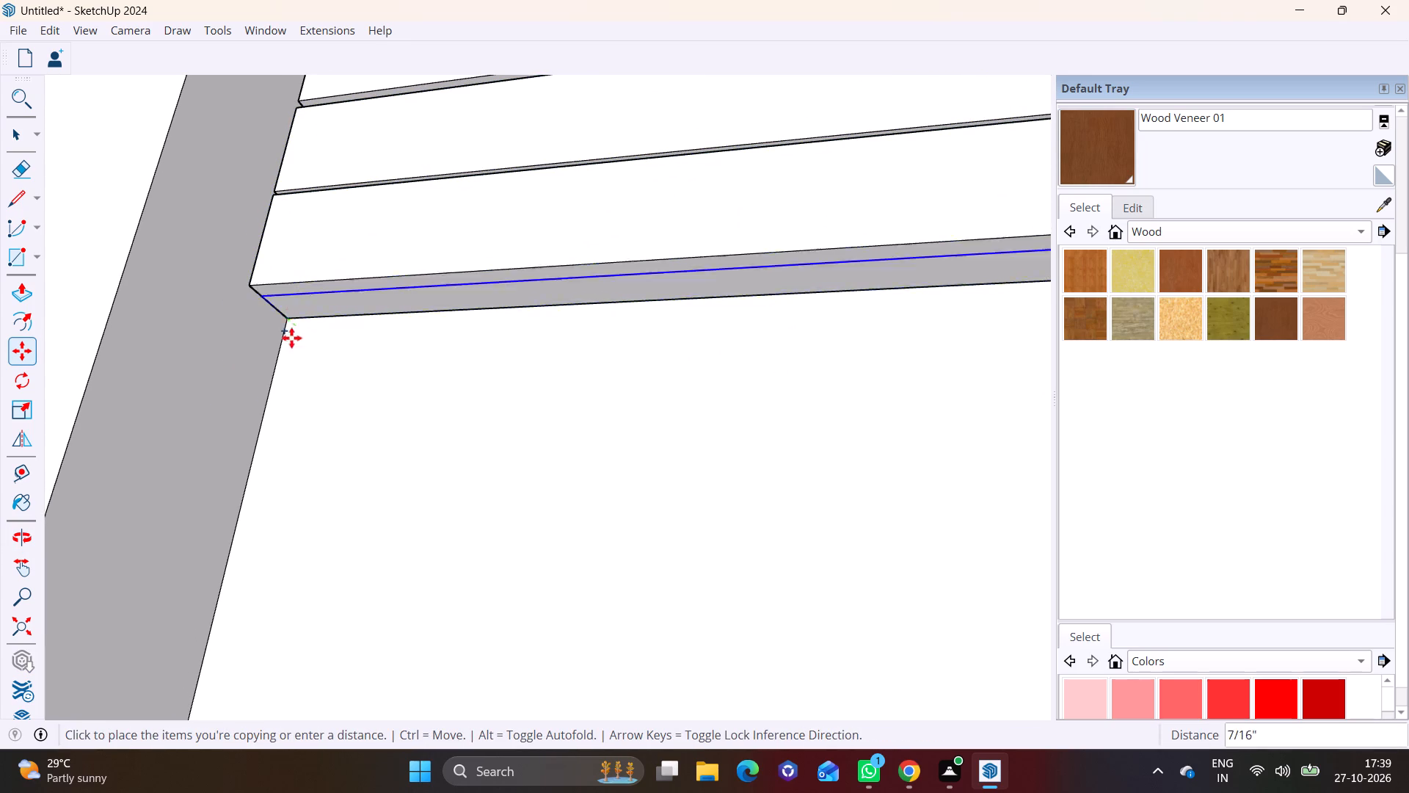
click(264, 427)
Copy the lowest strip about 2 13/16" downward along the frame's edge and multiply it into an array of 10 copies.
shift+middle_drag(353, 256, 357, 228)
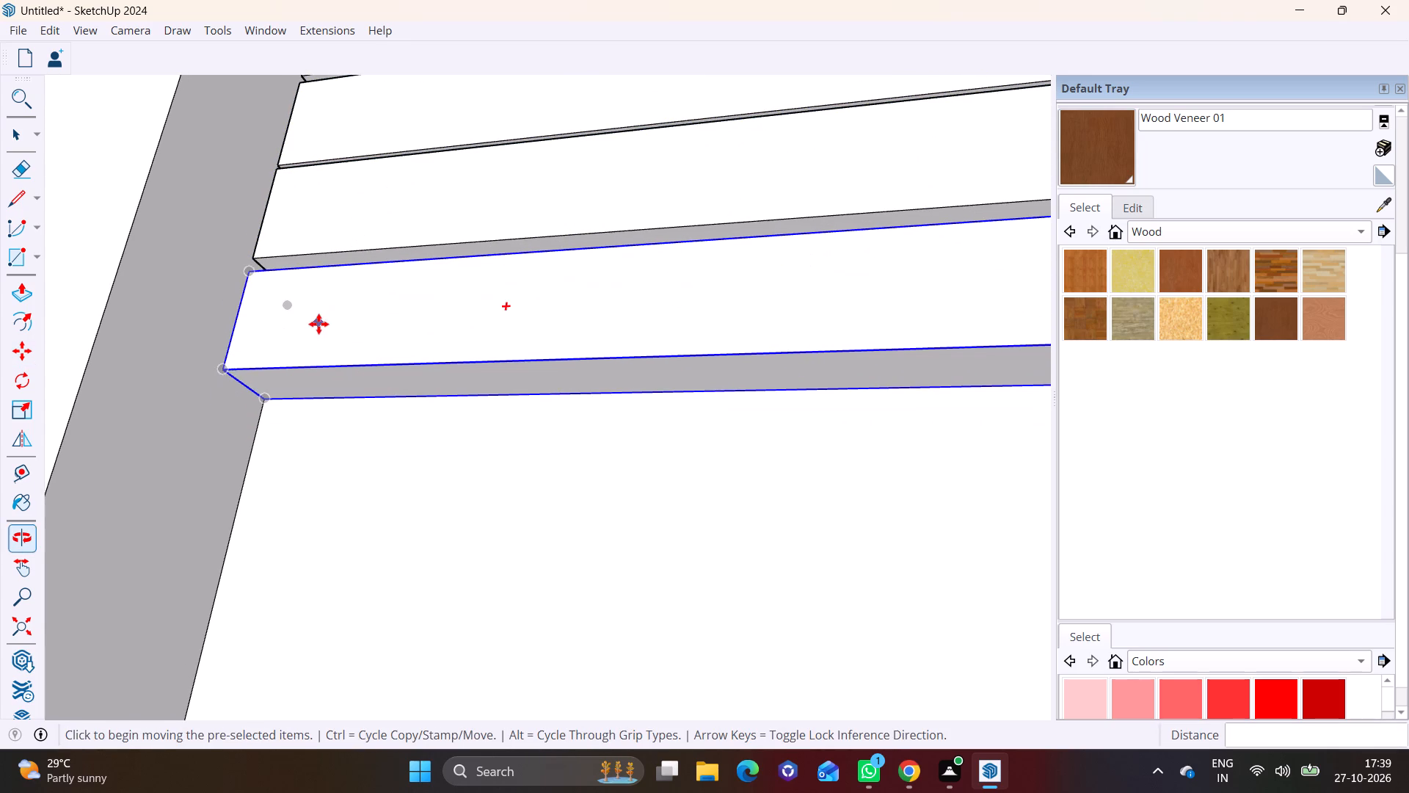
scroll(318, 324, down, 12)
shift+middle_drag(398, 404, 453, 154)
scroll(416, 268, down, 5)
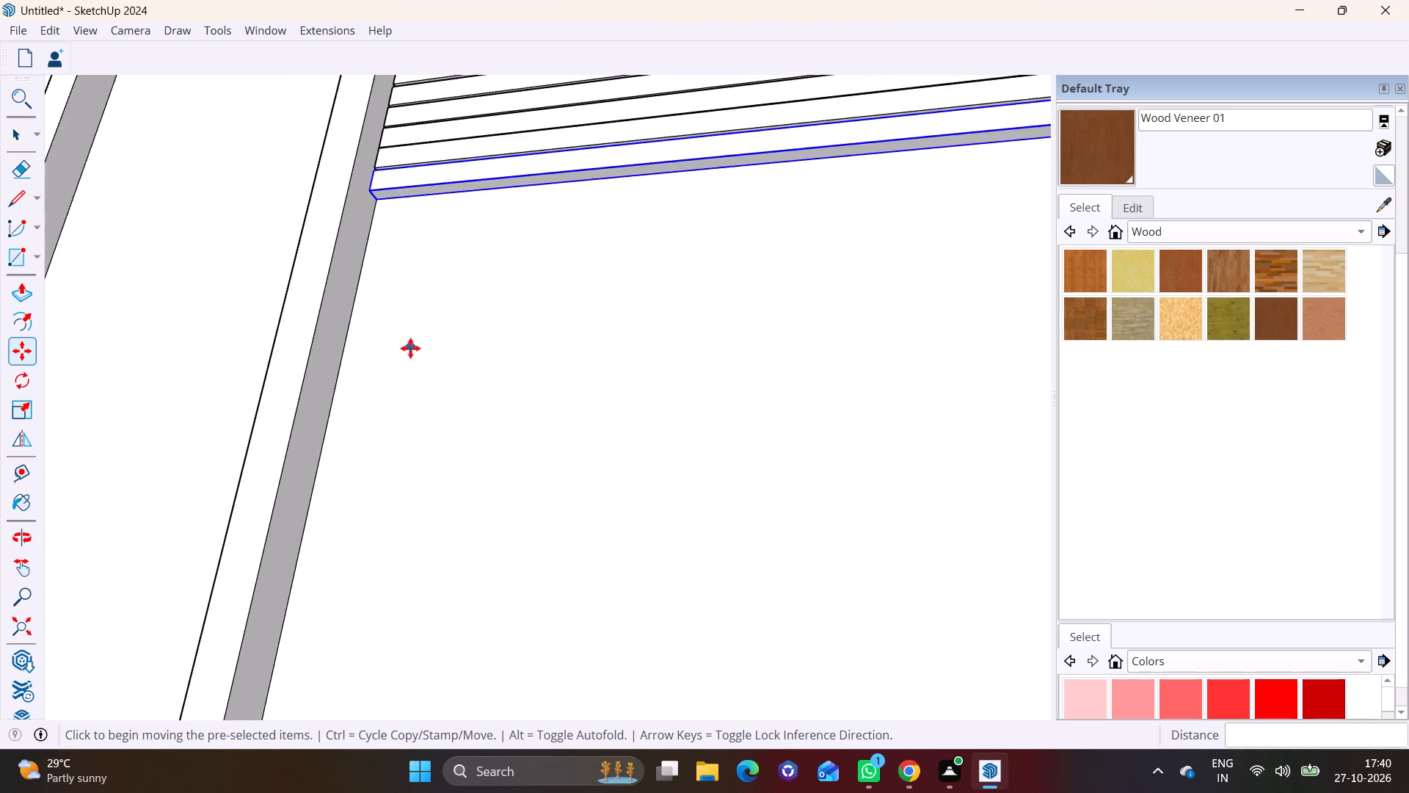
scroll(410, 348, down, 9)
shift+middle_drag(465, 409, 519, 177)
middle_drag(519, 177, 487, 342)
shift+middle_drag(494, 207, 466, 391)
scroll(397, 198, up, 10)
shift+middle_drag(398, 189, 391, 318)
scroll(379, 311, up, 5)
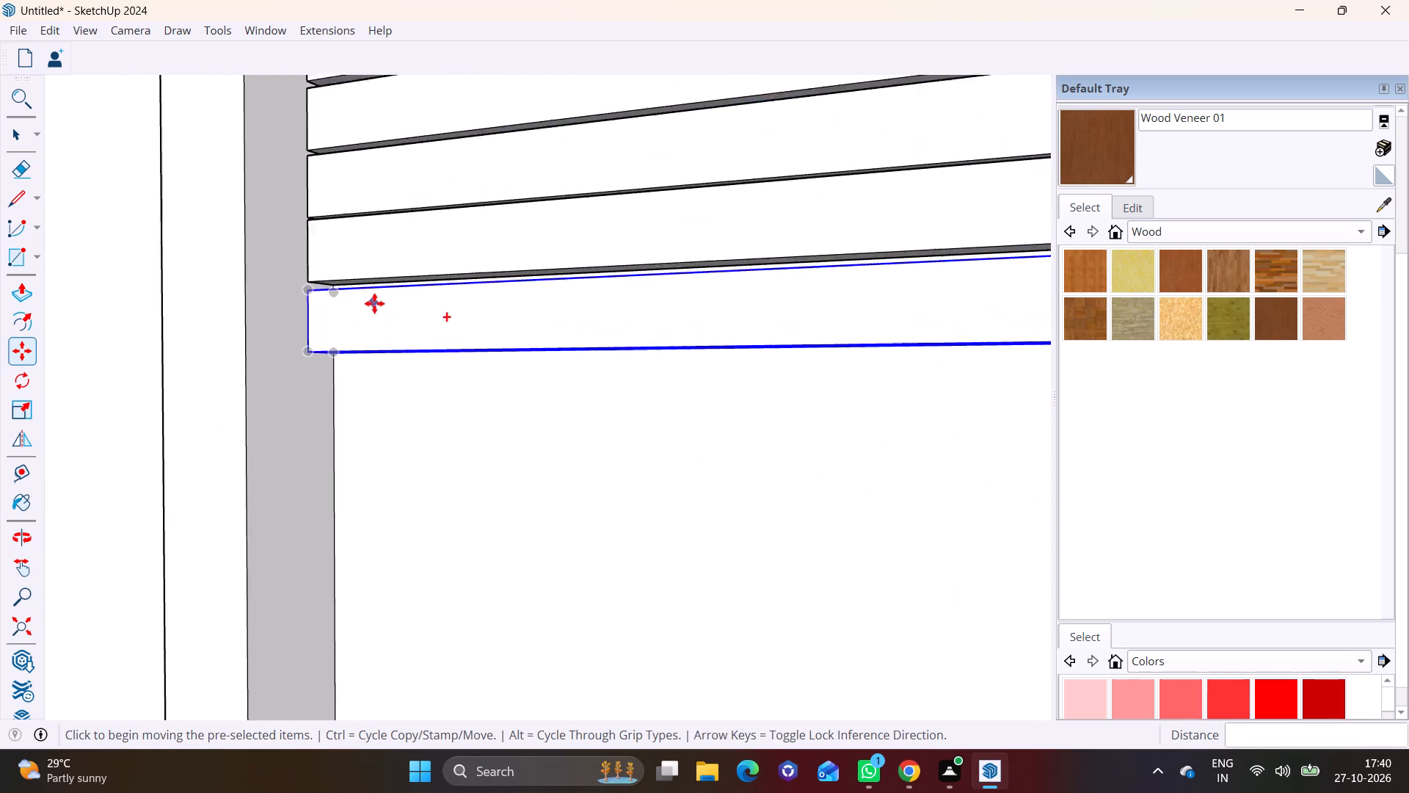
scroll(374, 303, up, 5)
middle_drag(363, 269, 513, 160)
middle_drag(343, 374, 363, 301)
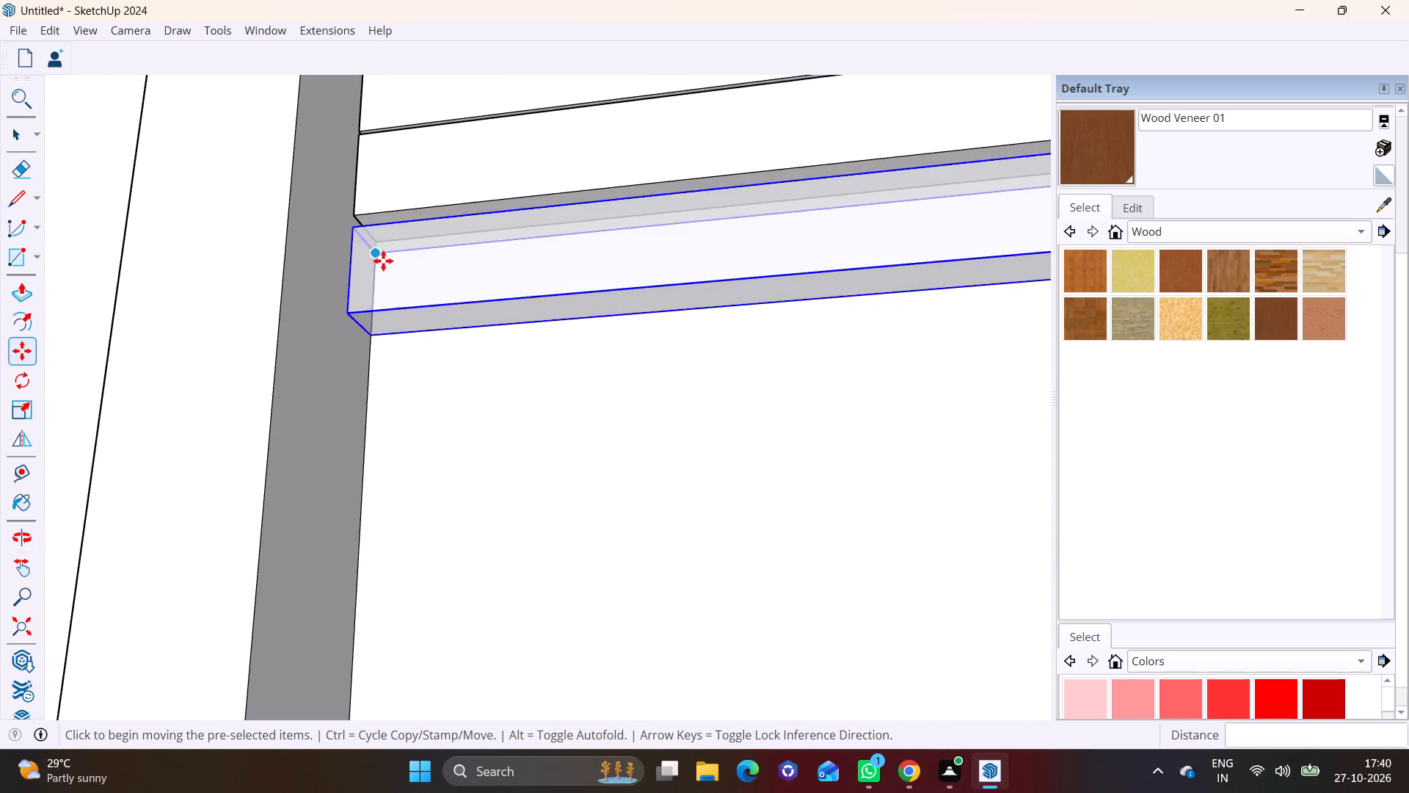
click(376, 334)
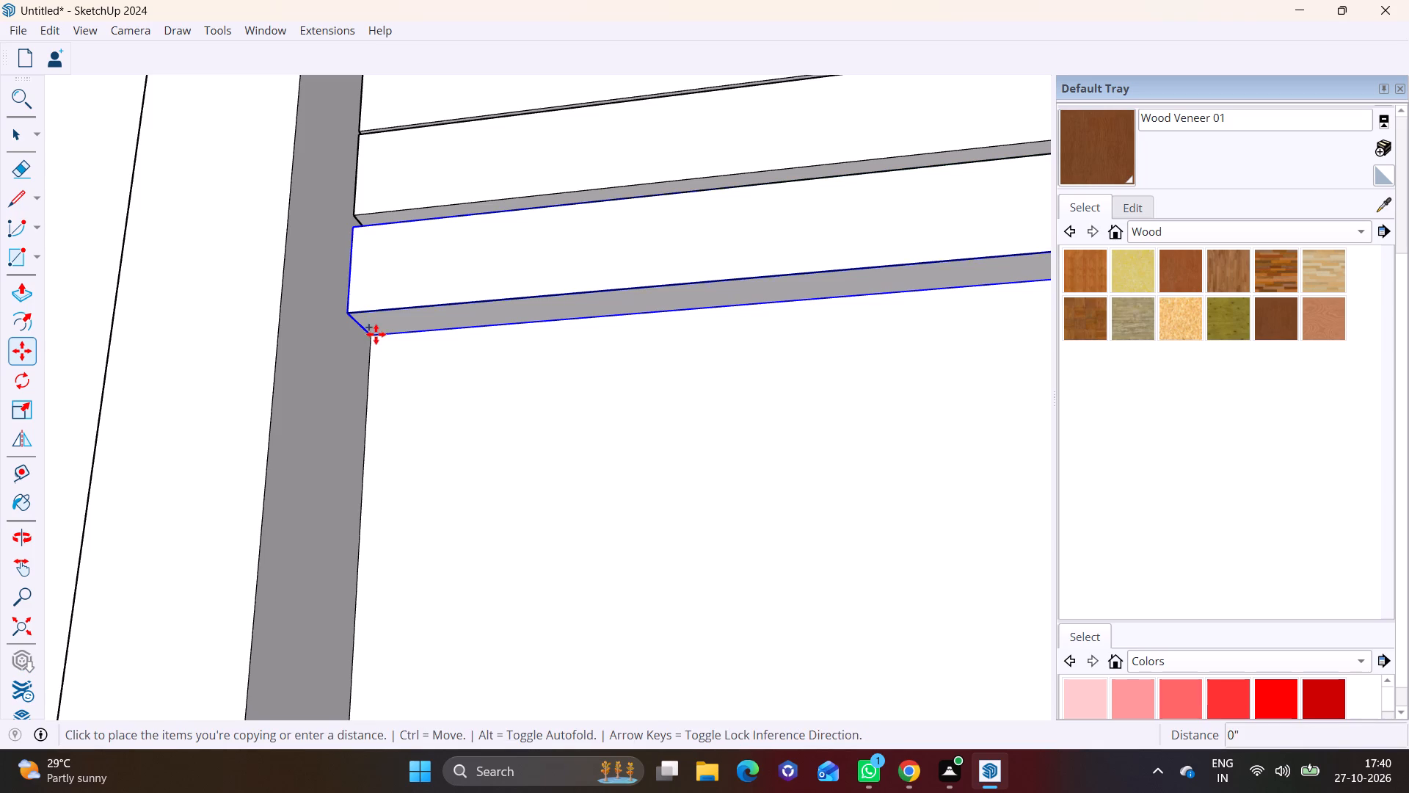
click(365, 435)
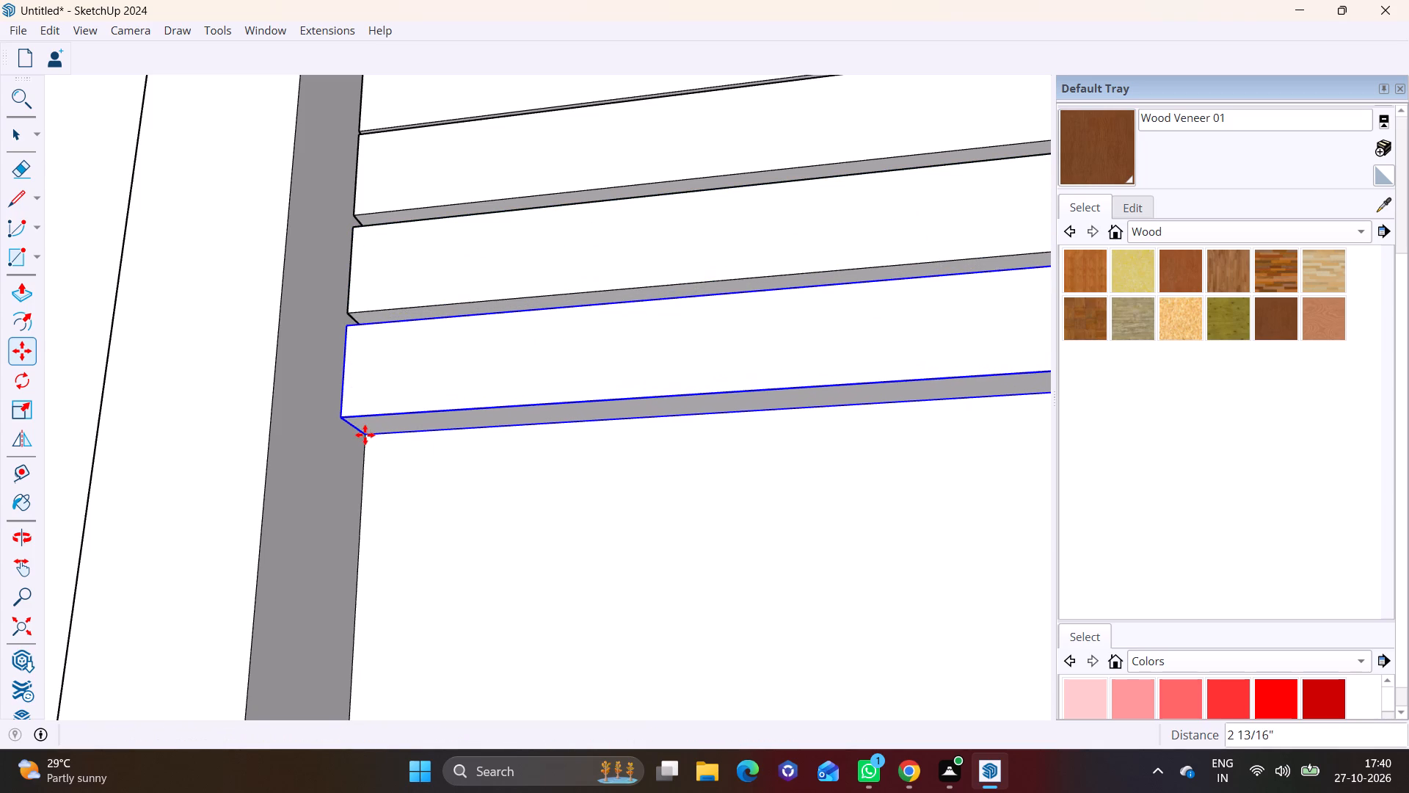
text(*10)
key(Return)
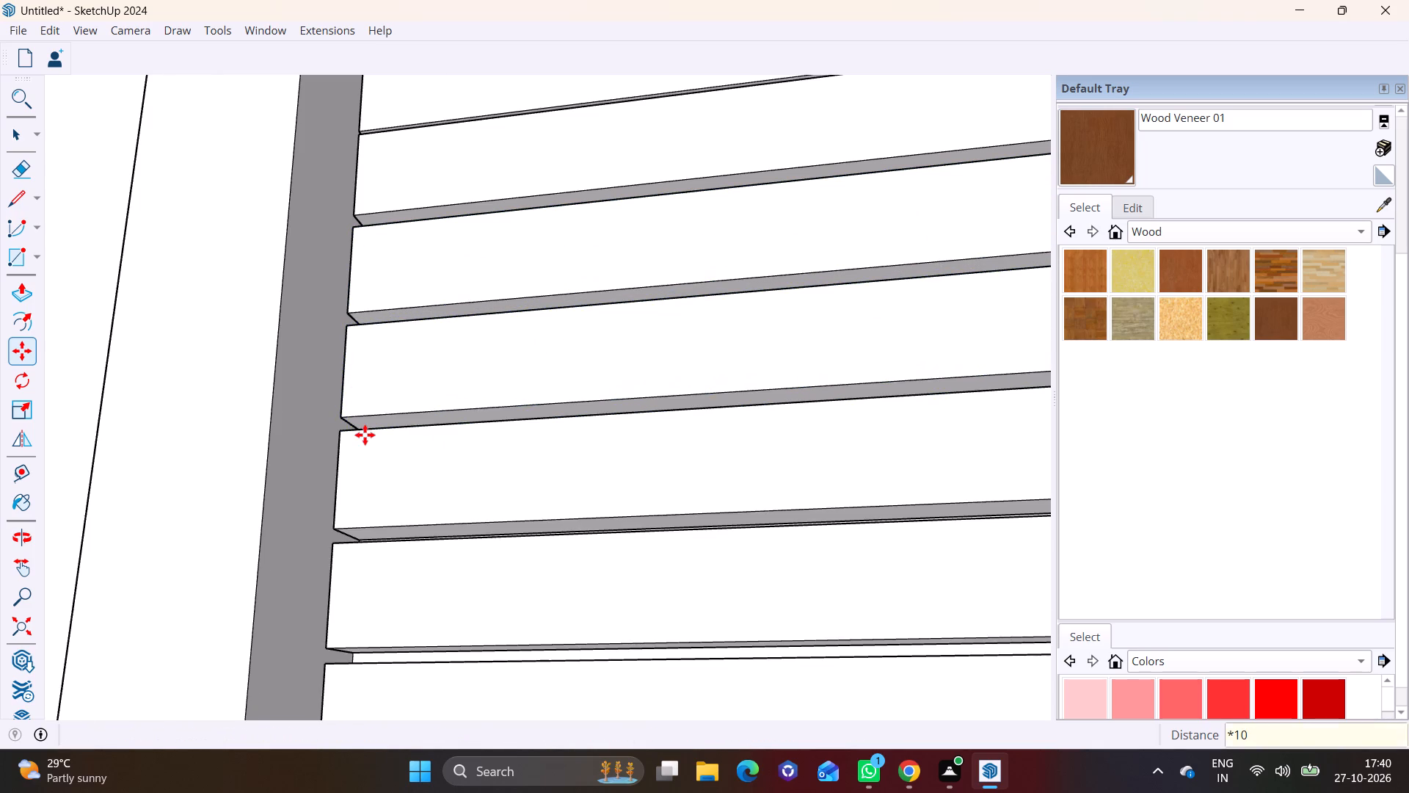
Select the new lowest strip, copy it about 3" downward and repeat the copy as an array of 10.
scroll(365, 435, down, 14)
shift+middle_drag(500, 554, 452, 273)
key(space)
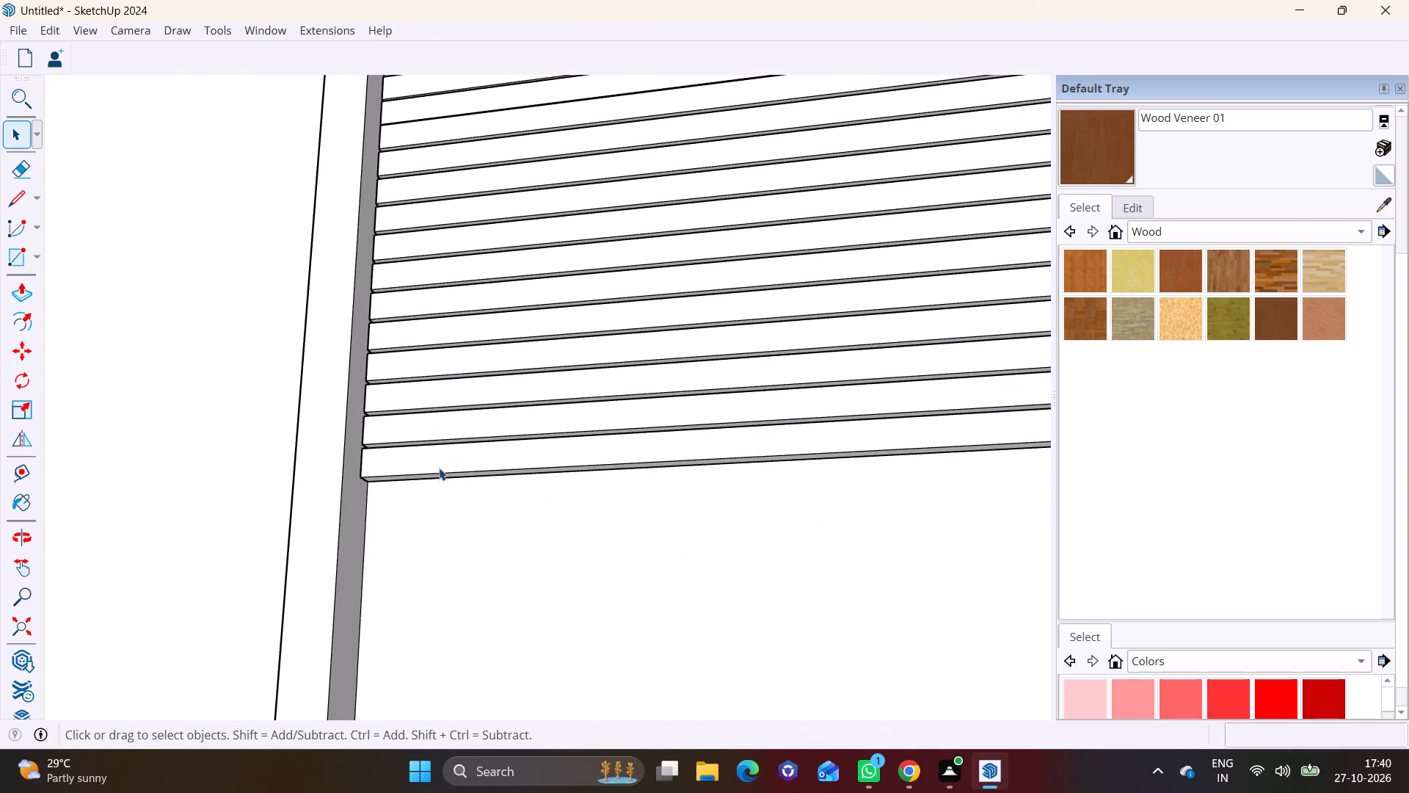
click(439, 468)
scroll(430, 468, up, 5)
key(m)
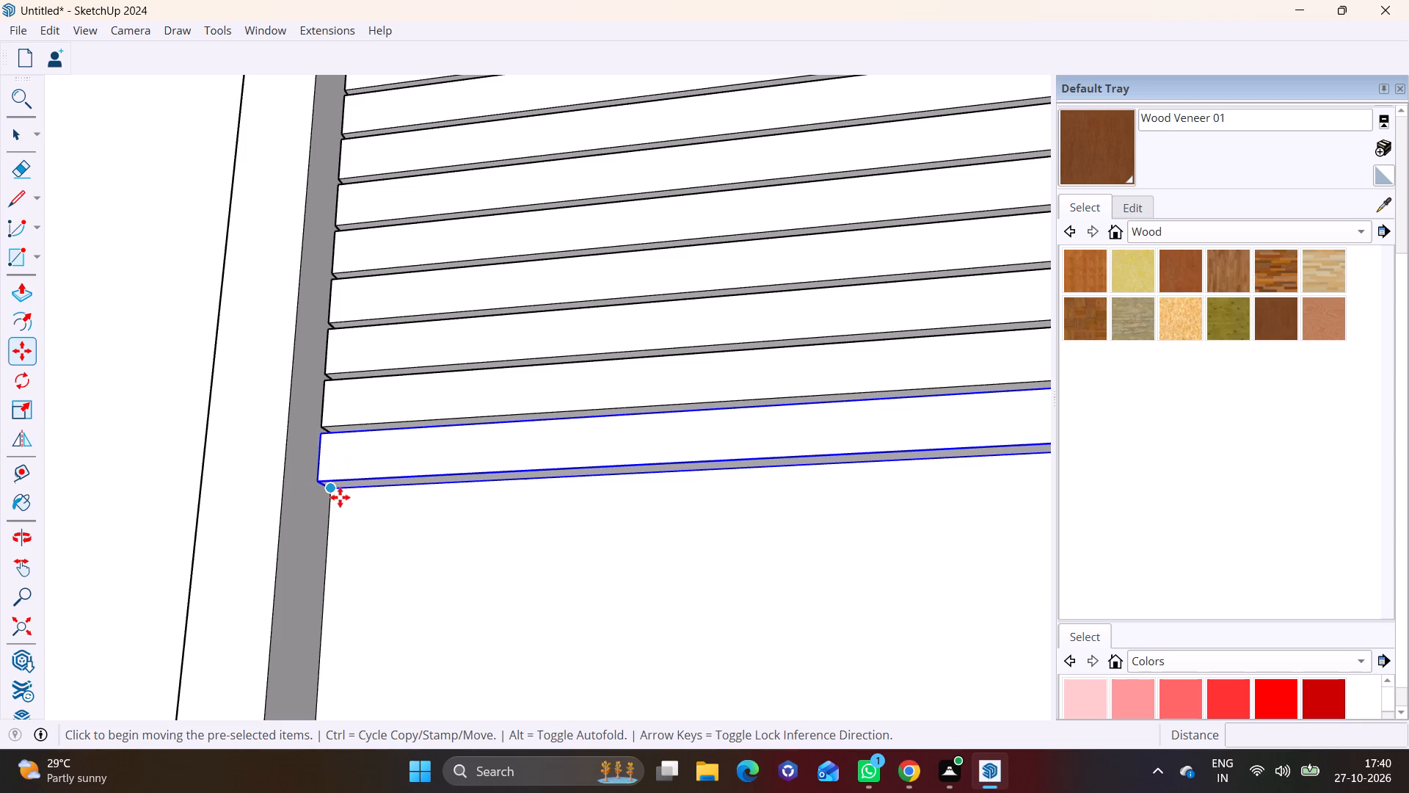
click(329, 491)
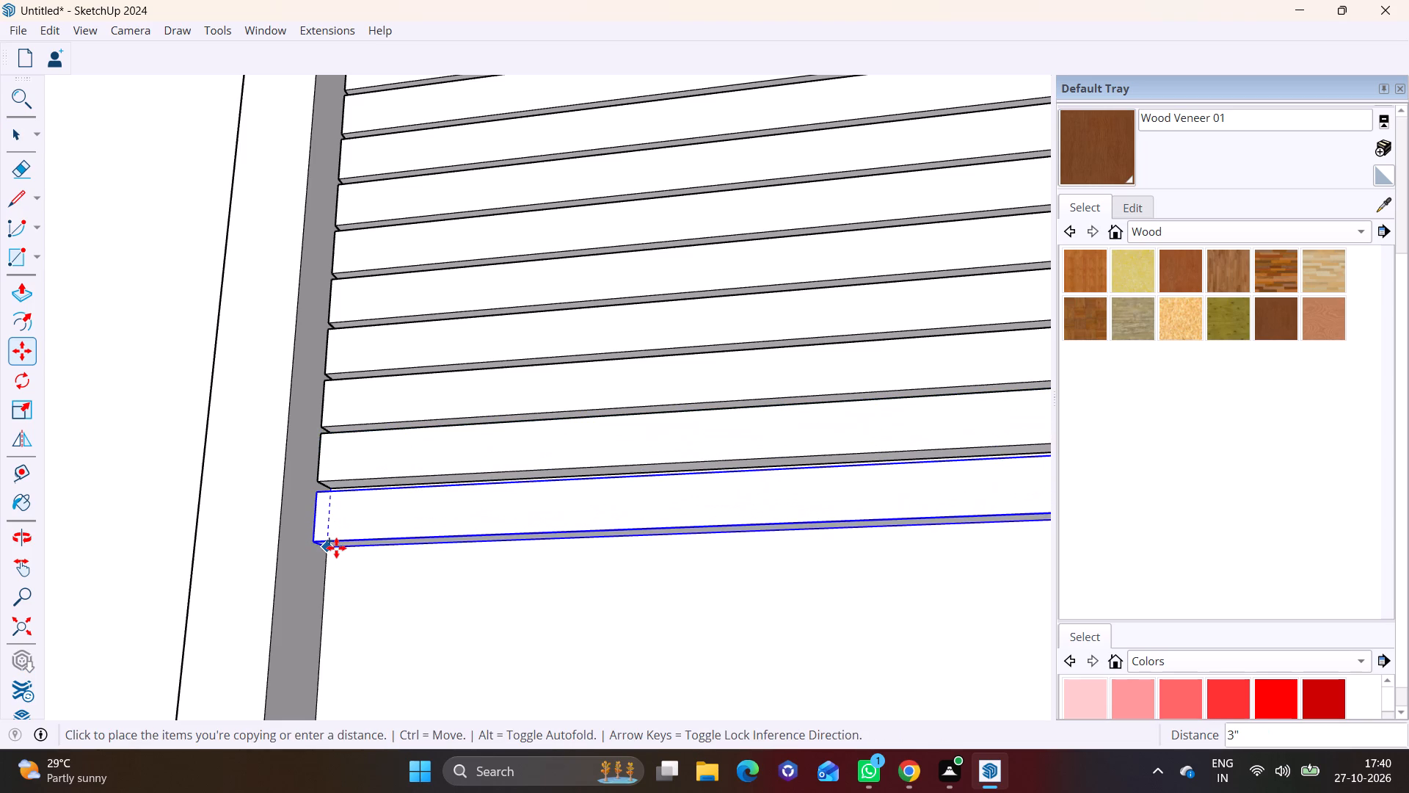
click(336, 548)
text(*10)
key(Return)
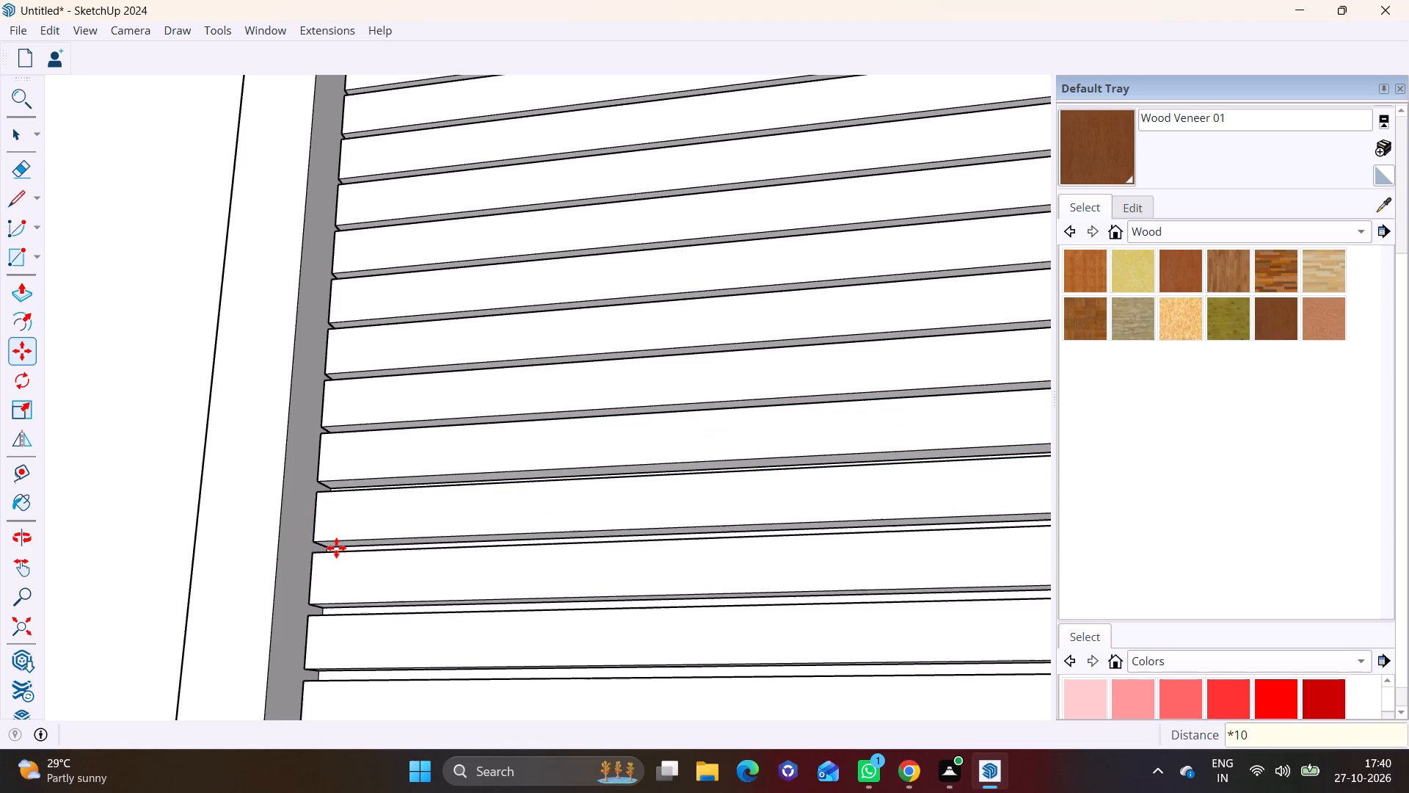
Continue the strips downward with another array of 10 copies of the lowest strip, about 2 7/8" apart.
scroll(361, 582, down, 12)
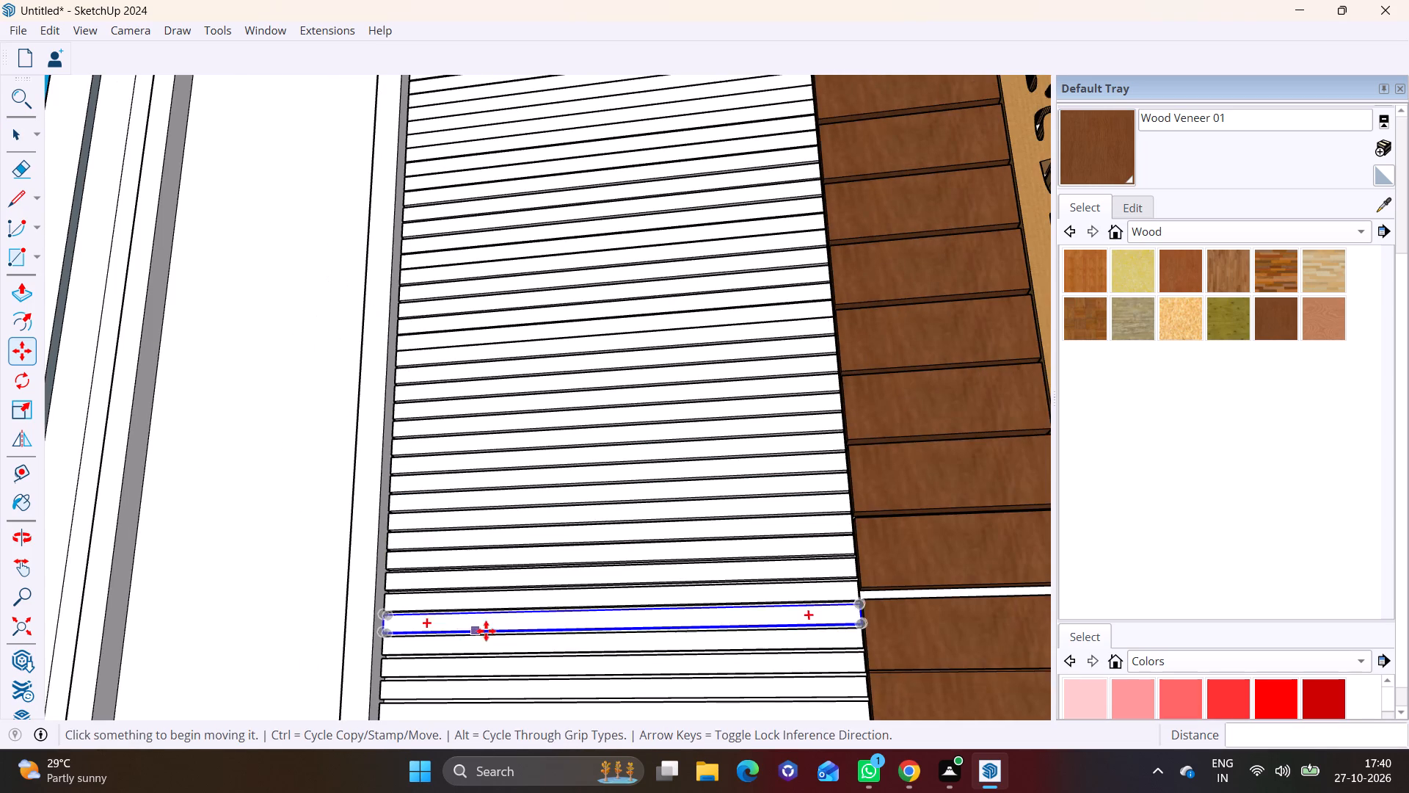
shift+middle_drag(605, 648, 481, 180)
scroll(262, 332, up, 8)
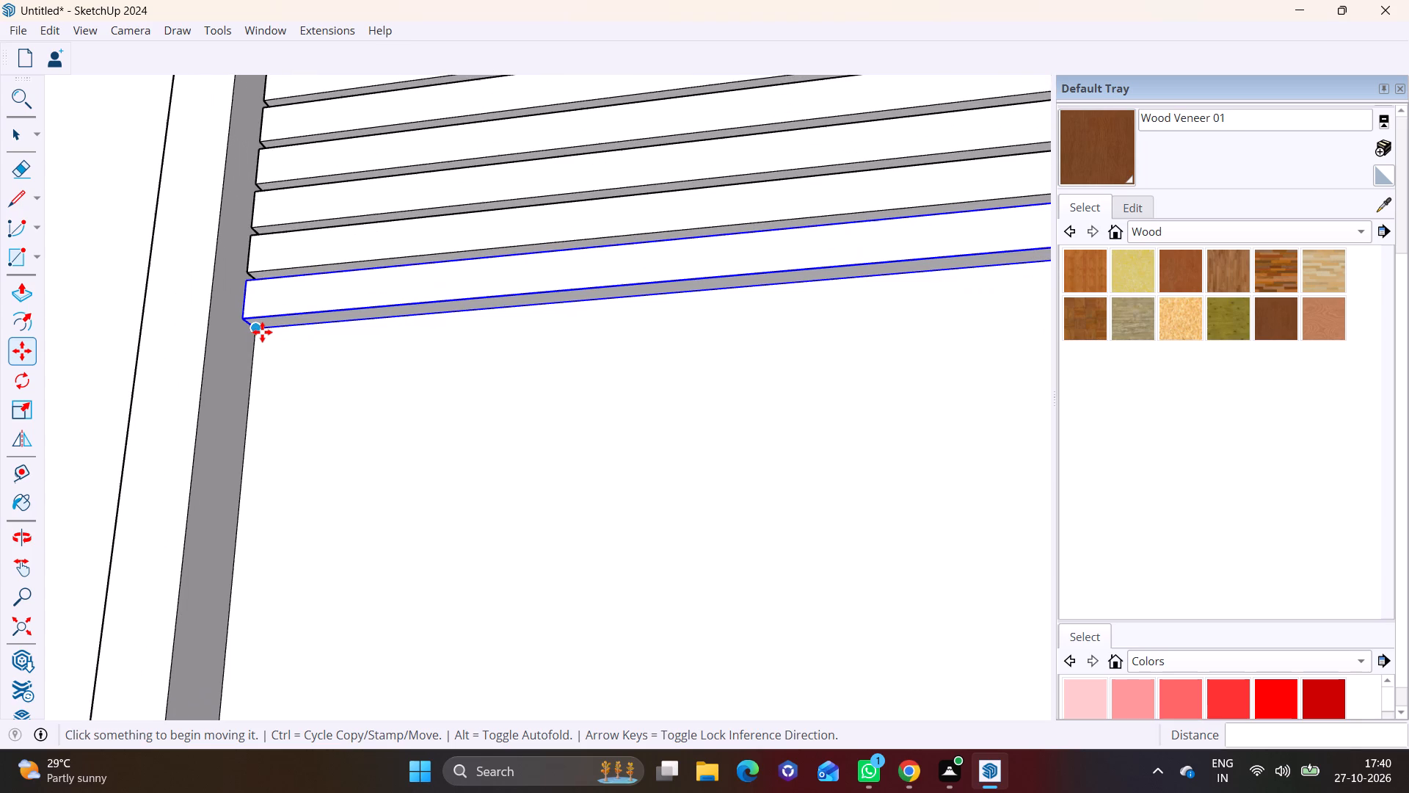
key(m)
click(254, 333)
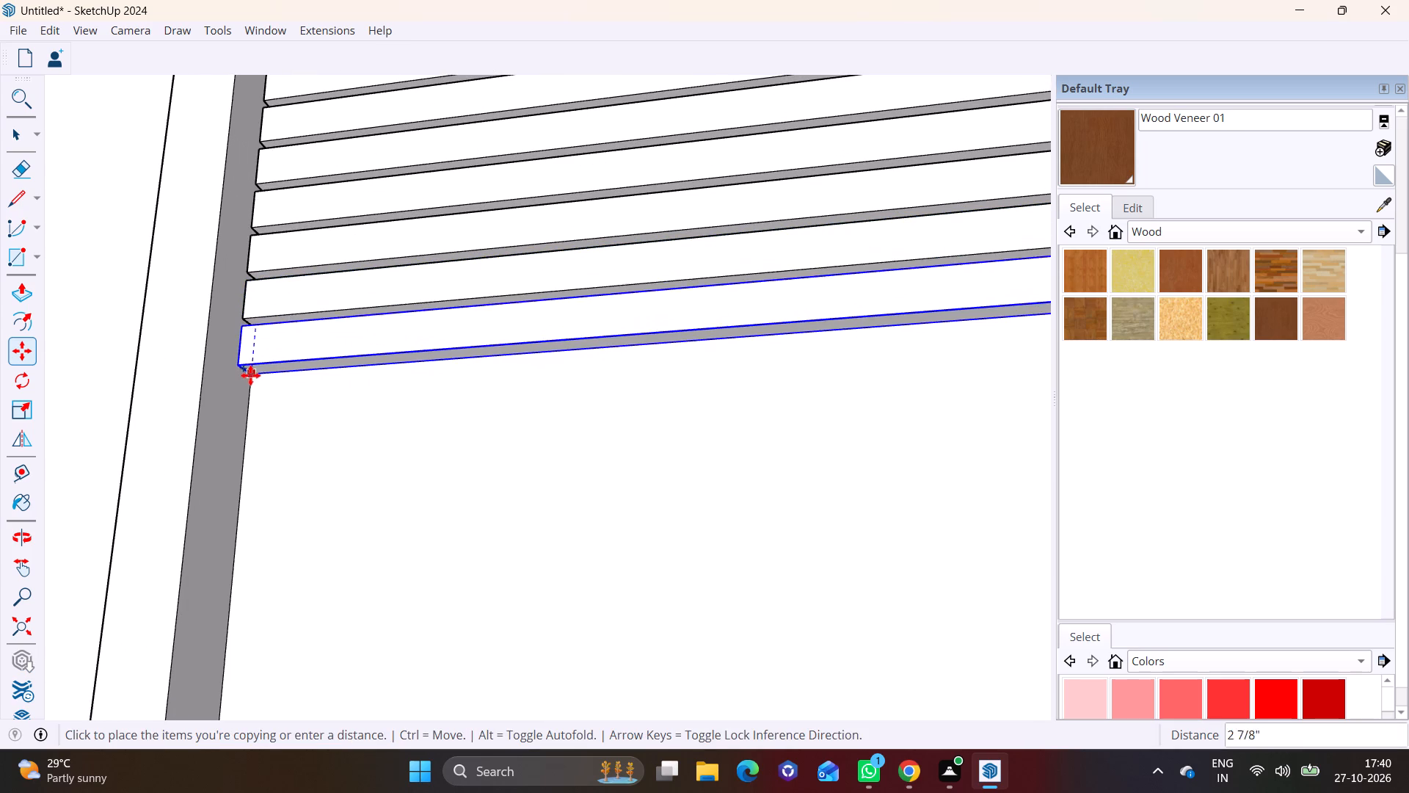
click(249, 378)
text(*10)
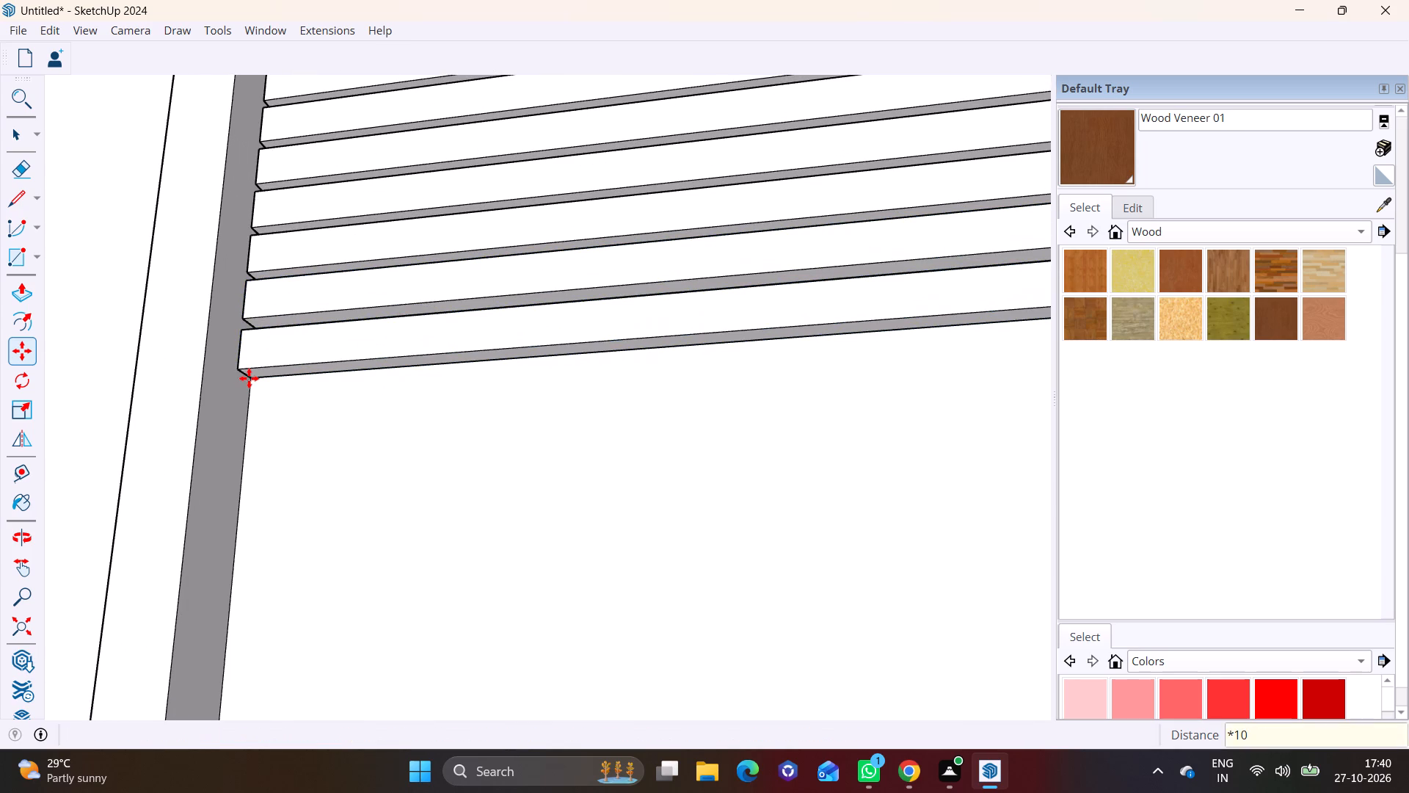
key(Return)
Copy the lowest strip about 3 3/8" downward near the bottom corner of the window frame.
scroll(480, 518, down, 9)
middle_drag(520, 676, 519, 676)
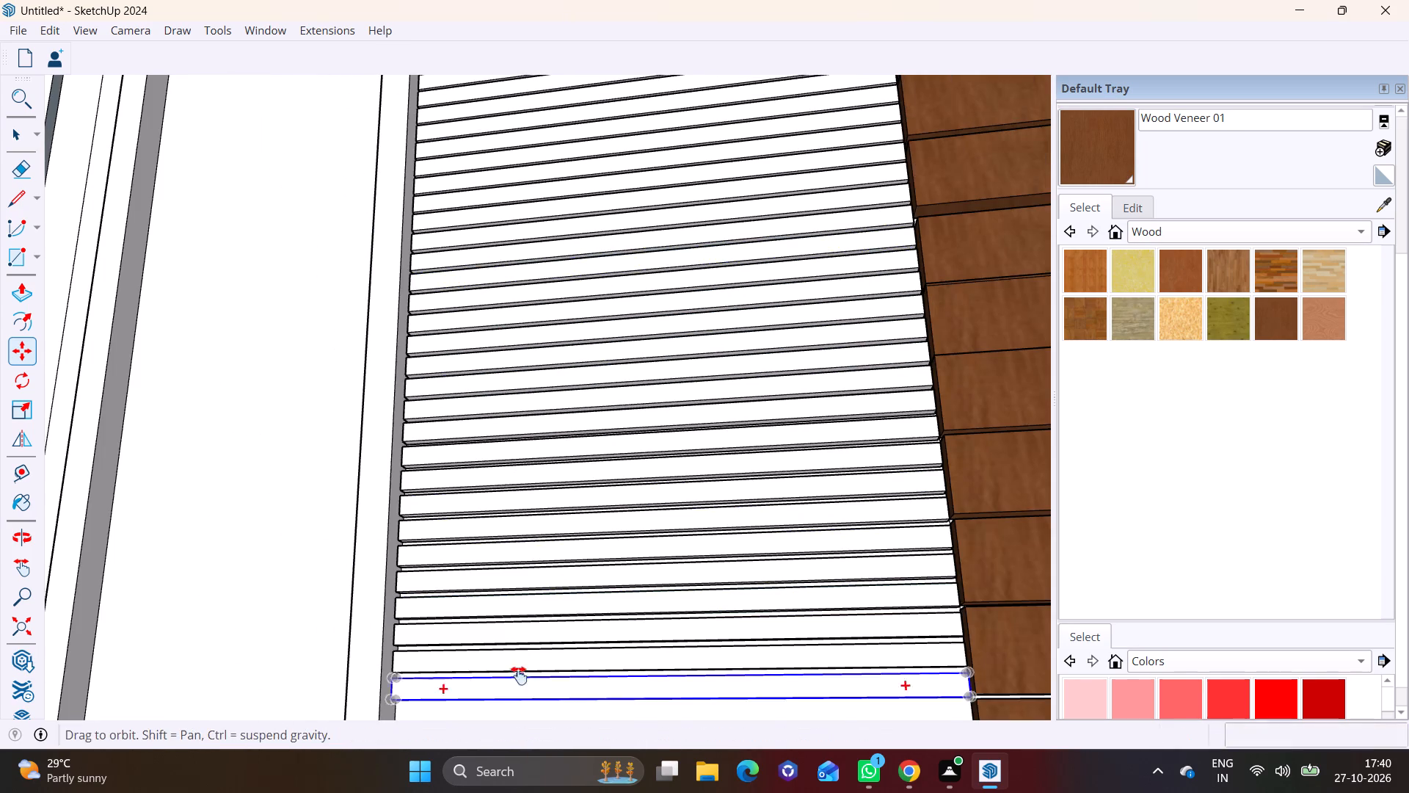
middle_drag(519, 676, 500, 357)
scroll(473, 421, up, 5)
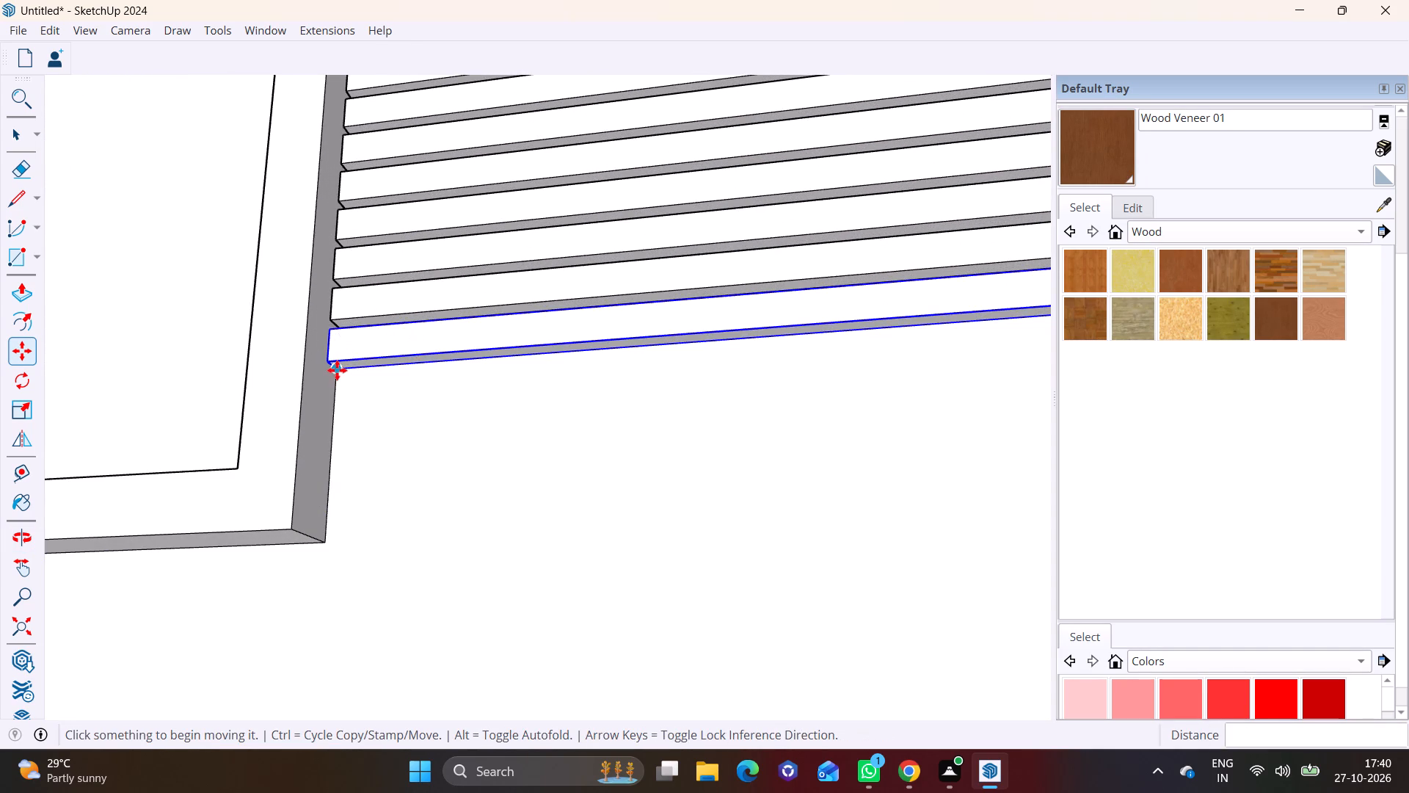
click(337, 370)
click(337, 413)
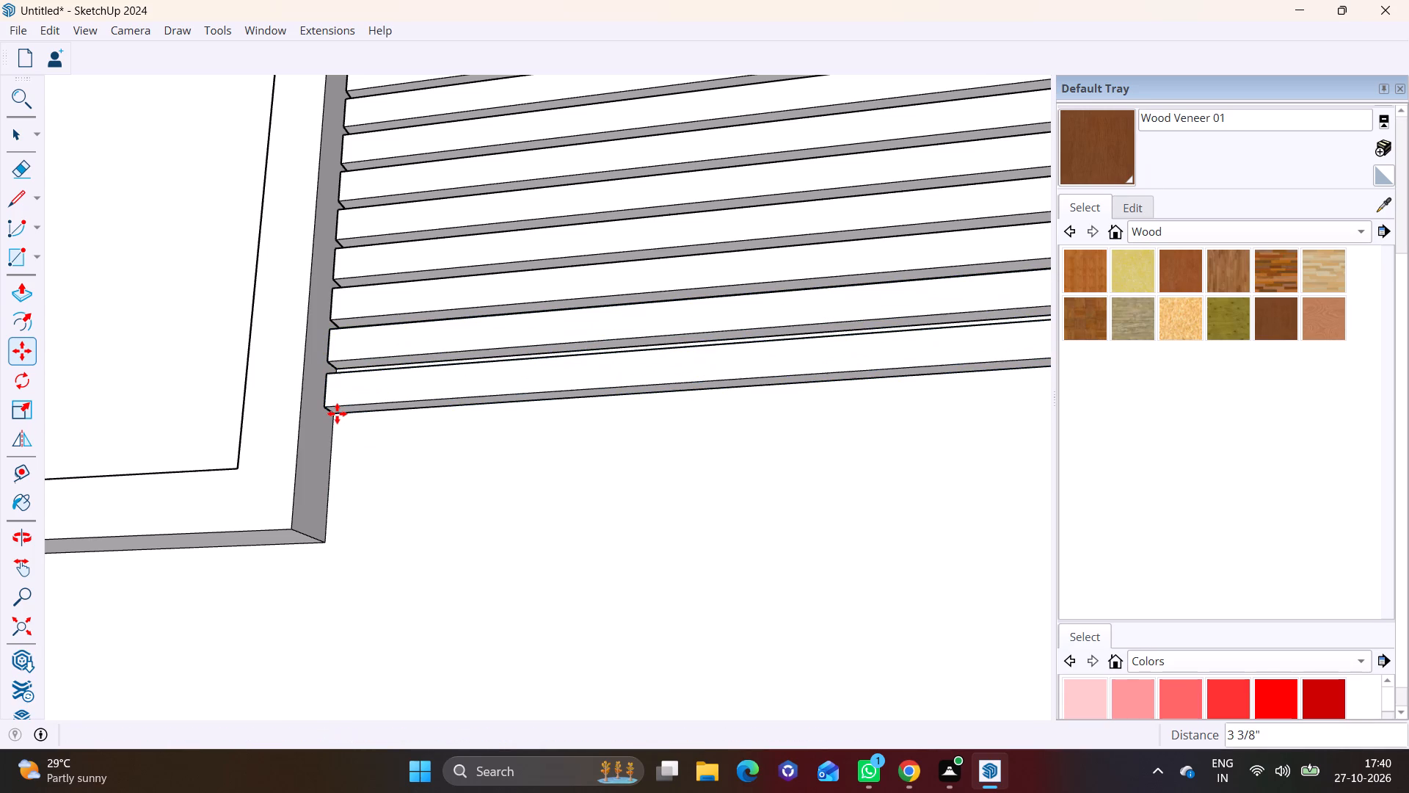
Multiply the last strip copy into an array of 10 continuing down past the window frame's bottom corner.
text(*10)
key(Return)
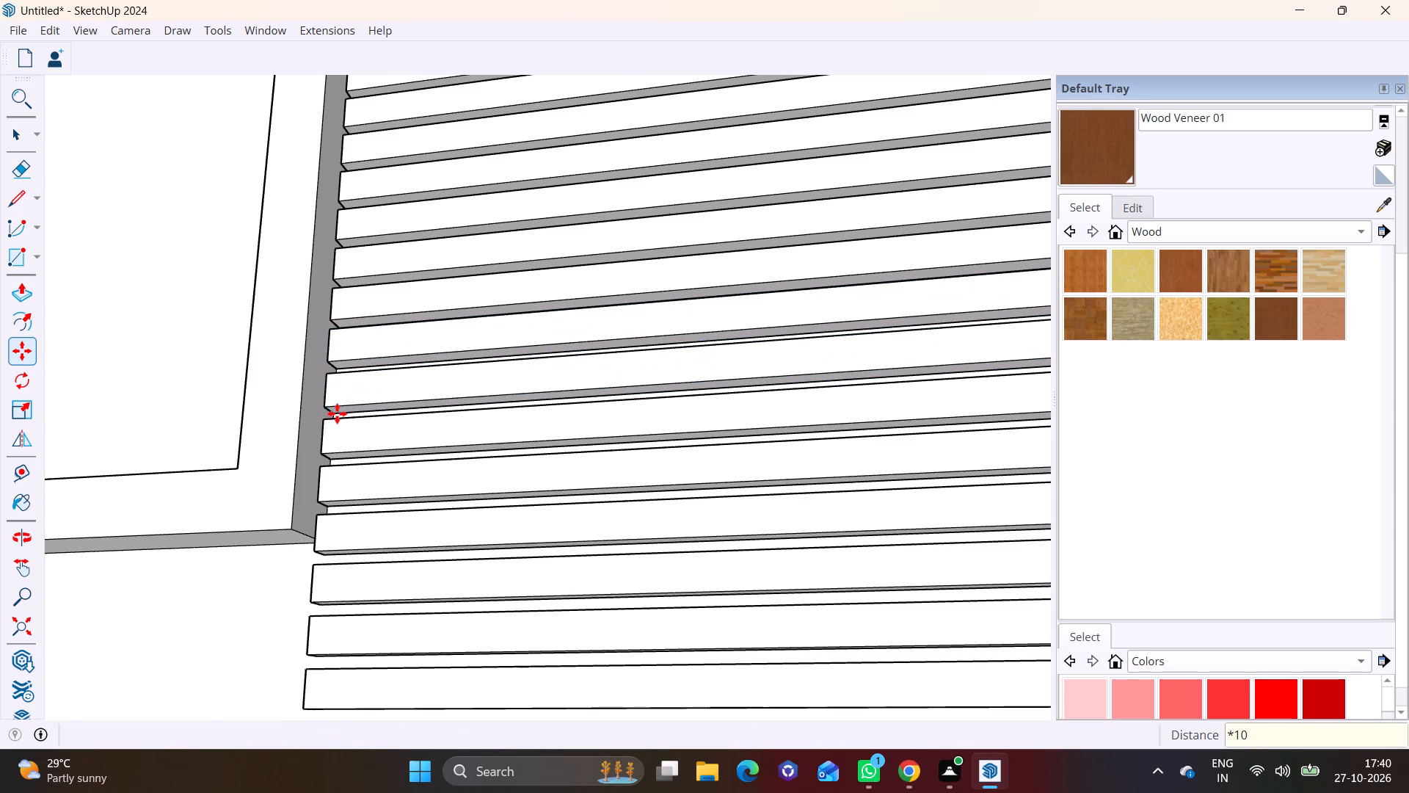
Extend the end face of the lowest strip about 4' 11 1/2" beneath the window frame with Push/Pull, past the corner column.
scroll(337, 414, down, 10)
shift+middle_drag(421, 513, 441, 458)
middle_drag(448, 475, 500, 609)
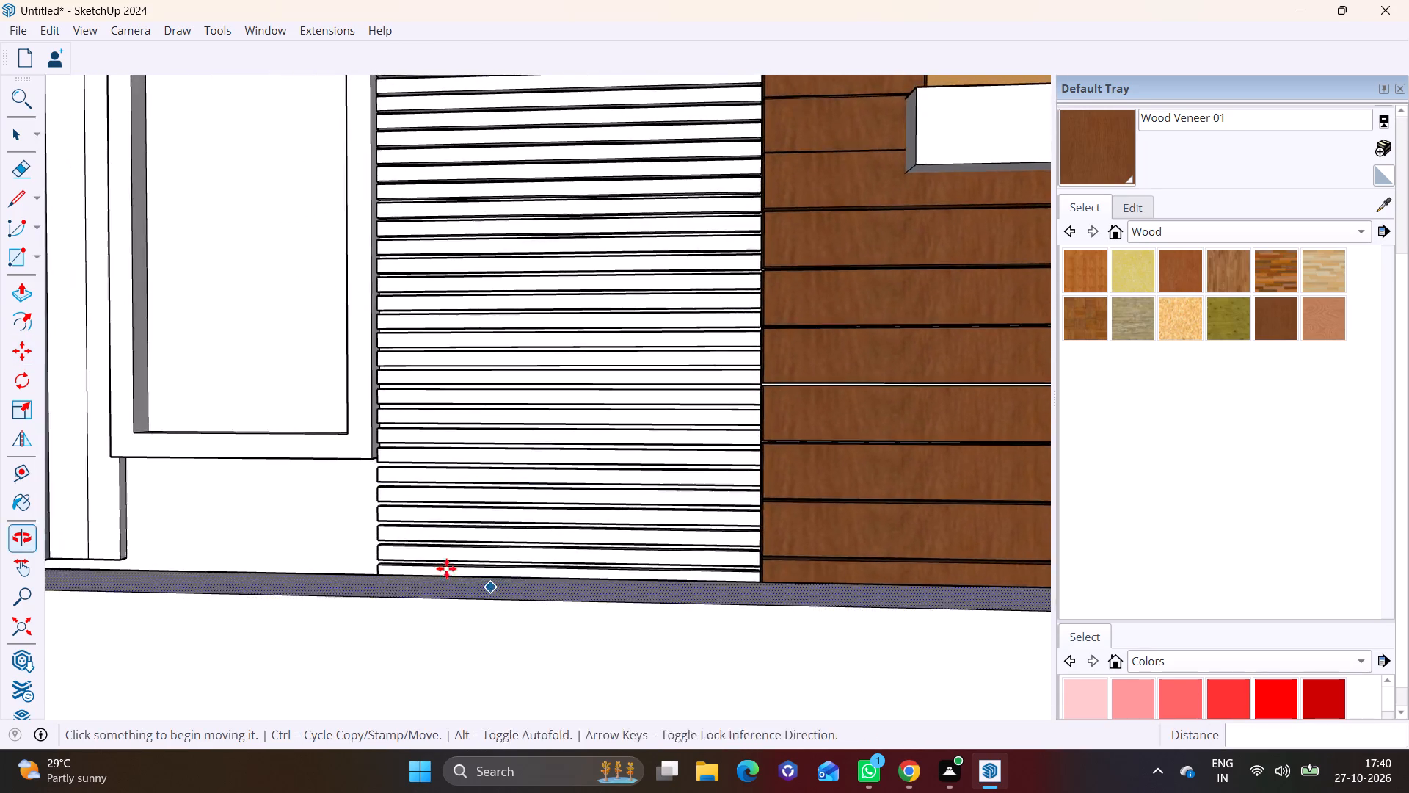
scroll(438, 562, up, 6)
key(space)
middle_drag(409, 558, 842, 540)
scroll(423, 510, up, 1)
shift+middle_drag(423, 510, 606, 452)
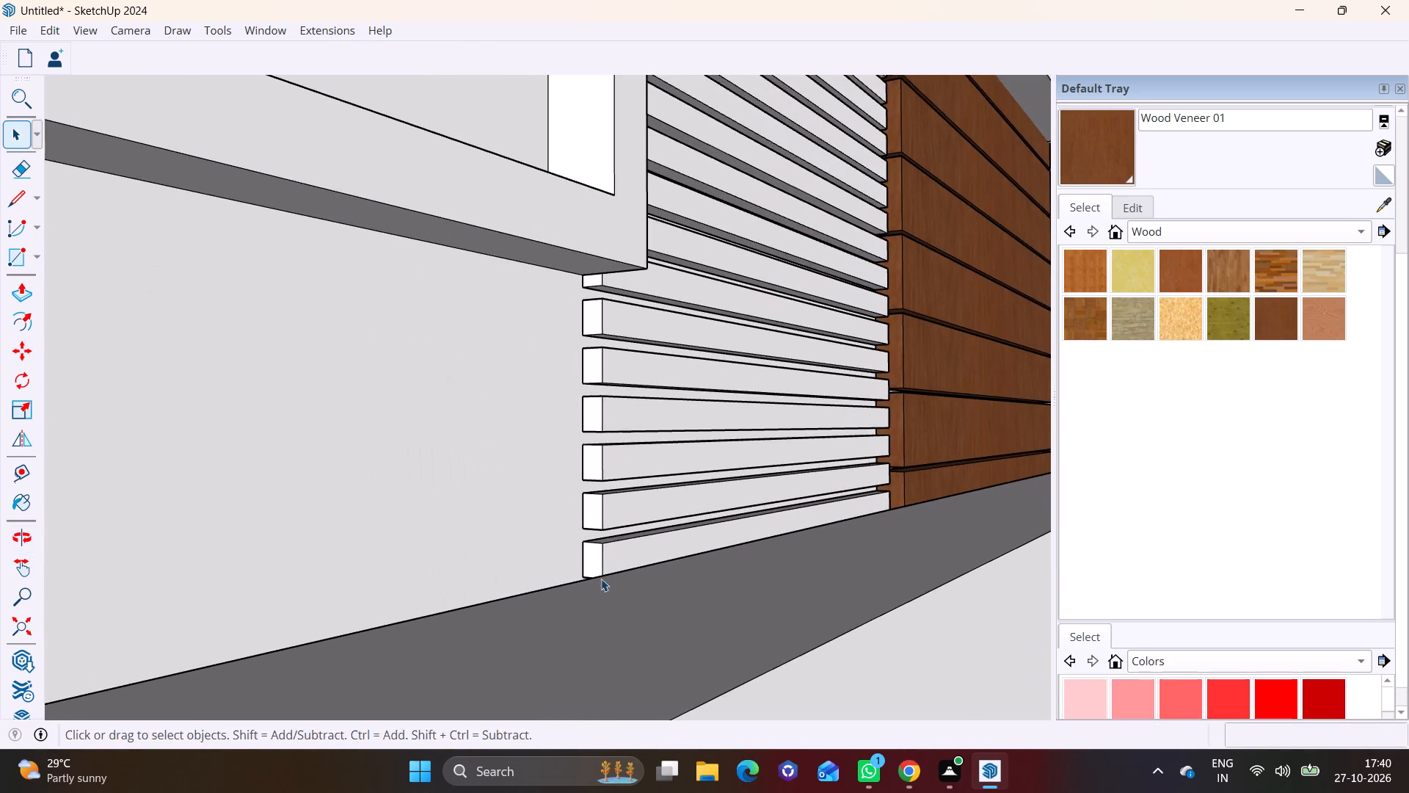
shift+middle_drag(600, 579, 671, 524)
scroll(664, 524, down, 3)
key(space)
triple_click(654, 512)
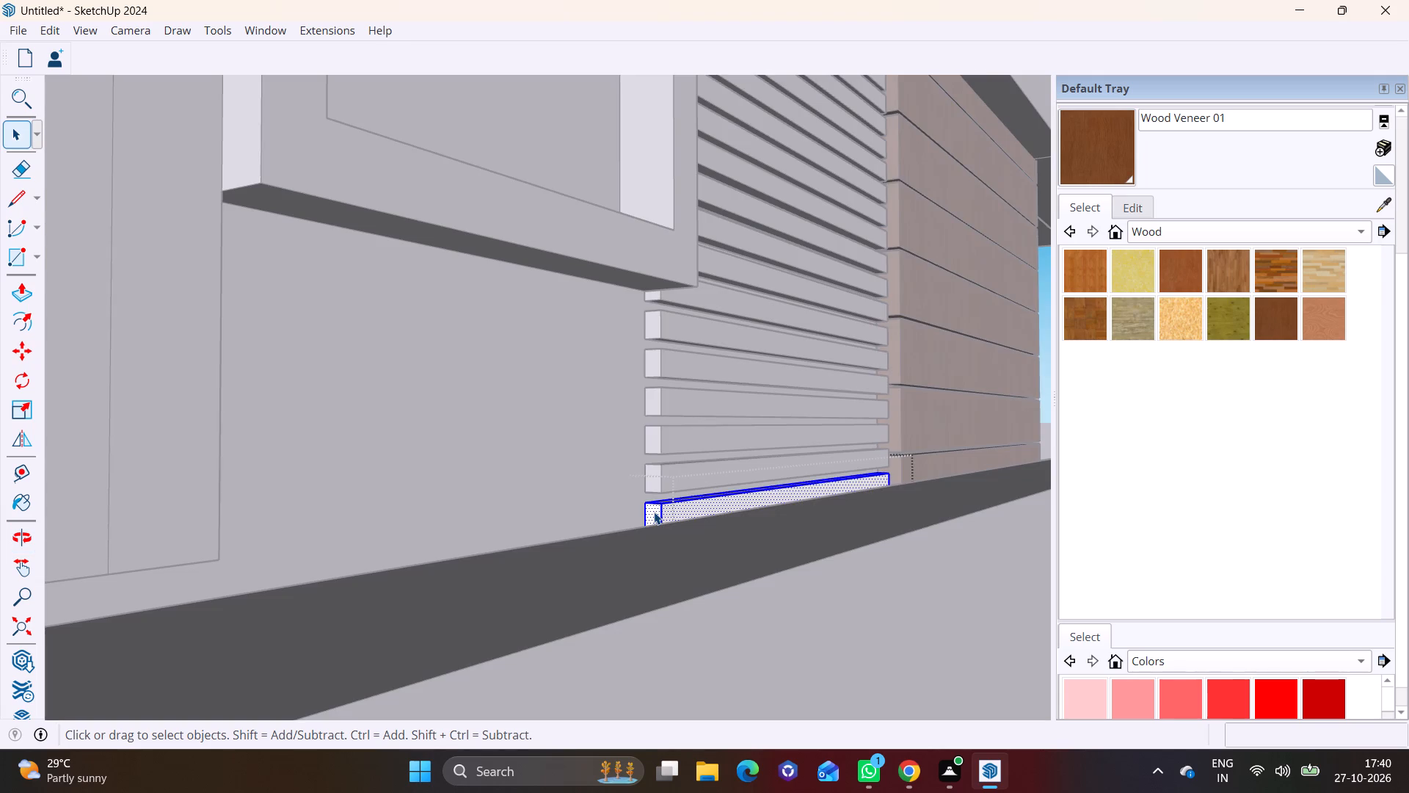
click(654, 512)
double_click(653, 508)
click(651, 516)
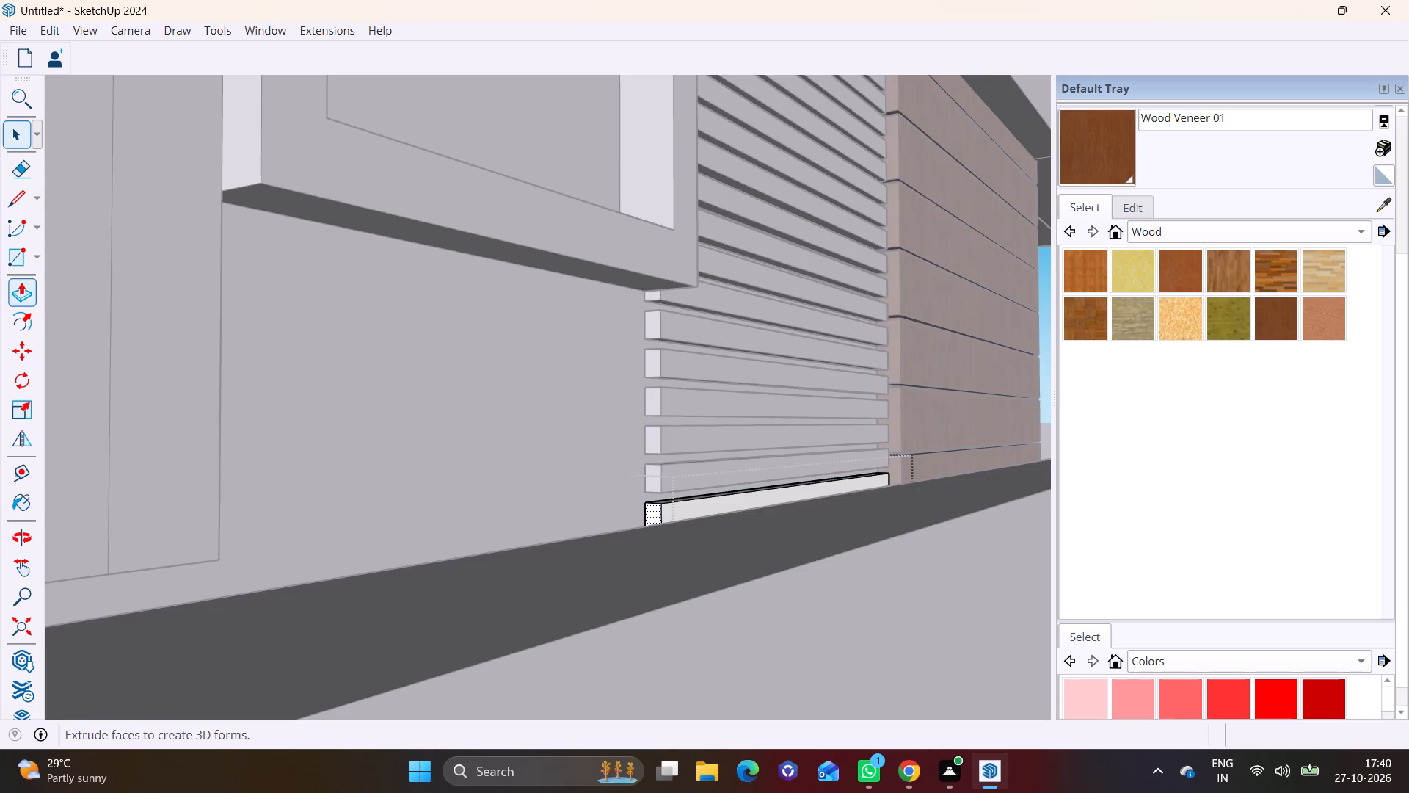
click(14, 279)
click(654, 515)
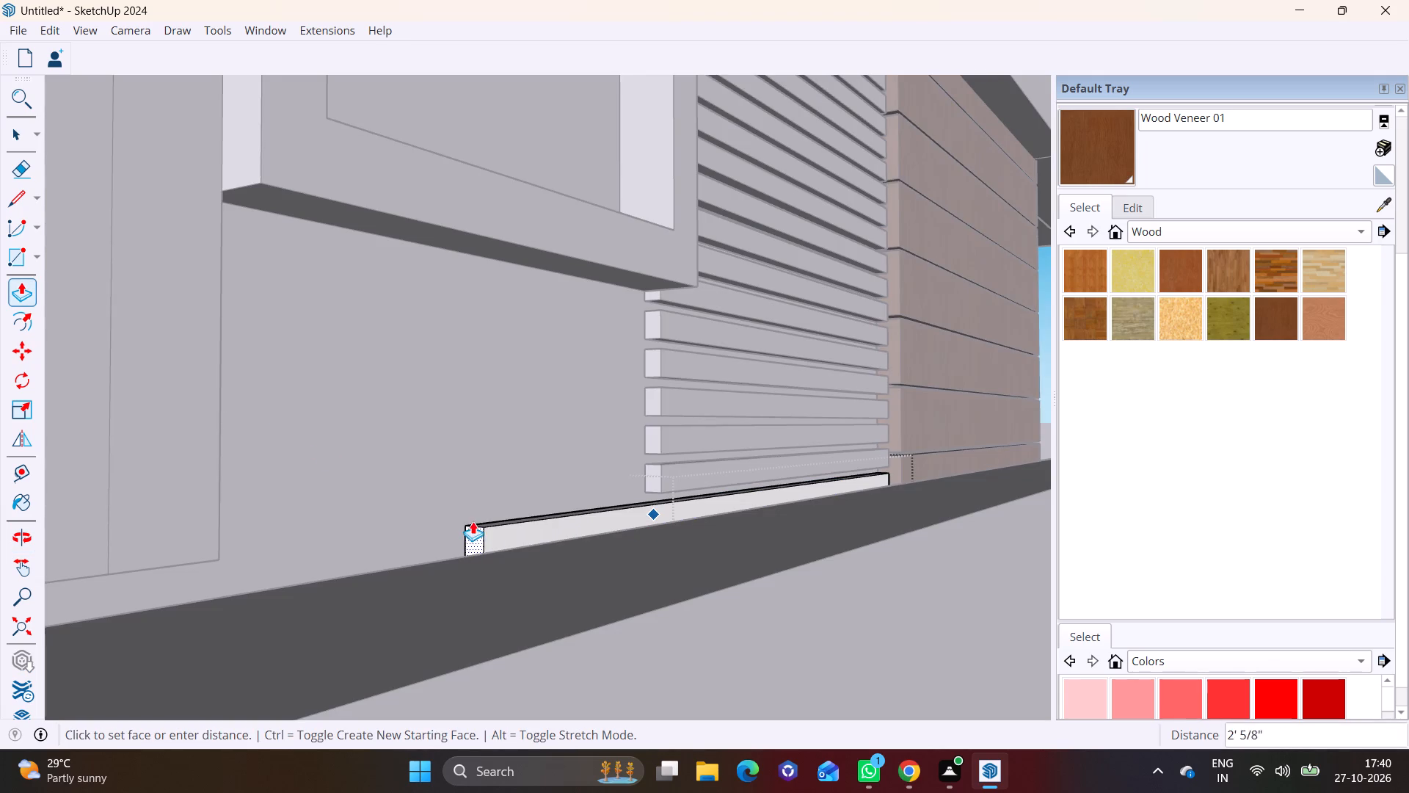
scroll(250, 502, down, 4)
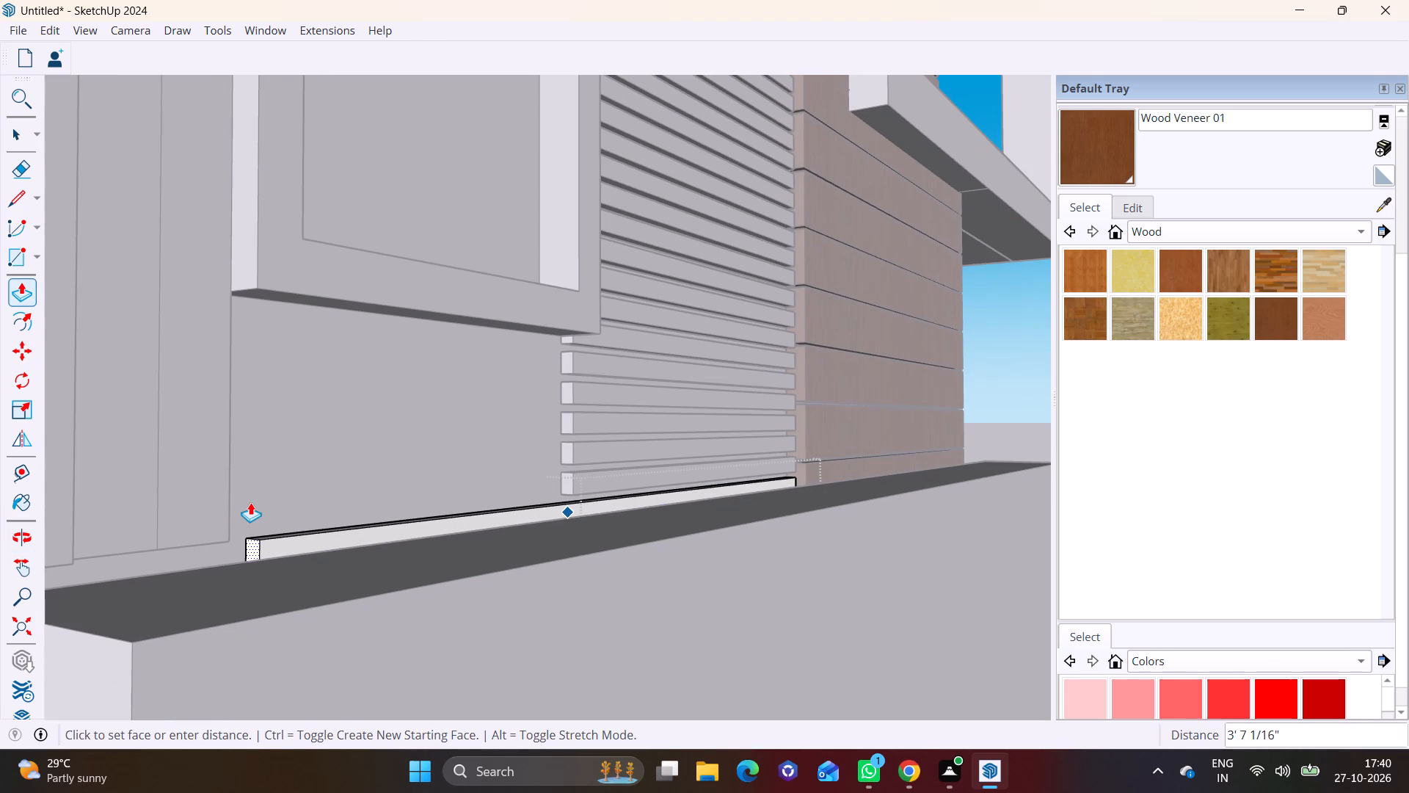
middle_drag(126, 485, 288, 460)
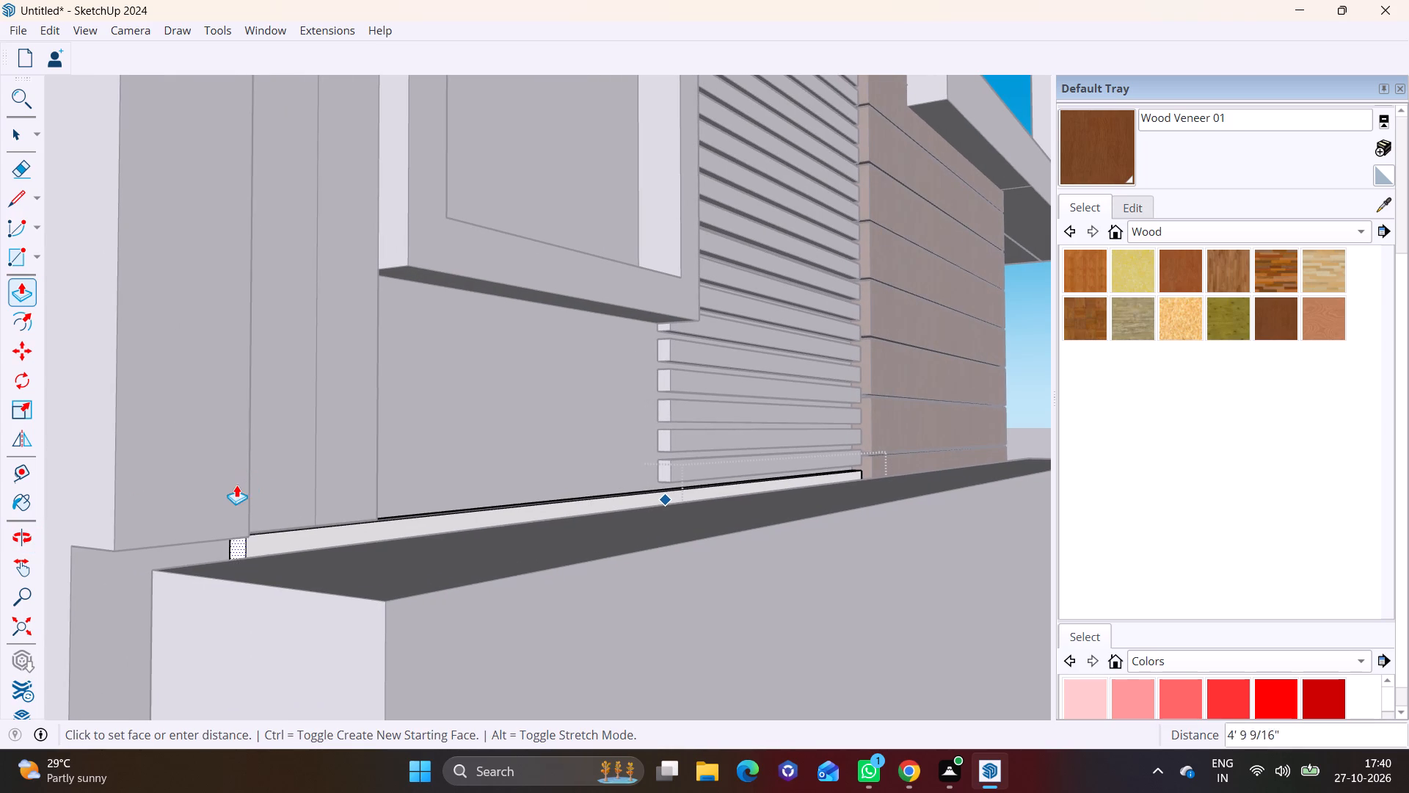
click(250, 485)
Extend the second strip from the bottom beneath the window by the same Push/Pull distance.
scroll(405, 494, up, 2)
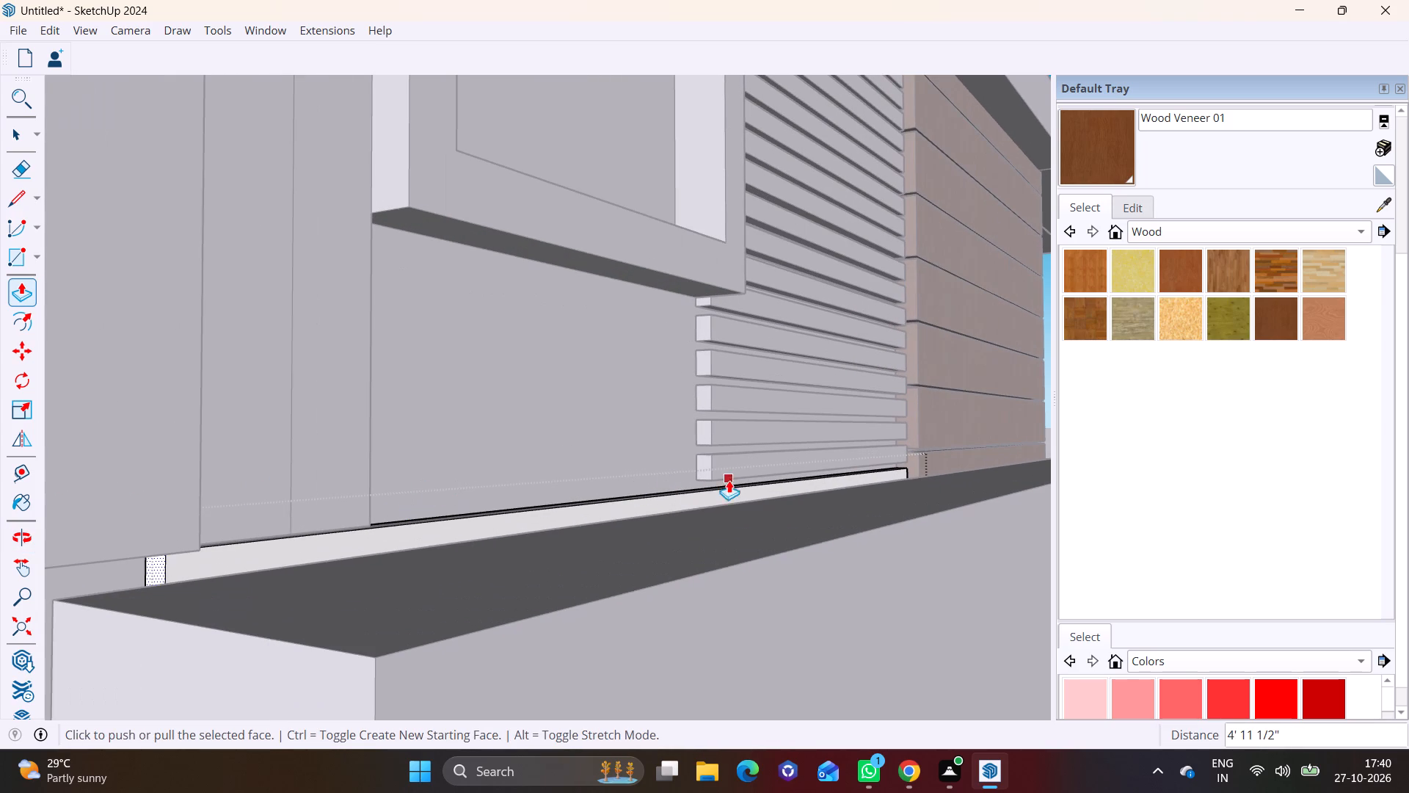
key(space)
click(707, 468)
triple_click(707, 468)
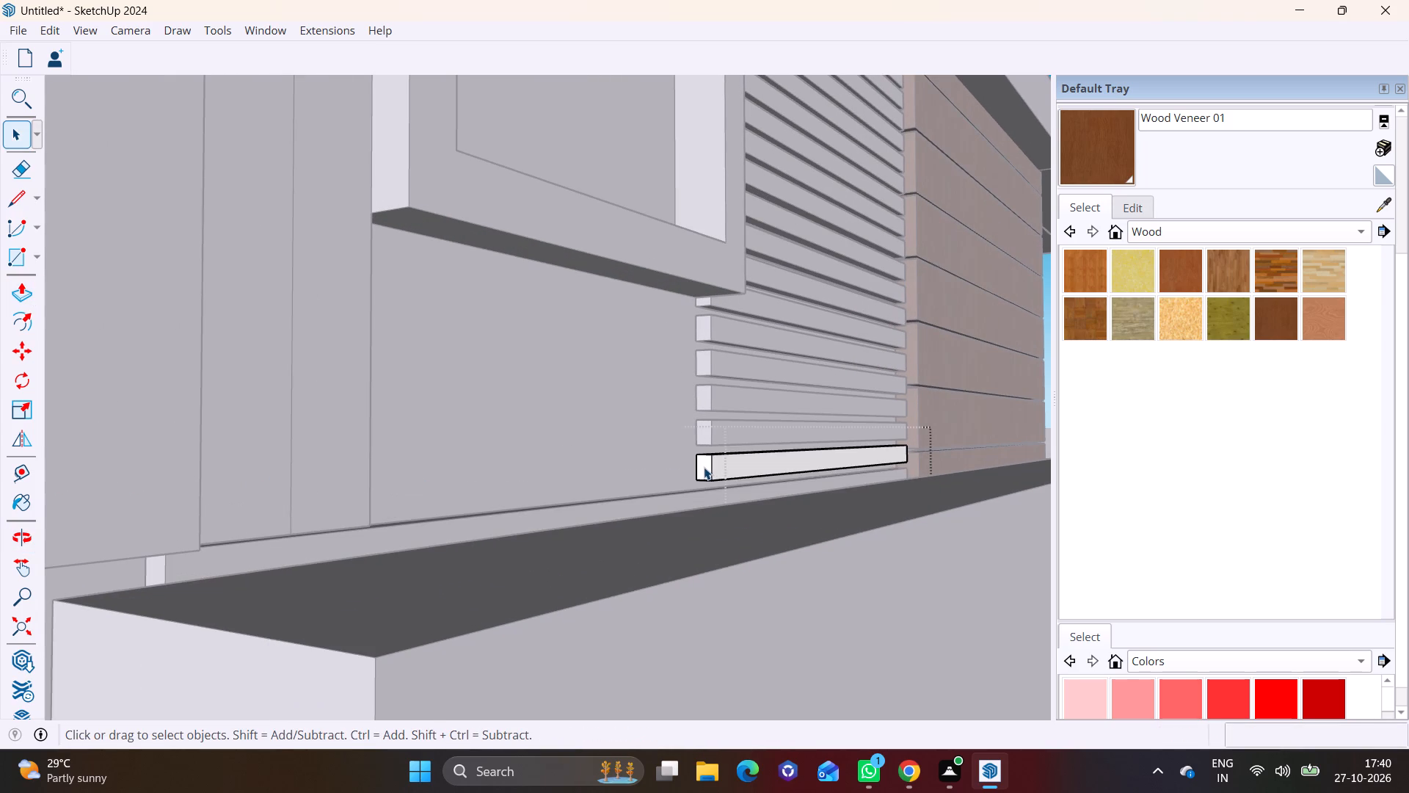
click(703, 465)
click(704, 471)
click(15, 287)
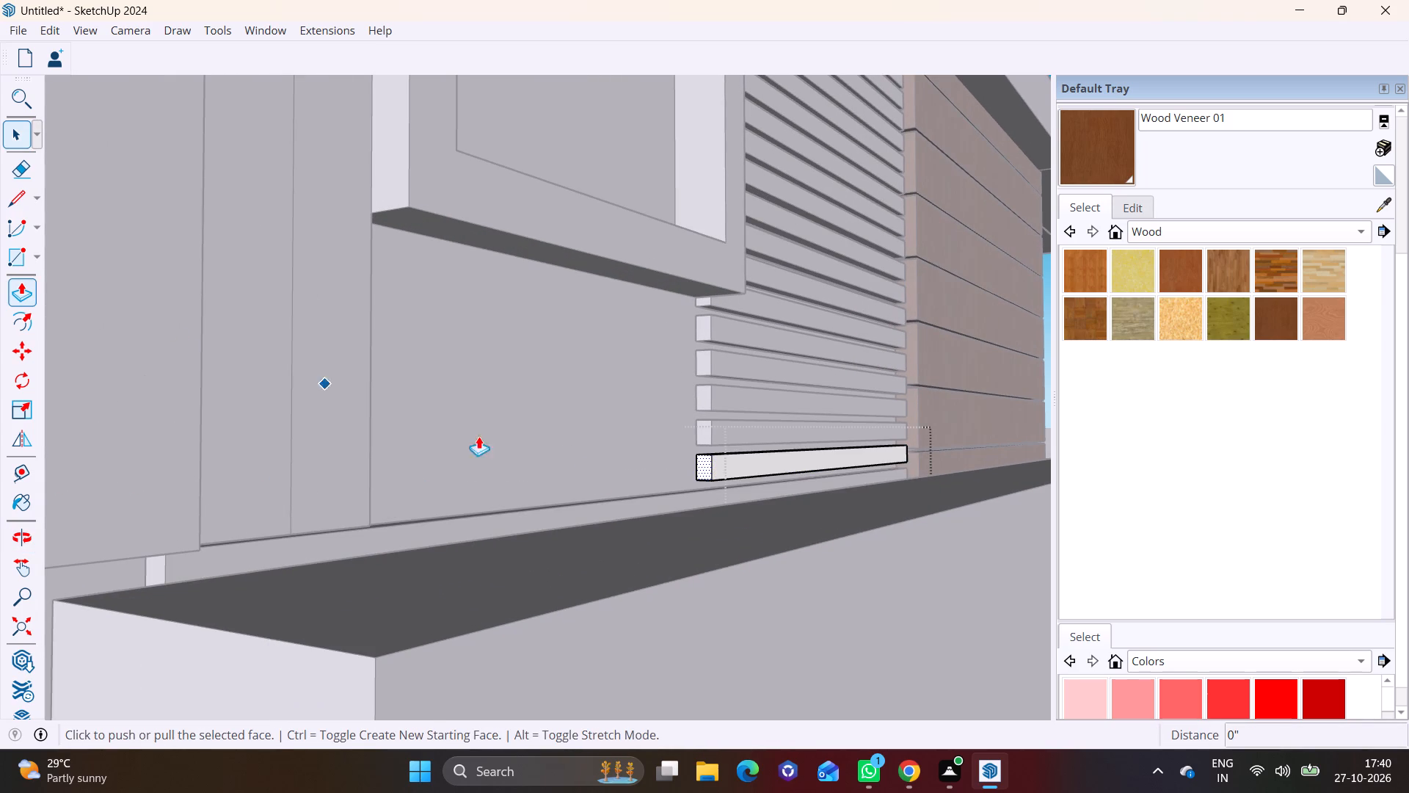
double_click(704, 466)
key(space)
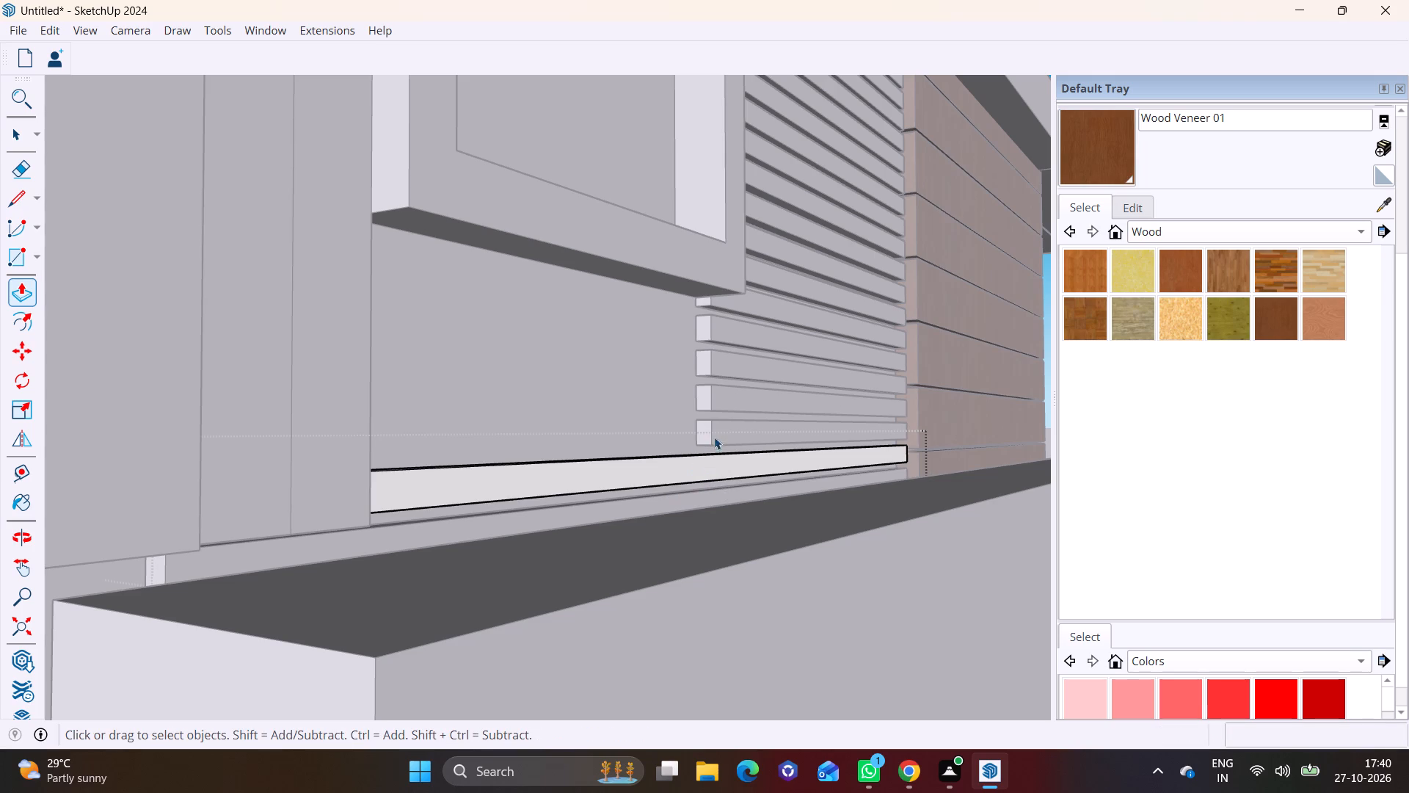
Extend the third strip from the bottom beneath the window by the same Push/Pull distance.
triple_click(704, 428)
click(704, 435)
click(704, 432)
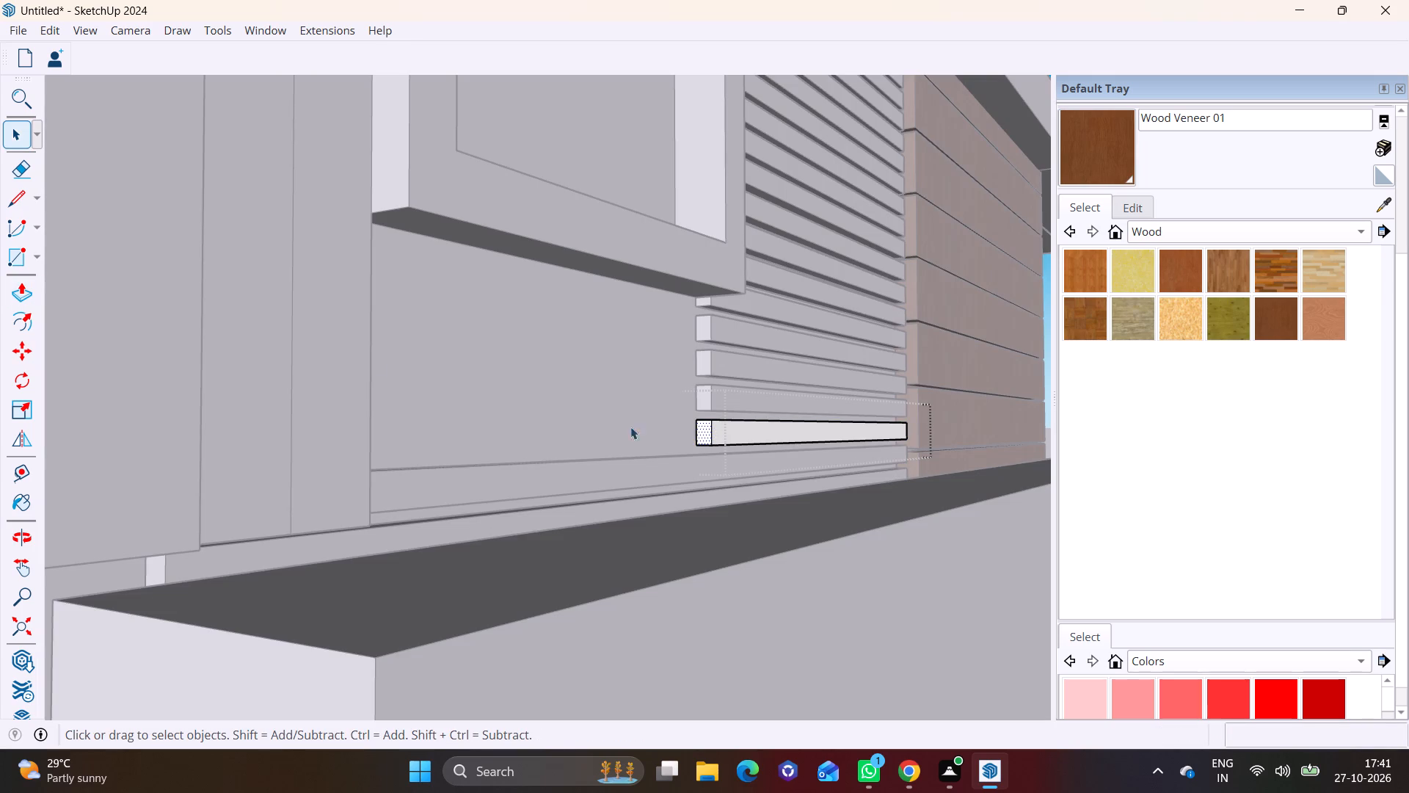
click(27, 298)
double_click(705, 436)
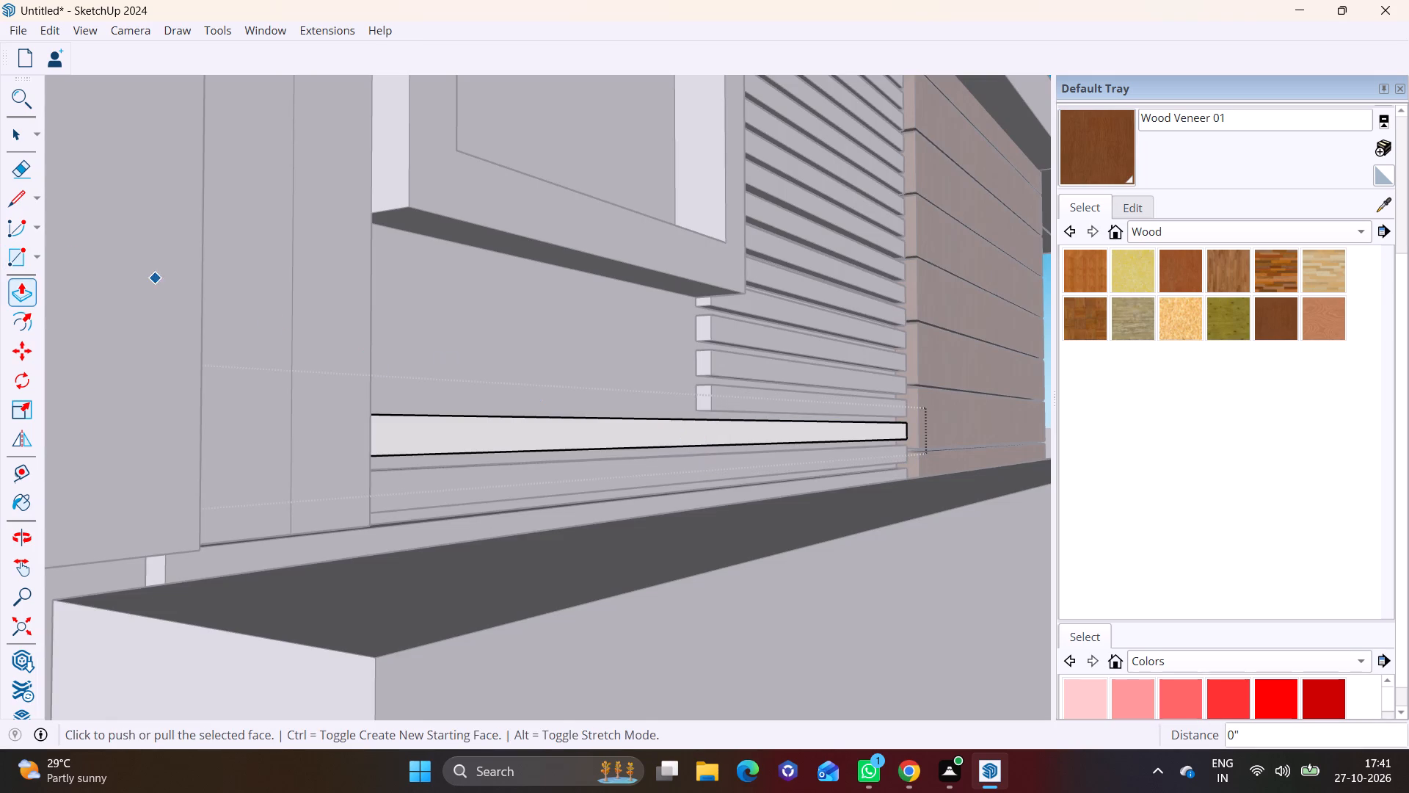
key(space)
Extend the fourth strip from the bottom beneath the window by the same Push/Pull distance.
click(707, 409)
double_click(705, 403)
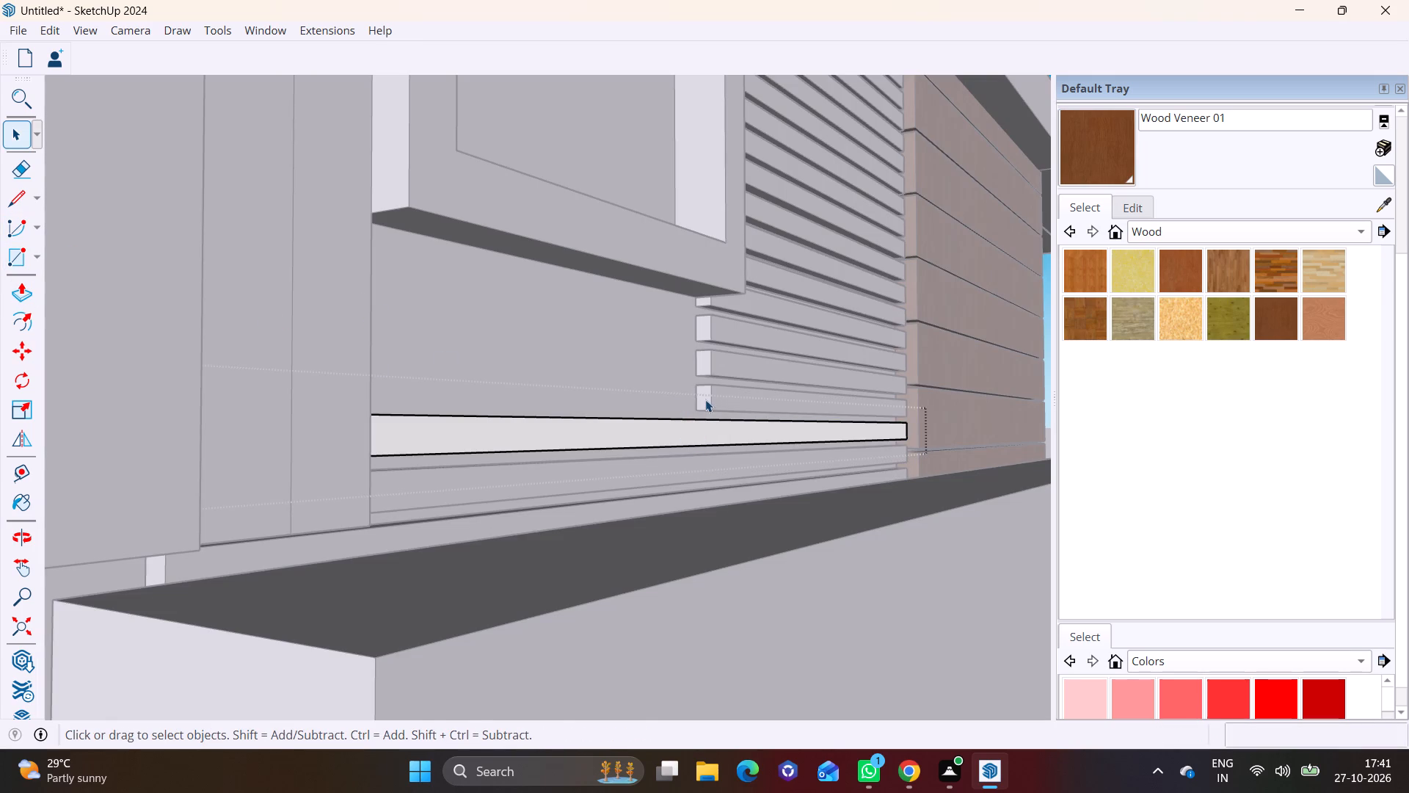
drag(760, 558, 762, 535)
click(691, 378)
triple_click(707, 396)
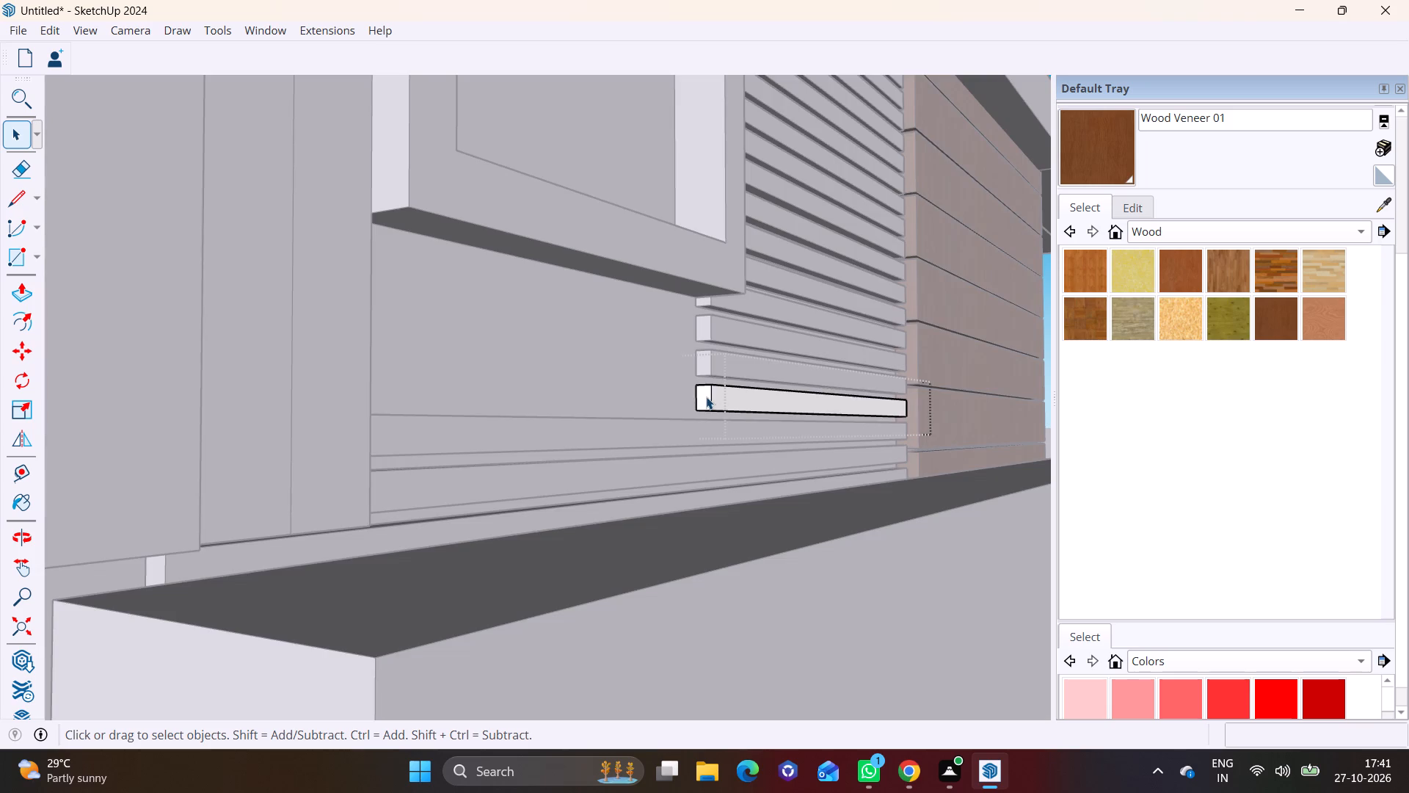
click(704, 396)
click(708, 402)
click(21, 281)
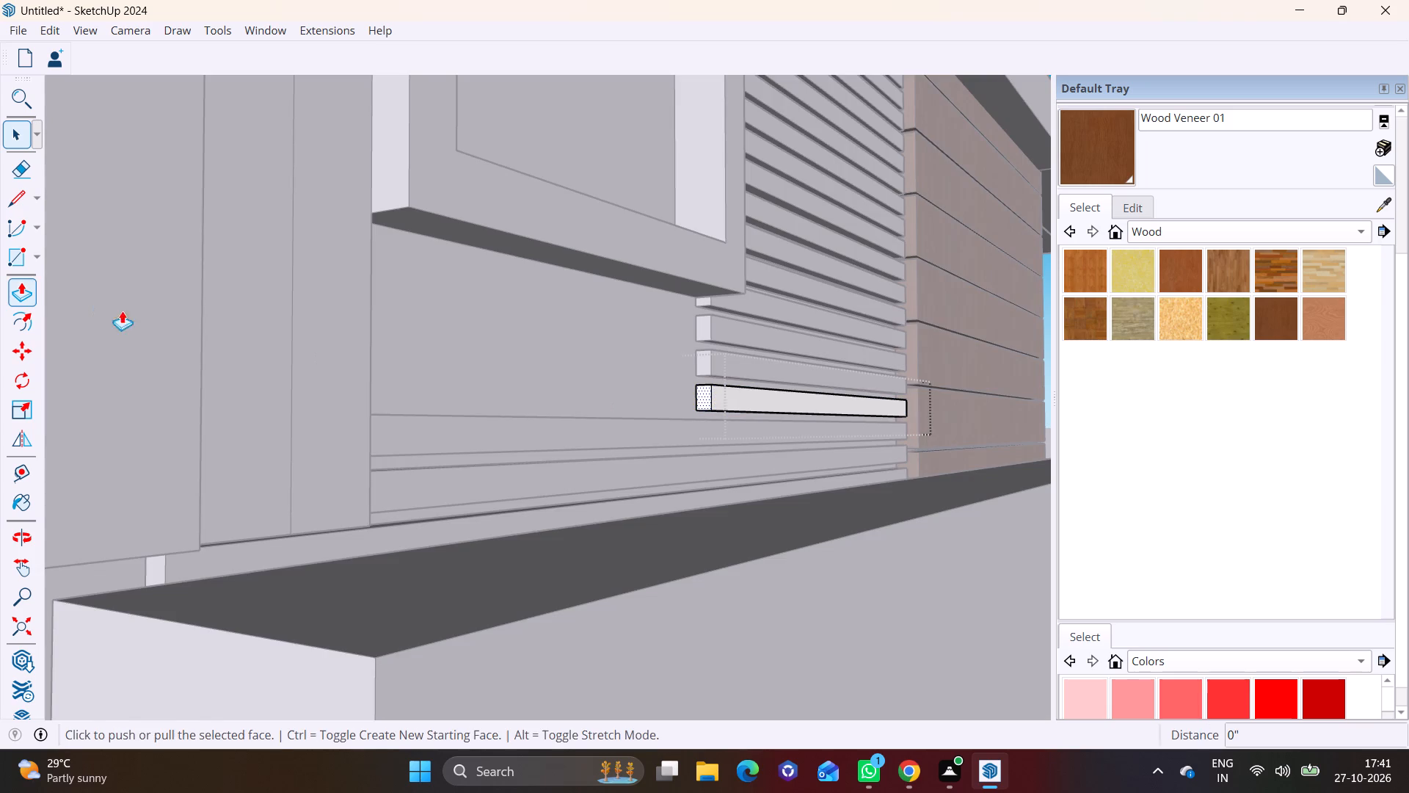
double_click(701, 394)
key(space)
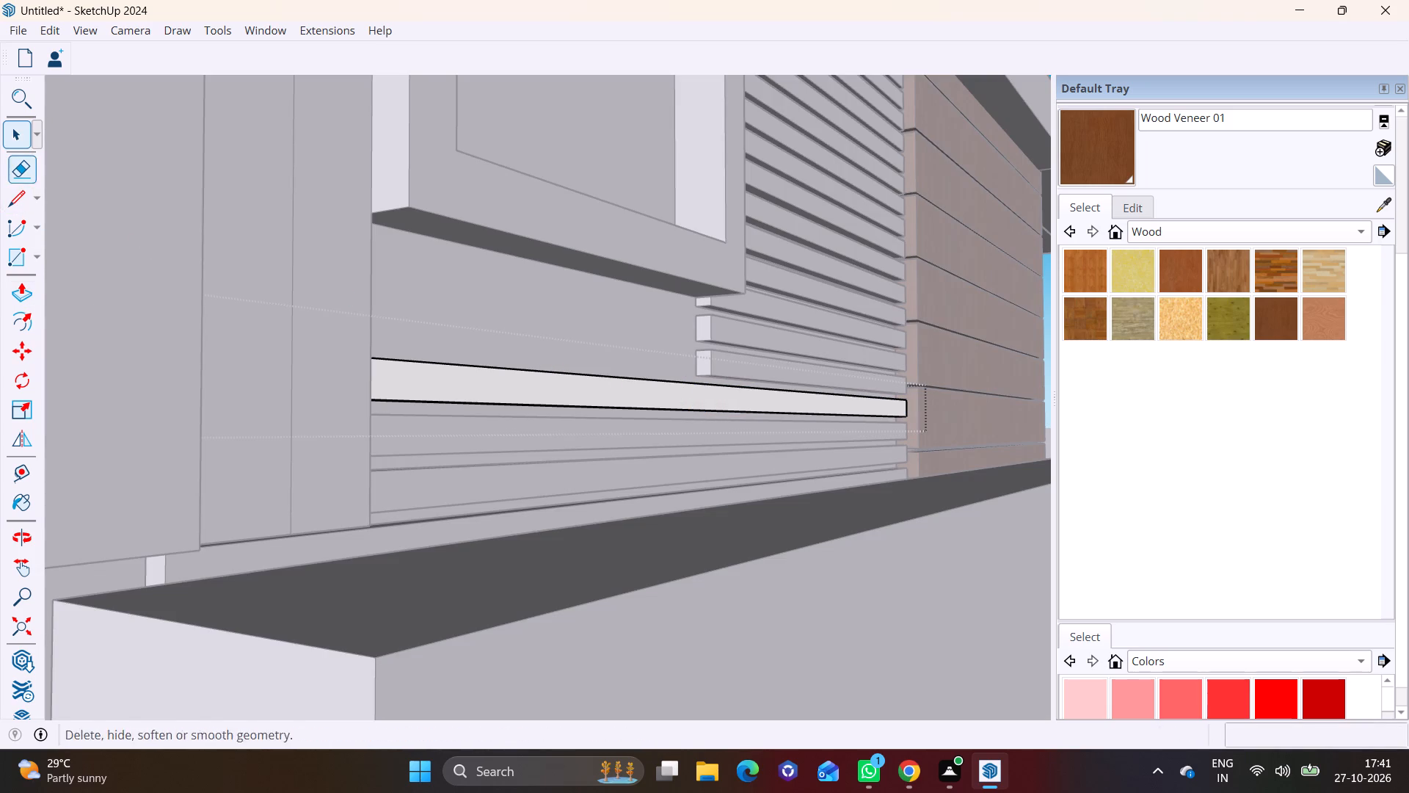
Extend the fifth strip from the bottom beneath the window by the same Push/Pull distance.
click(10, 127)
click(721, 357)
triple_click(706, 358)
click(705, 361)
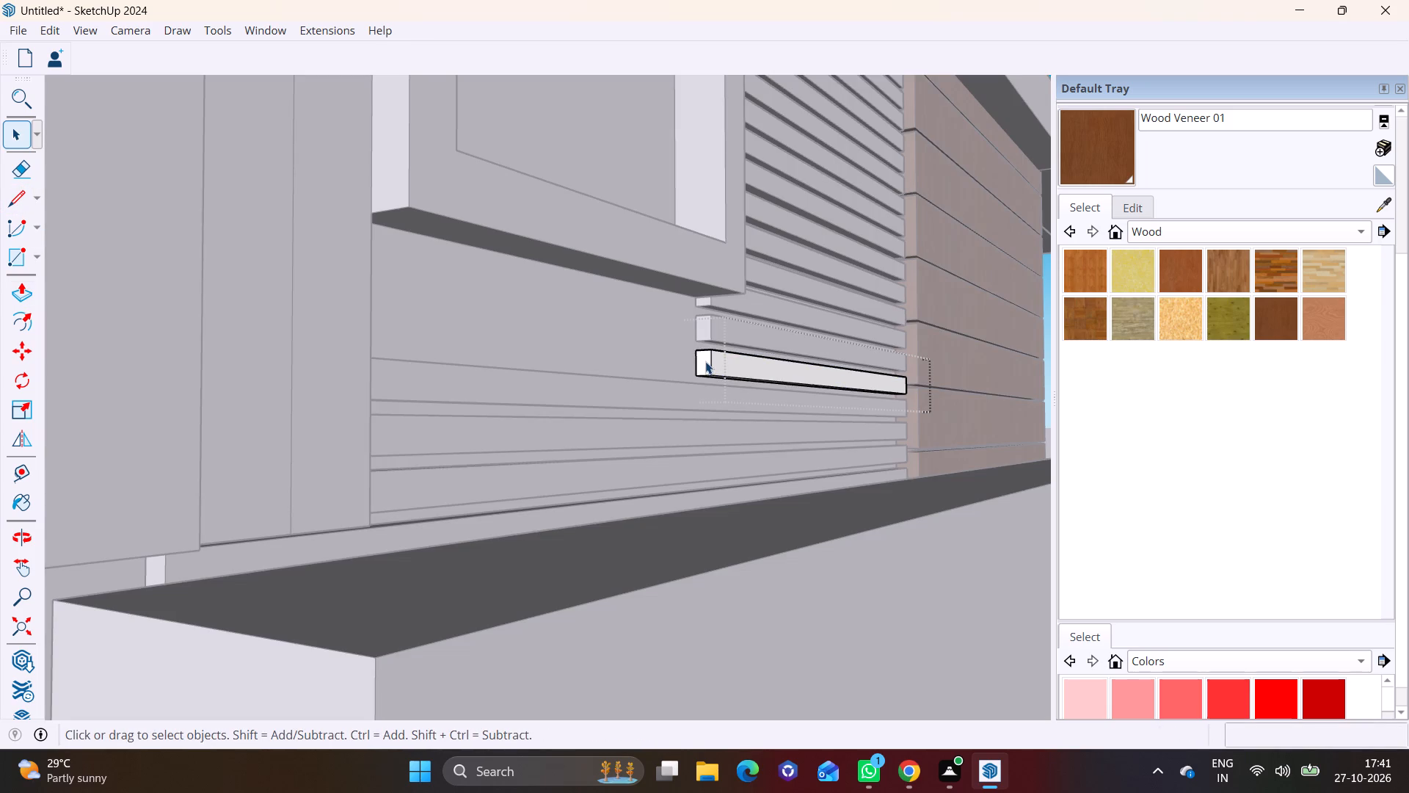
click(705, 366)
click(23, 294)
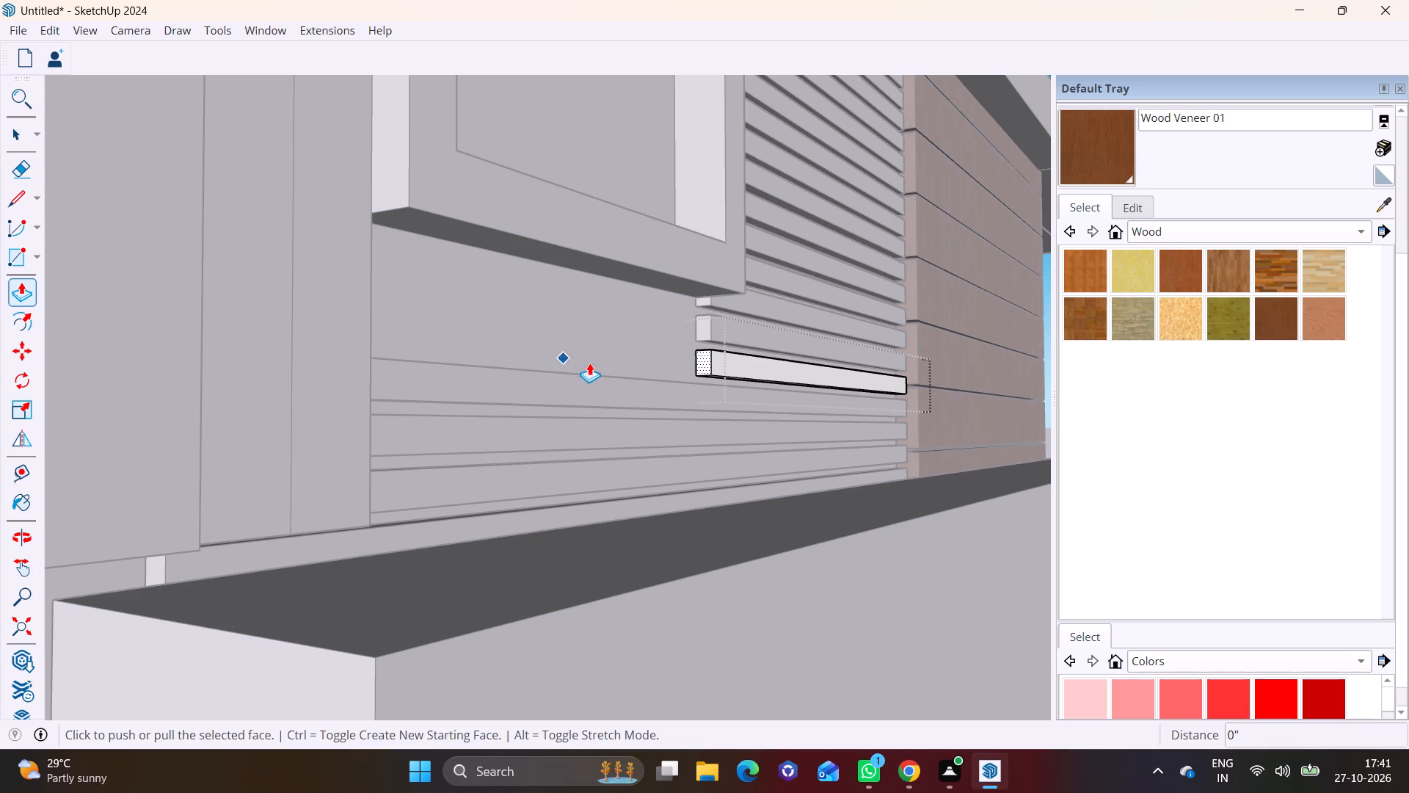
double_click(706, 362)
key(space)
click(134, 264)
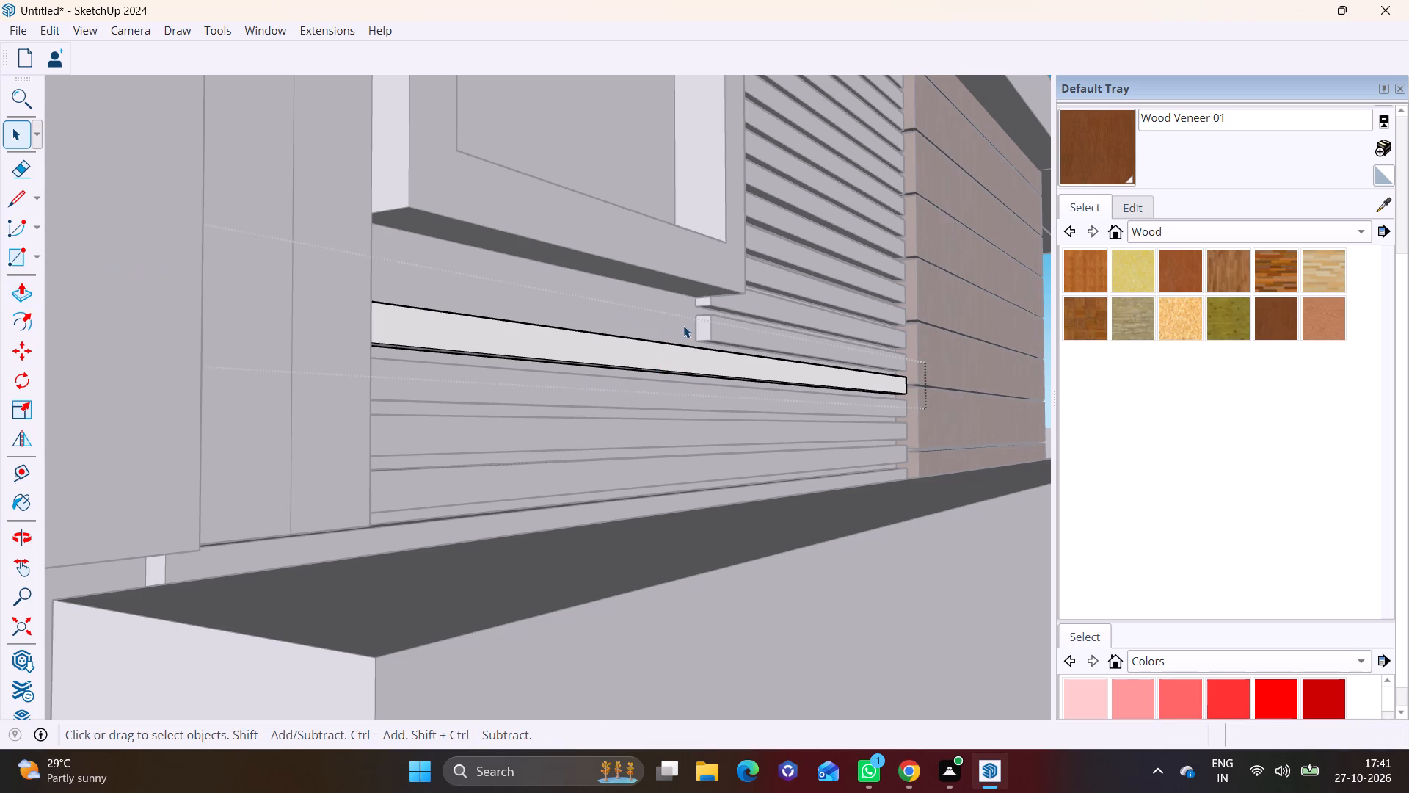
Extend the sixth strip from the bottom, just under the window frame, by the same distance and close the strip group.
click(717, 325)
click(700, 328)
click(700, 329)
double_click(700, 328)
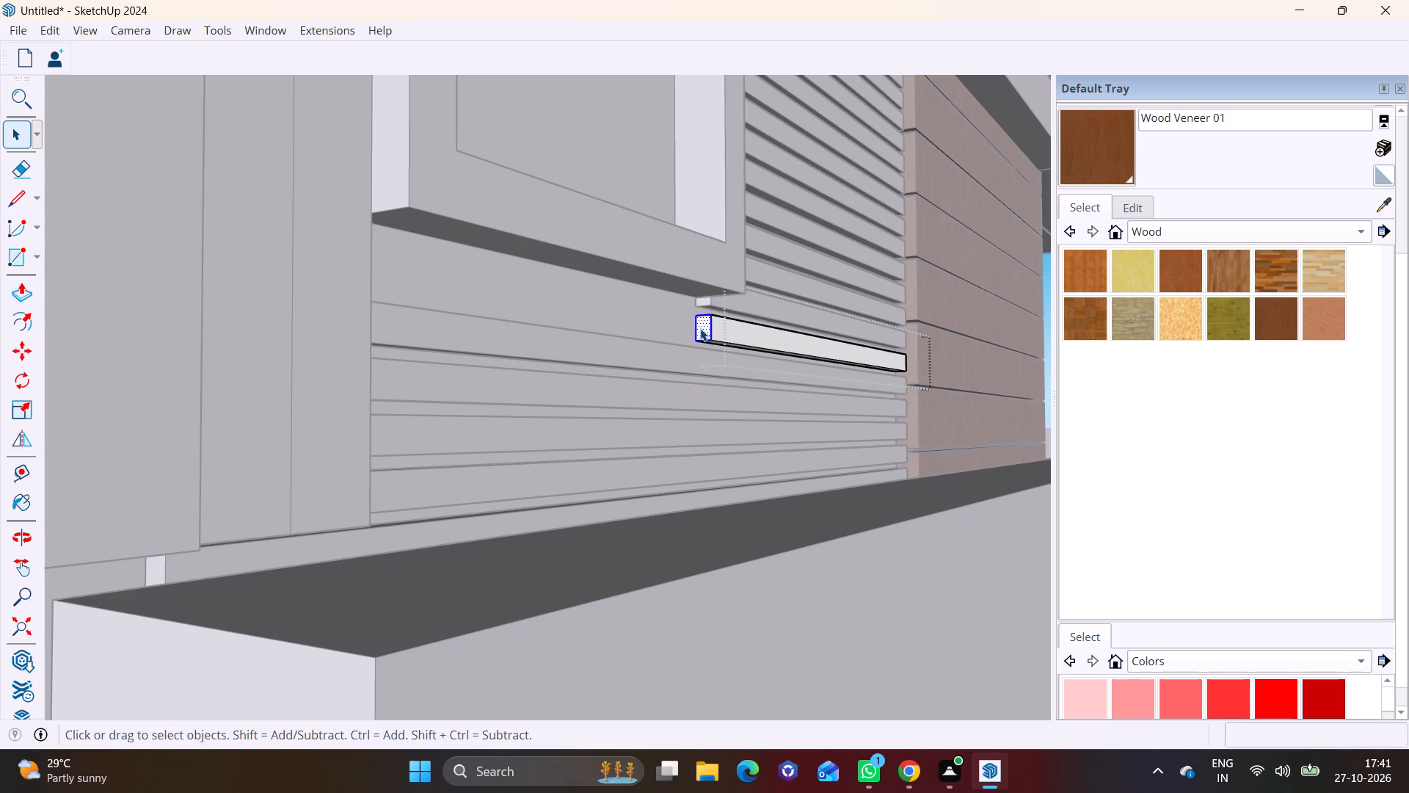
click(26, 294)
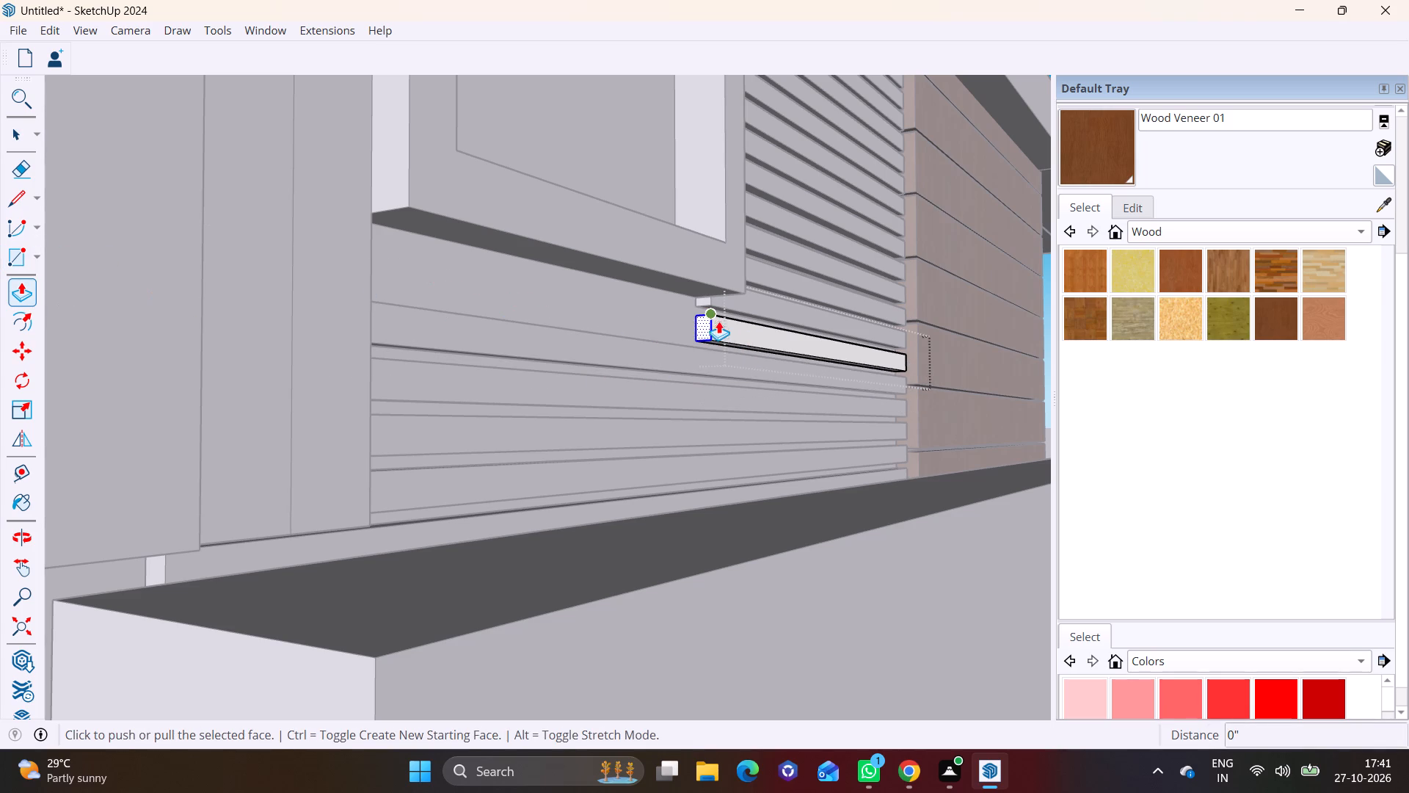
double_click(701, 324)
scroll(709, 329, down, 7)
key(space)
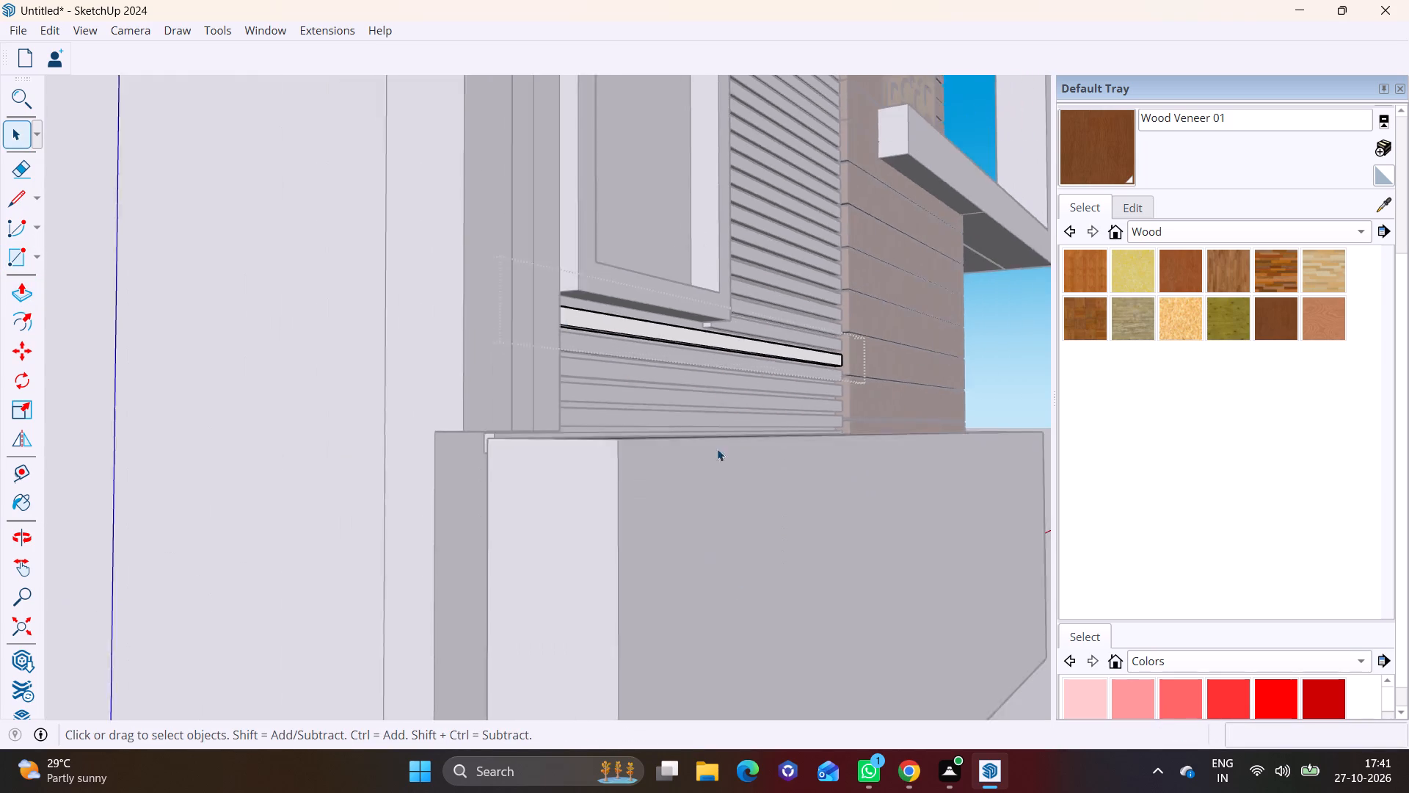
click(779, 621)
Paint the ten lowest horizontal strips, starting just above the base block, with the Wood Floor Light material.
scroll(765, 530, down, 4)
middle_drag(647, 400, 280, 485)
scroll(437, 394, down, 7)
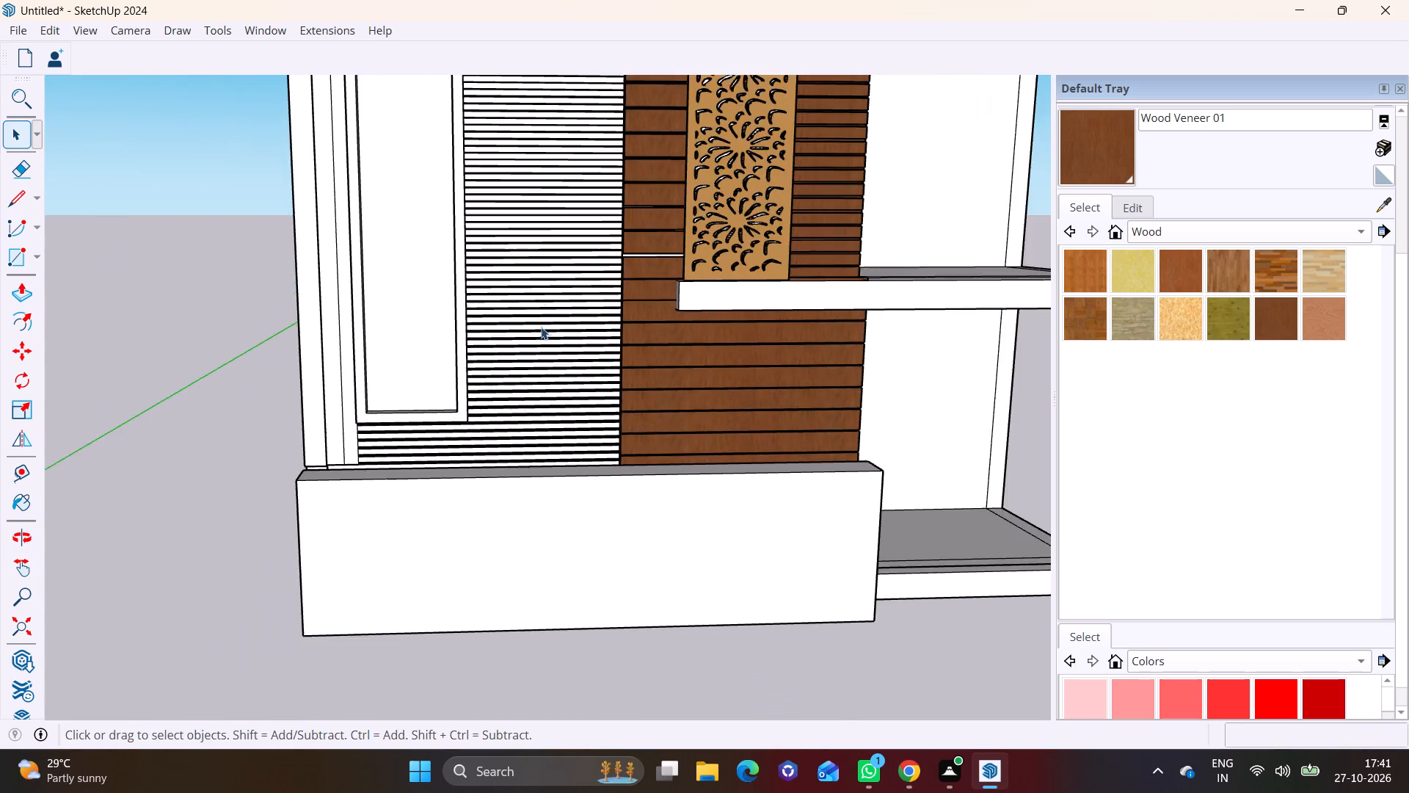
shift+middle_drag(545, 305, 545, 526)
scroll(545, 432, down, 4)
middle_drag(548, 450, 519, 399)
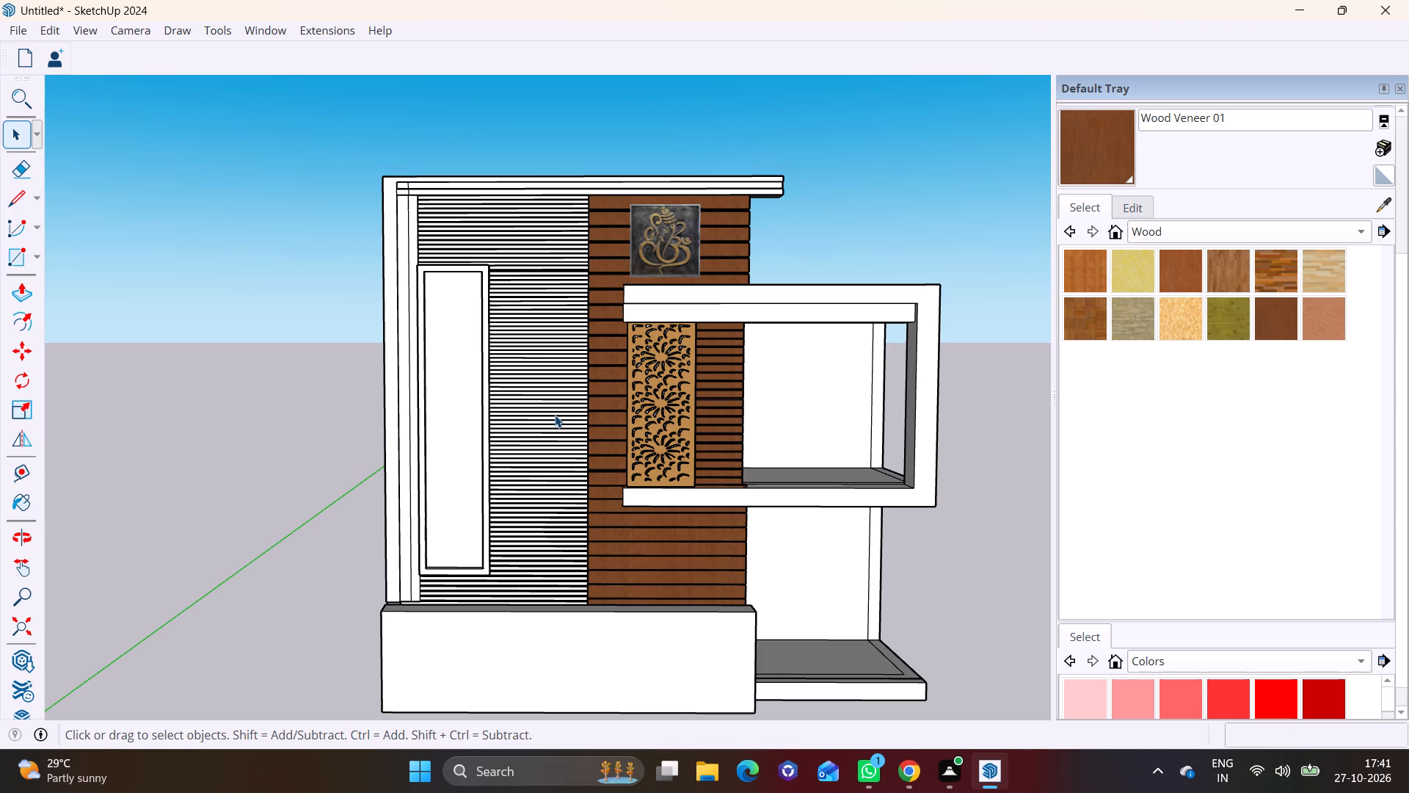
click(1326, 271)
scroll(574, 496, up, 7)
middle_drag(589, 587, 473, 417)
scroll(457, 520, up, 2)
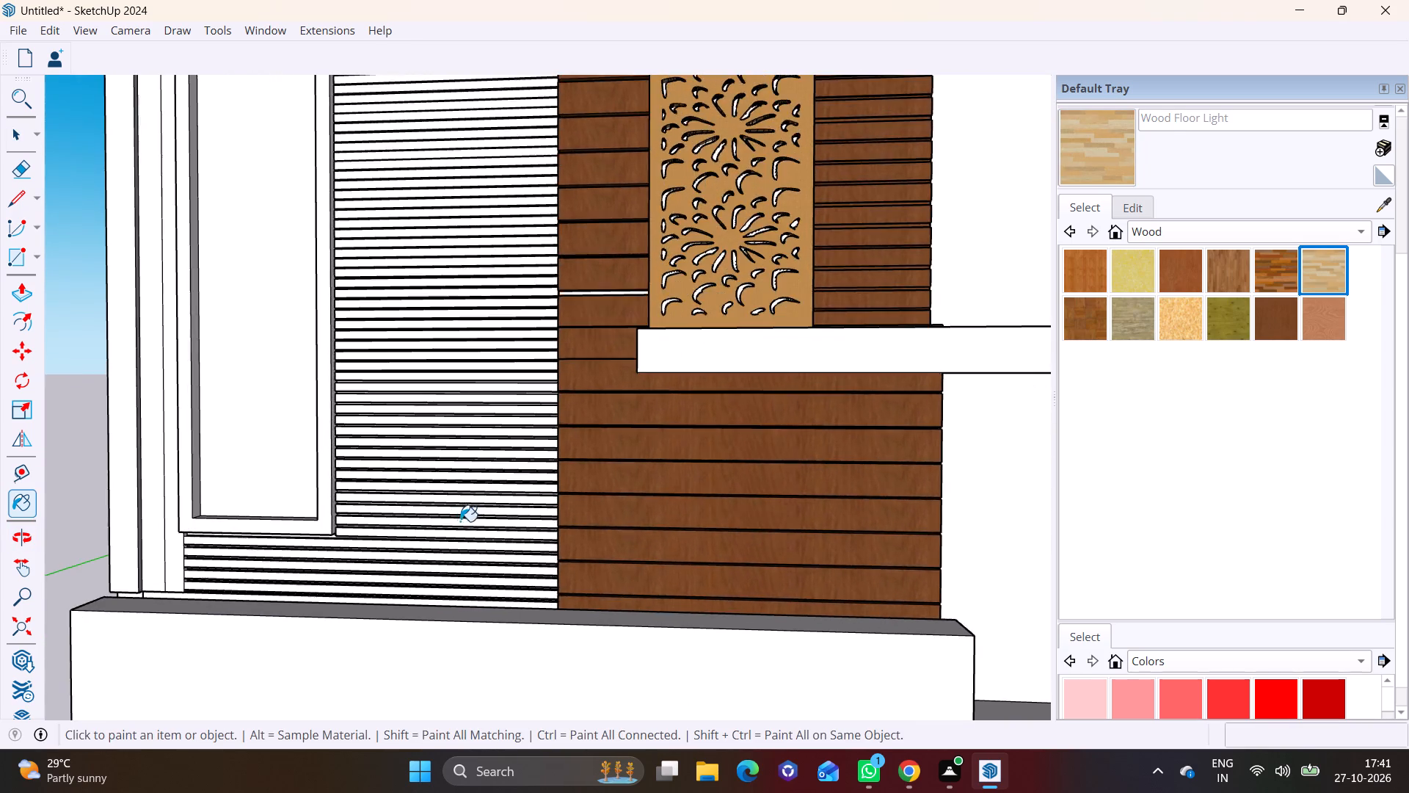
scroll(460, 521, up, 3)
click(521, 643)
click(523, 632)
click(523, 617)
click(523, 597)
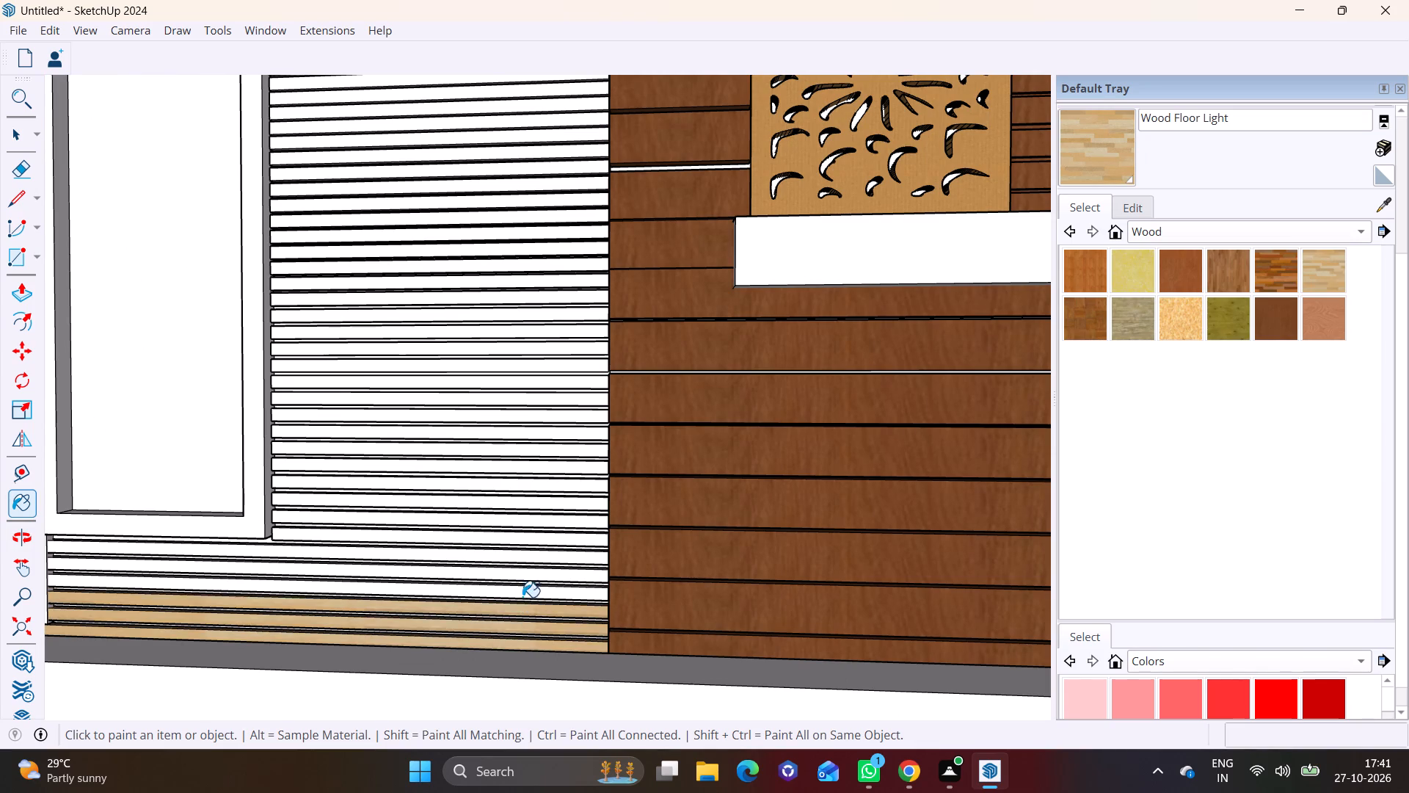
click(523, 574)
click(525, 557)
click(525, 544)
drag(525, 525, 527, 515)
click(527, 502)
click(527, 486)
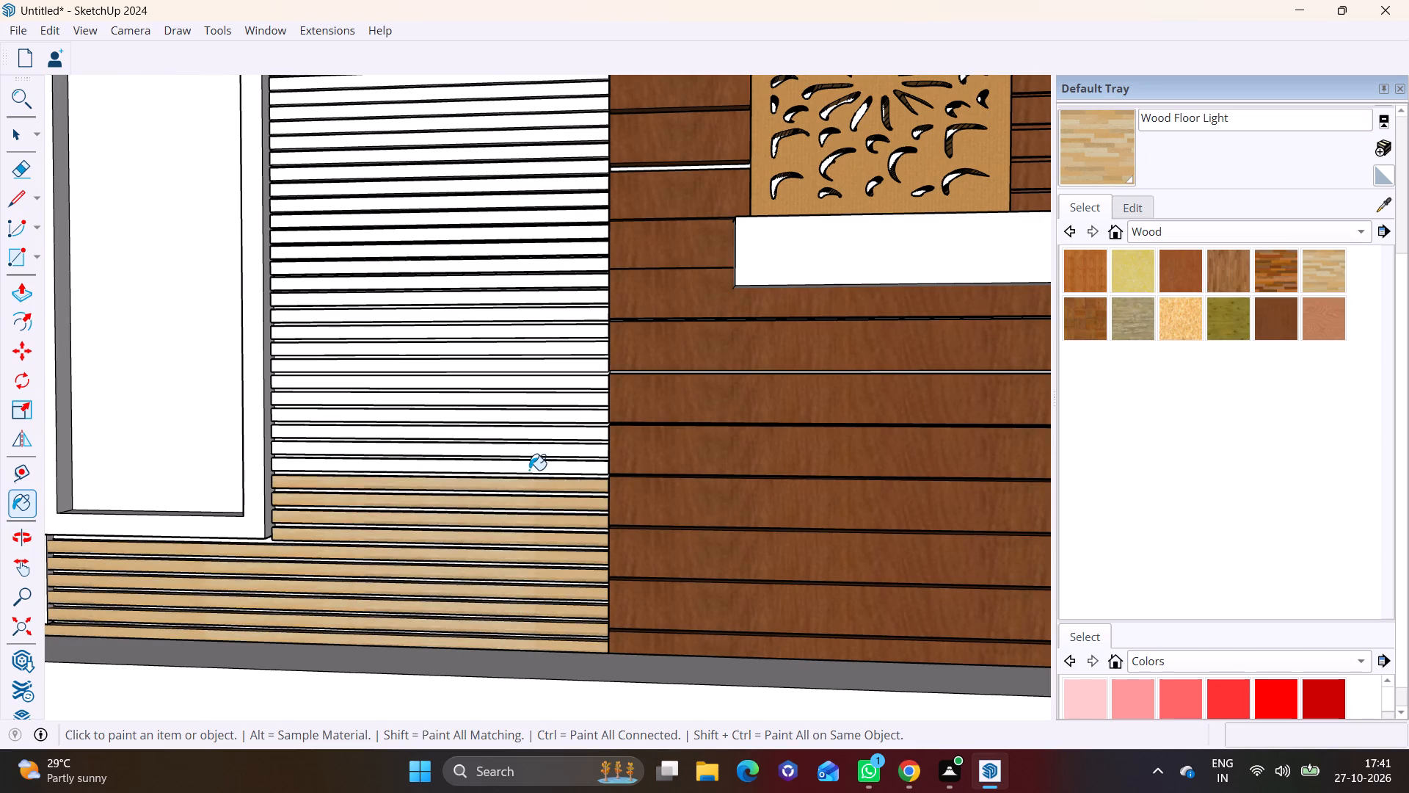
Paint the next seven strips upward beside the window frame with Wood Floor Light.
click(529, 470)
click(531, 449)
click(531, 433)
click(531, 416)
click(531, 402)
click(534, 381)
click(536, 363)
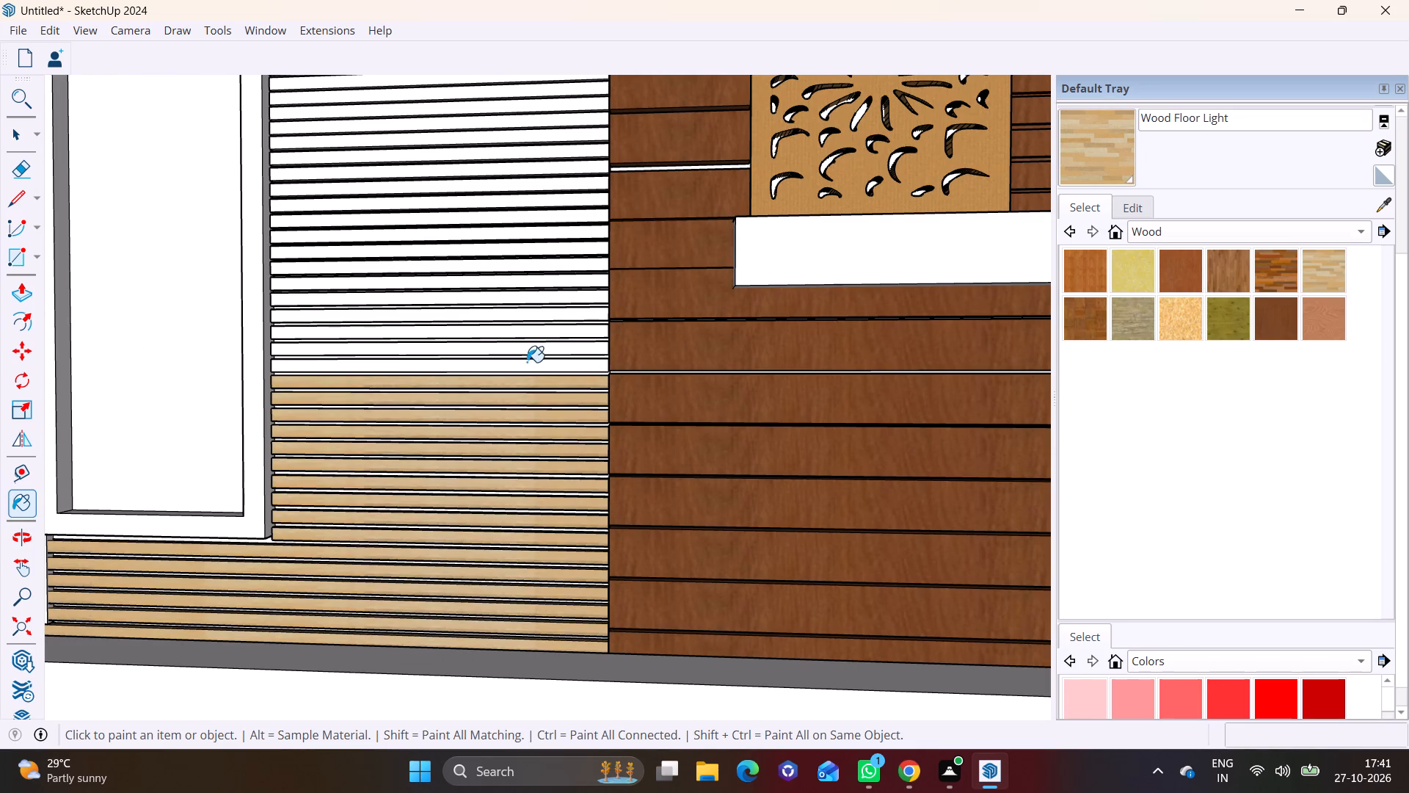
Continue painting strips with Wood Floor Light up past the level of the projecting frame's bottom beam.
shift+middle_drag(526, 362, 575, 575)
click(575, 546)
click(570, 563)
click(569, 526)
click(569, 507)
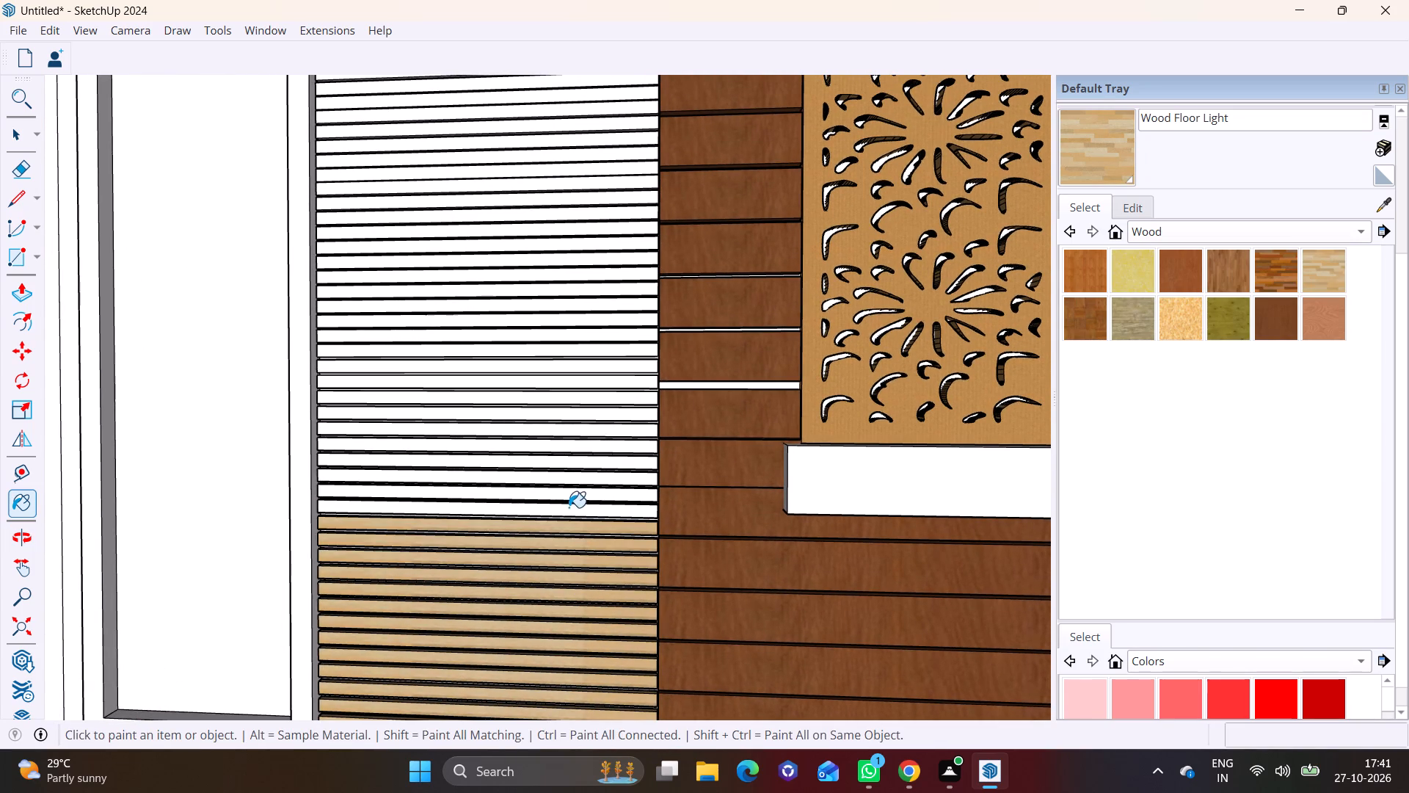
click(569, 495)
click(569, 482)
click(570, 460)
click(572, 449)
click(575, 430)
Paint the following strips, level with the lower part of the CNC panel, with Wood Floor Light.
shift+middle_drag(564, 430, 602, 572)
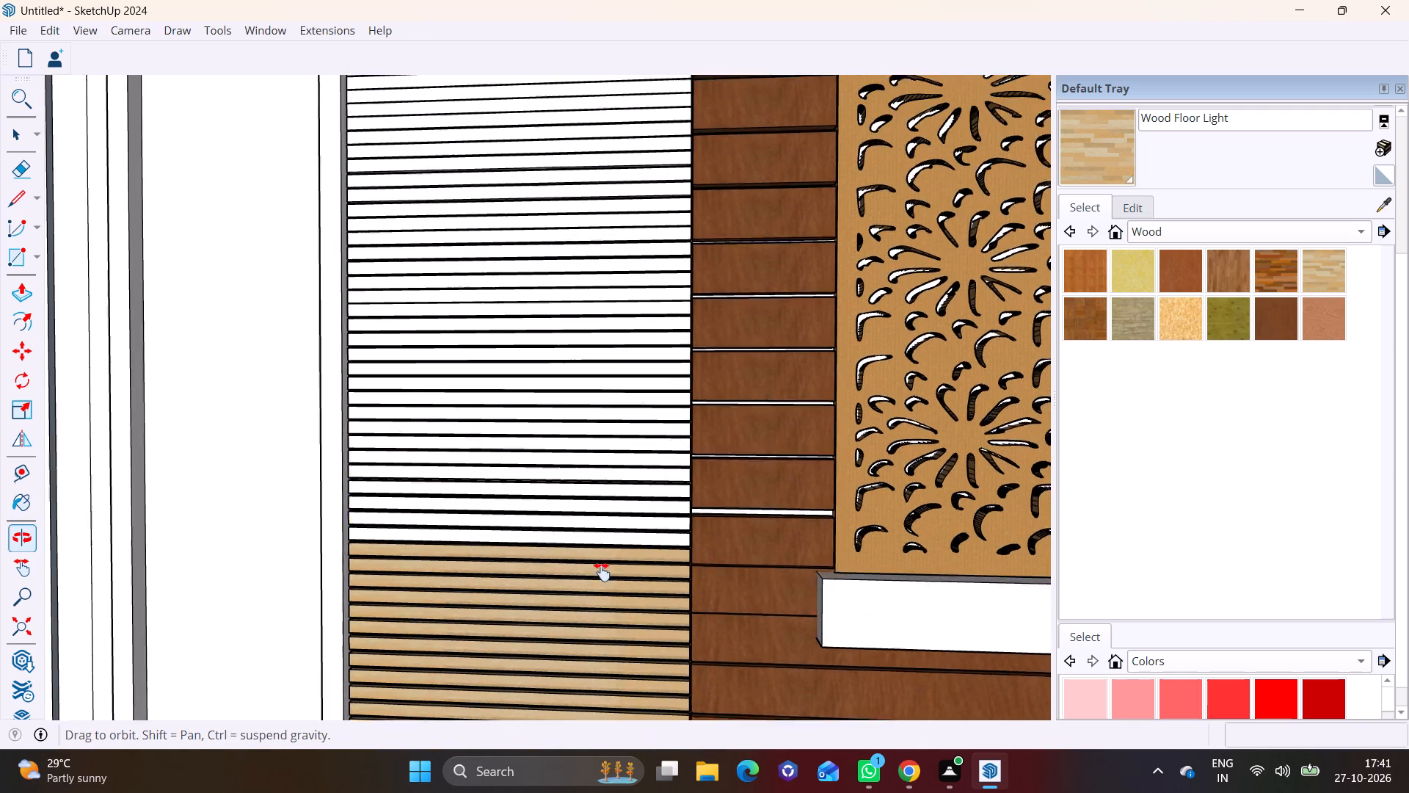
shift+middle_drag(602, 572, 604, 578)
scroll(600, 568, up, 2)
click(639, 554)
click(642, 537)
click(638, 513)
click(638, 496)
click(638, 484)
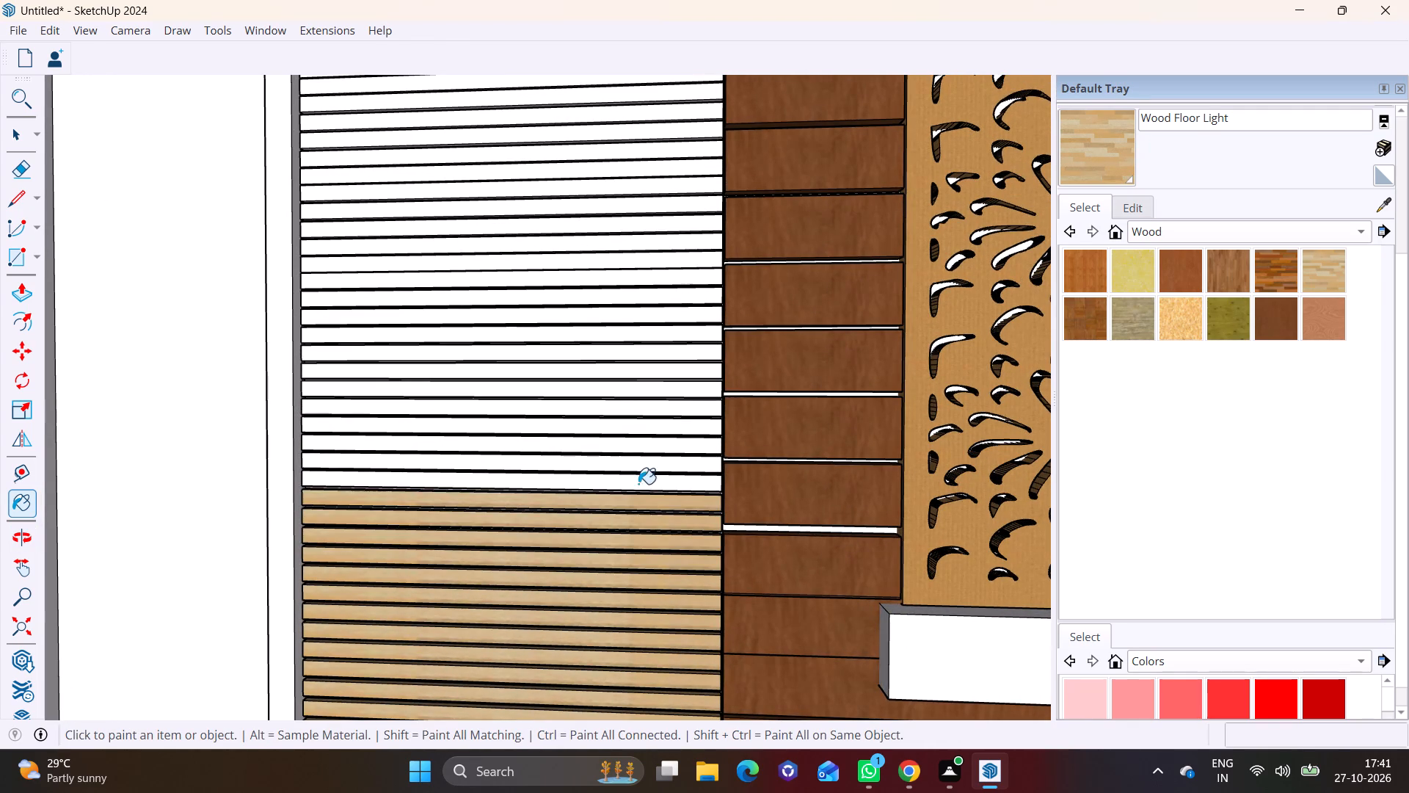
click(639, 473)
click(641, 451)
click(649, 431)
click(649, 413)
Paint the next unpainted horizontal strips, level with the middle of the CNC panel, with Wood Floor Light.
shift+middle_drag(646, 414, 676, 644)
click(658, 623)
click(666, 604)
click(661, 573)
click(663, 553)
click(663, 540)
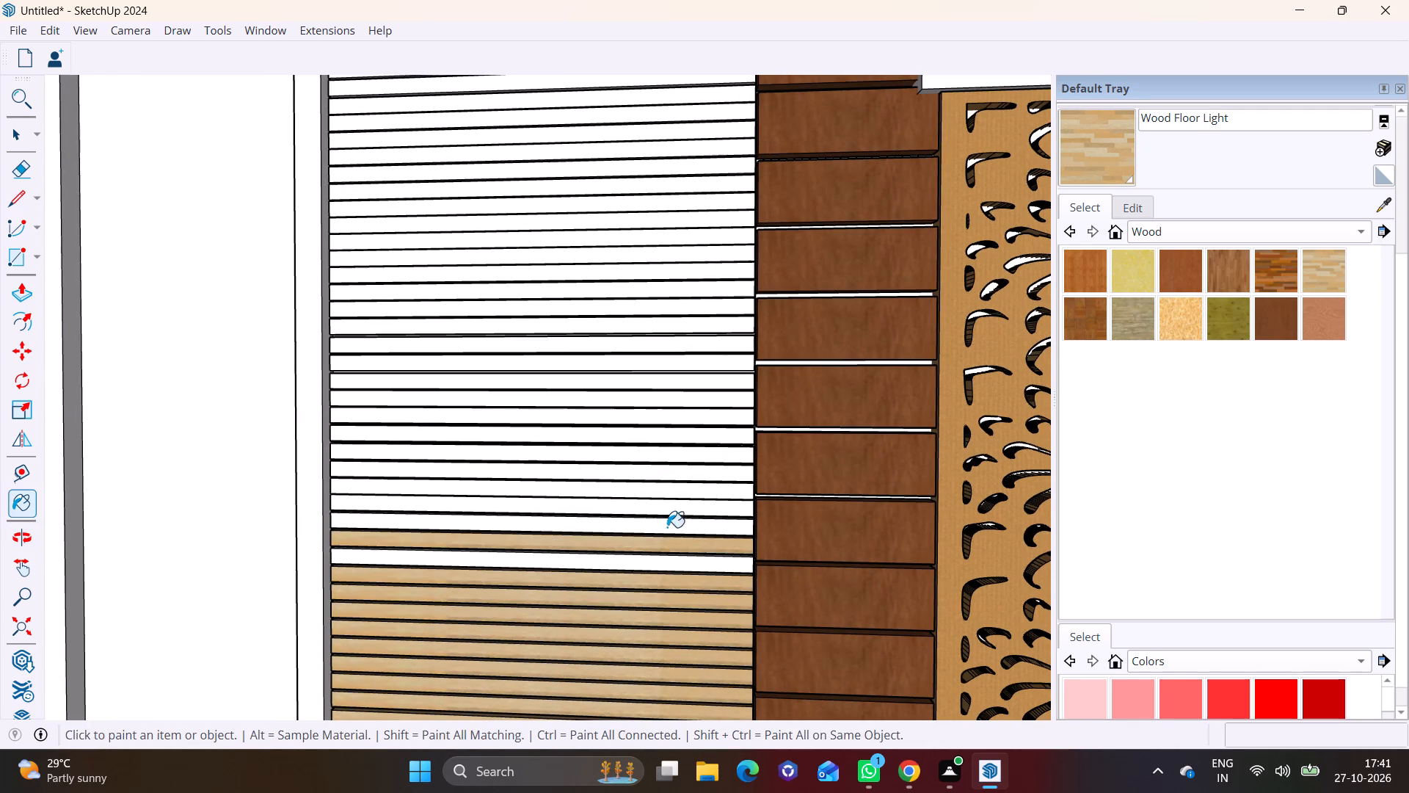
click(667, 527)
click(669, 564)
click(660, 509)
click(662, 486)
click(660, 472)
click(660, 457)
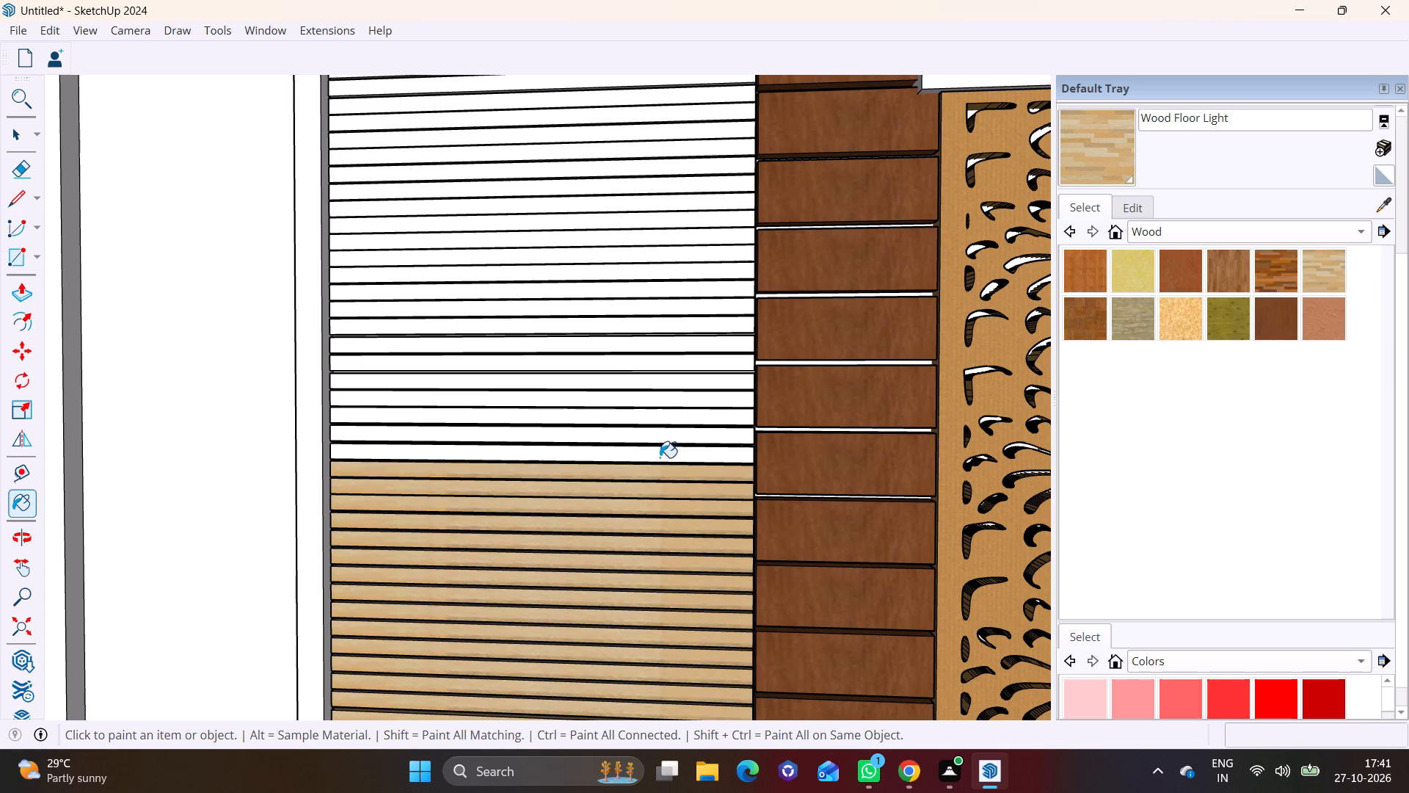
Continue painting strips with Wood Floor Light up alongside the upper half of the CNC panel.
click(657, 438)
click(656, 421)
click(653, 394)
click(654, 383)
click(654, 358)
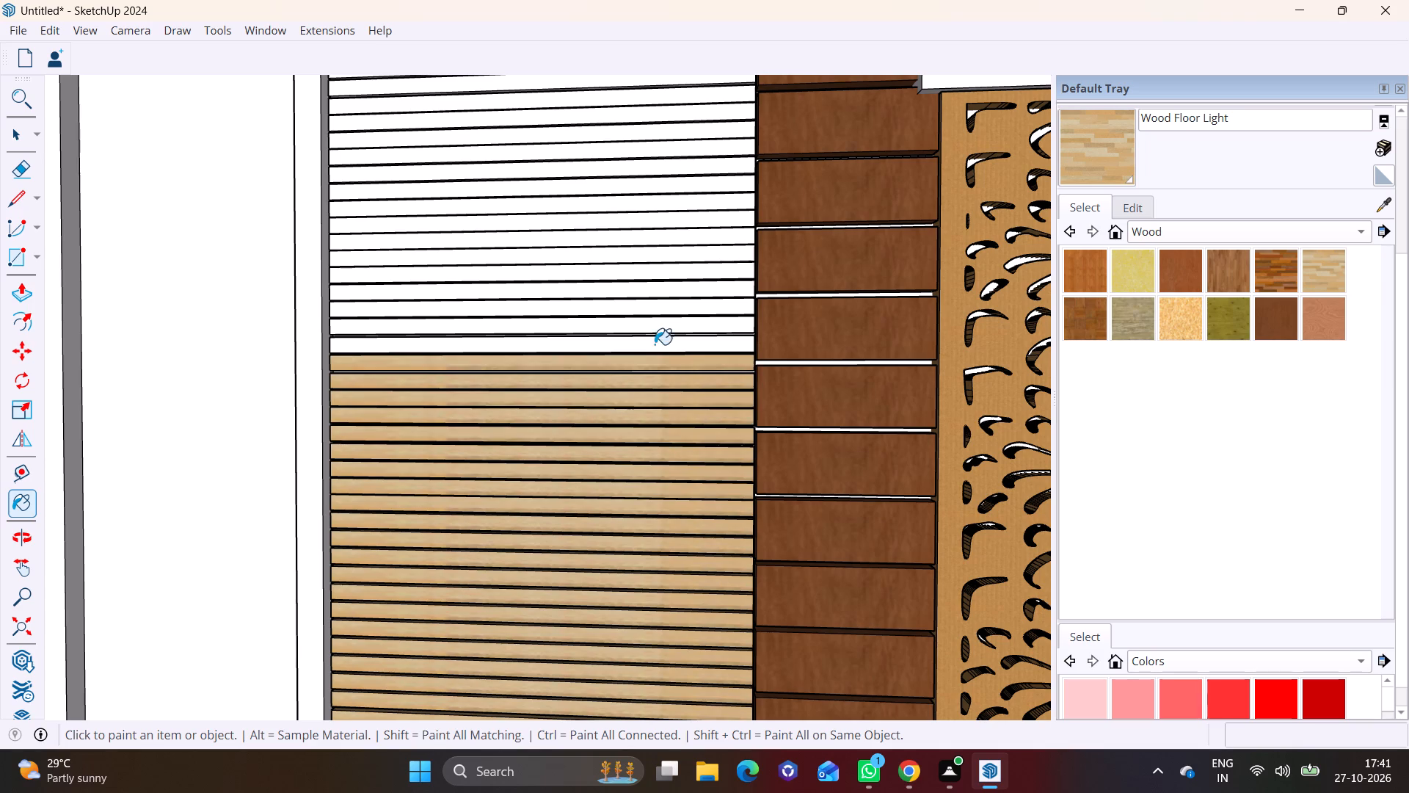
click(655, 344)
click(655, 327)
click(658, 308)
click(663, 292)
Paint the following strips with Wood Floor Light up to about the top edge of the CNC panel.
shift+middle_drag(667, 292, 626, 622)
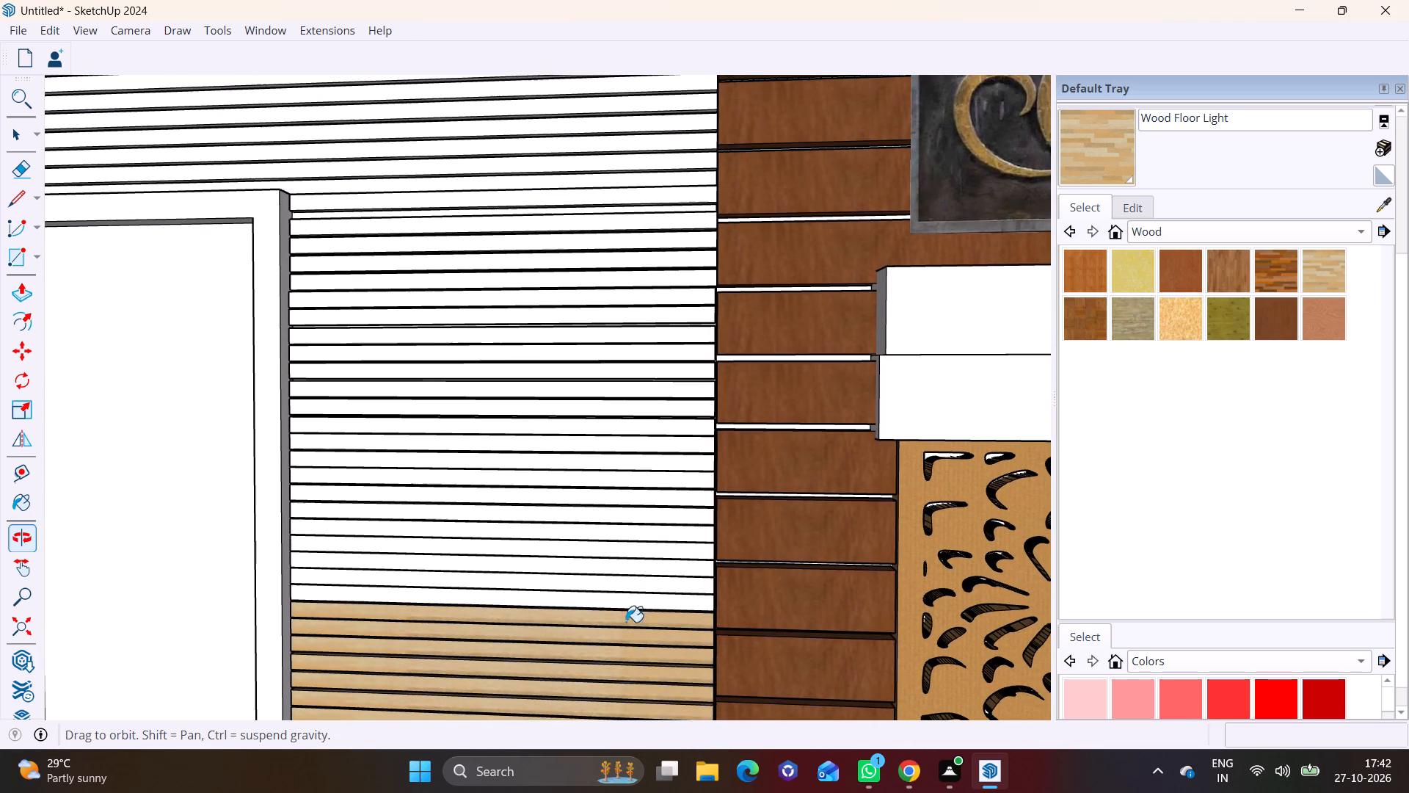
click(628, 598)
click(637, 568)
click(626, 602)
click(629, 557)
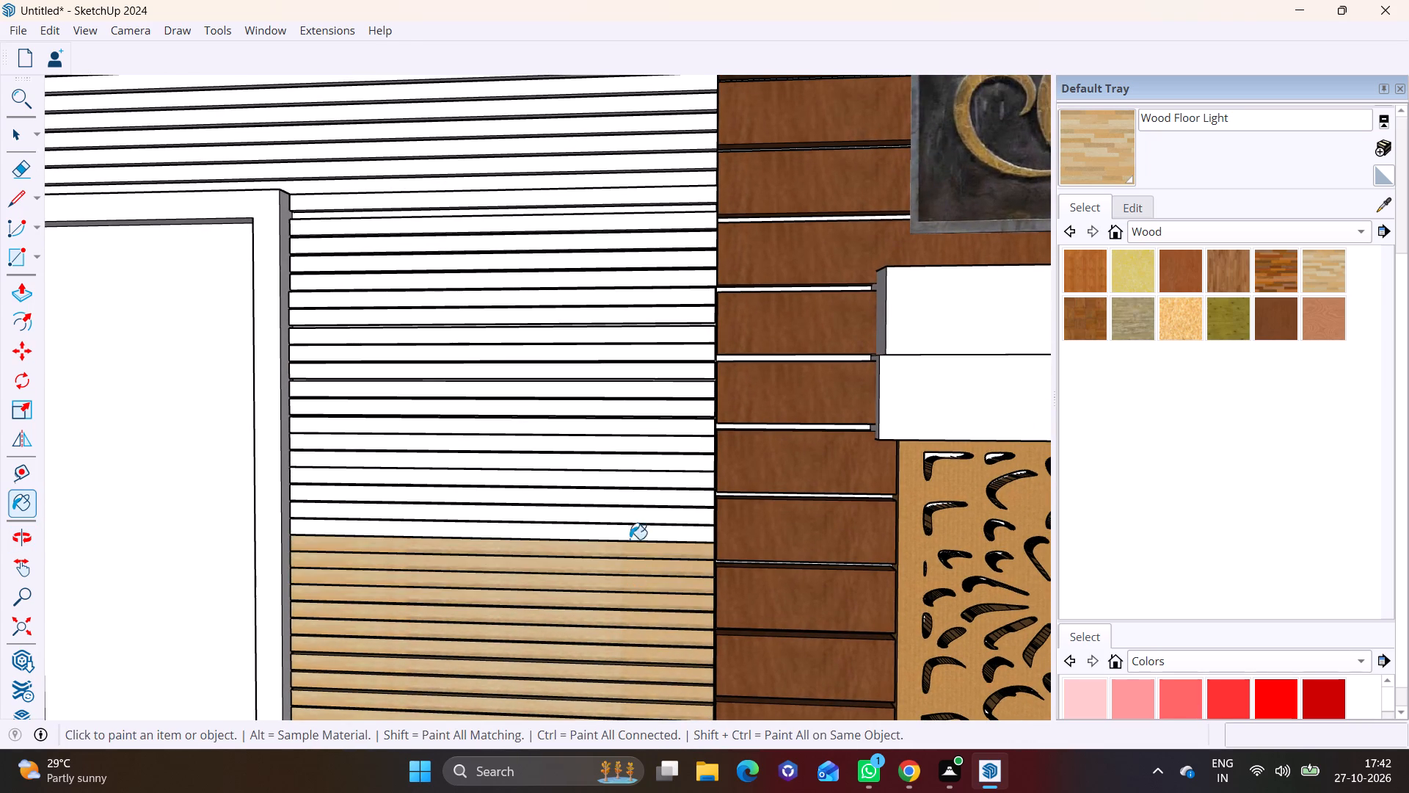
click(630, 524)
click(627, 500)
click(621, 524)
click(621, 485)
click(608, 535)
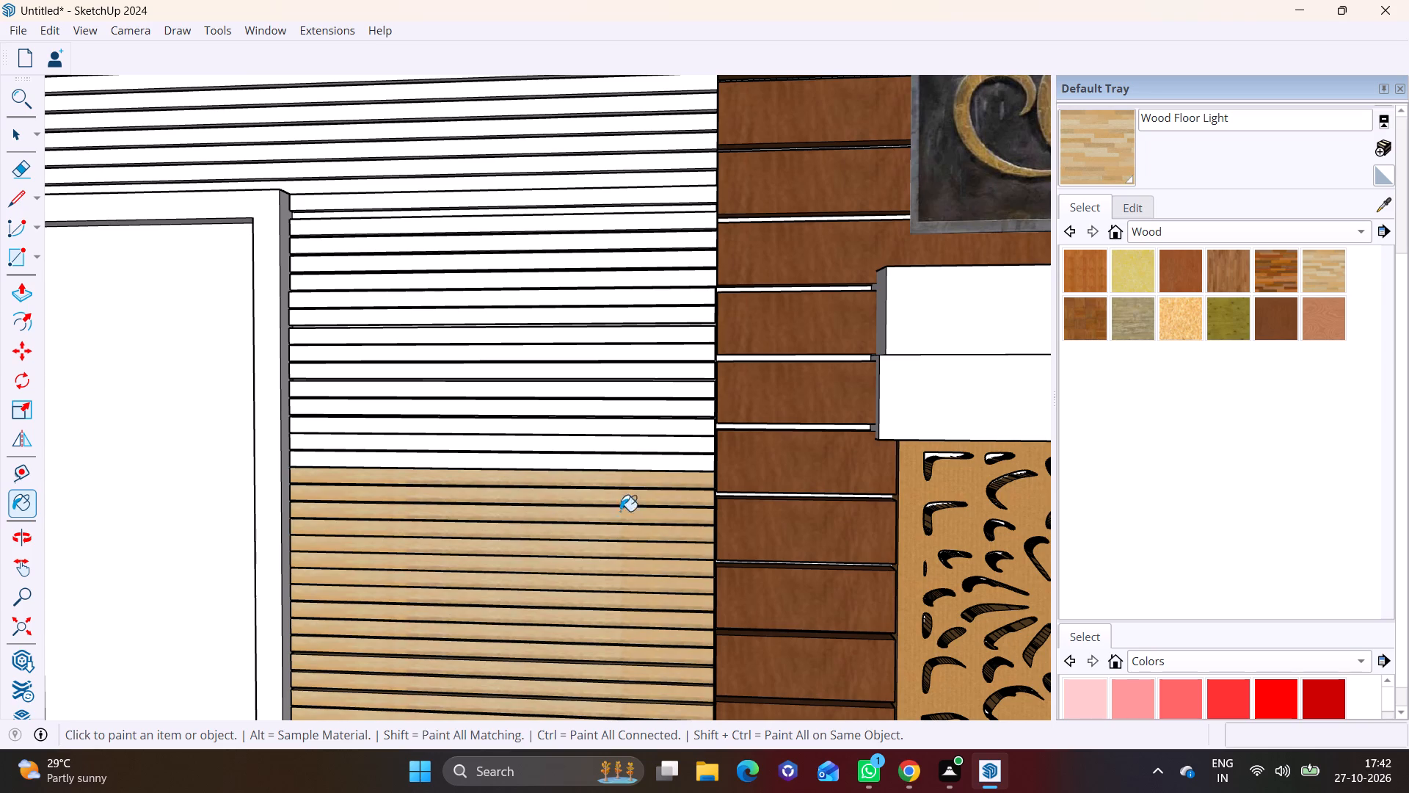
Paint the strips level with the projecting frame's top beam with Wood Floor Light.
click(625, 463)
click(625, 443)
click(625, 419)
click(625, 408)
click(627, 390)
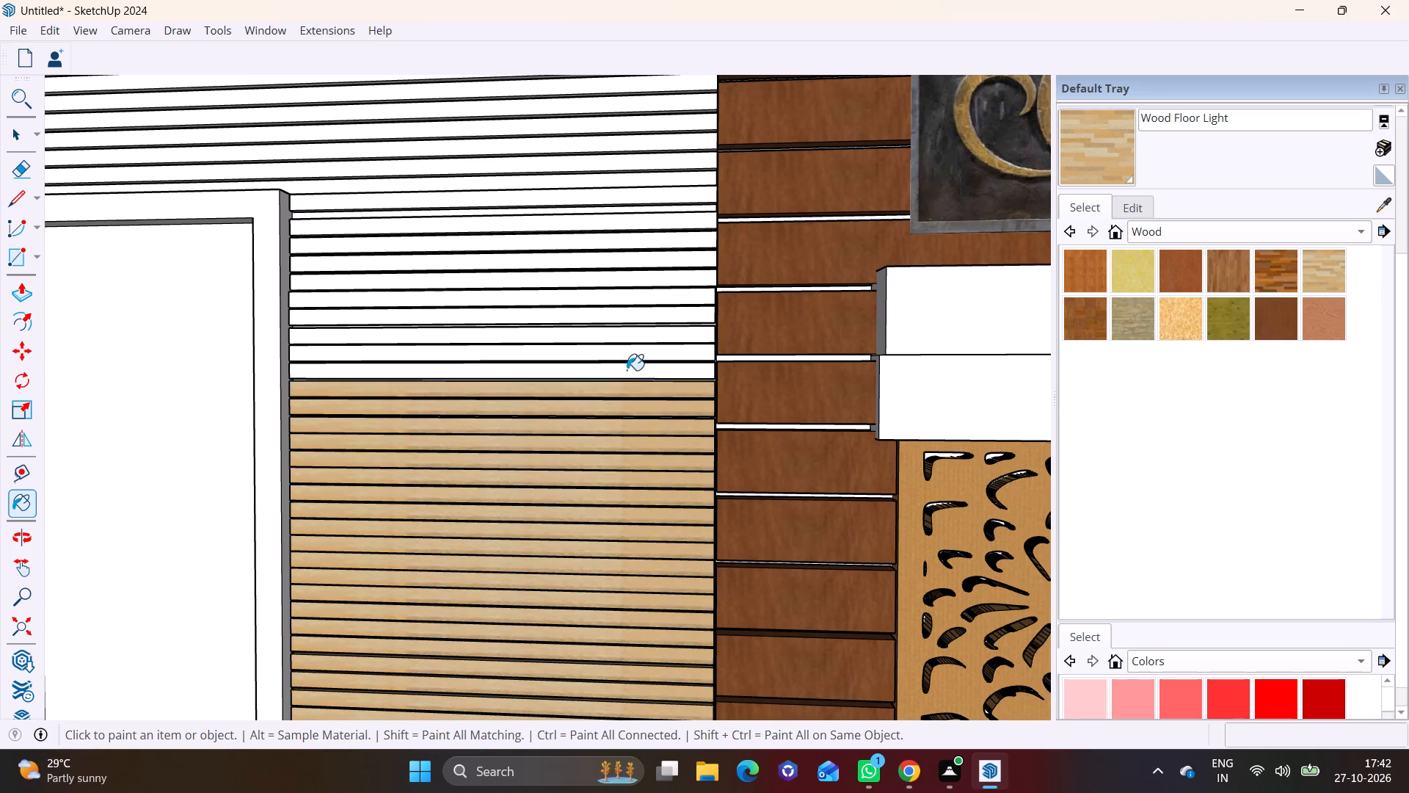
drag(627, 370, 627, 363)
click(627, 352)
click(627, 337)
Paint the strips just below the window frame's top edge with Wood Floor Light.
shift+middle_drag(652, 474, 645, 662)
scroll(532, 557, up, 3)
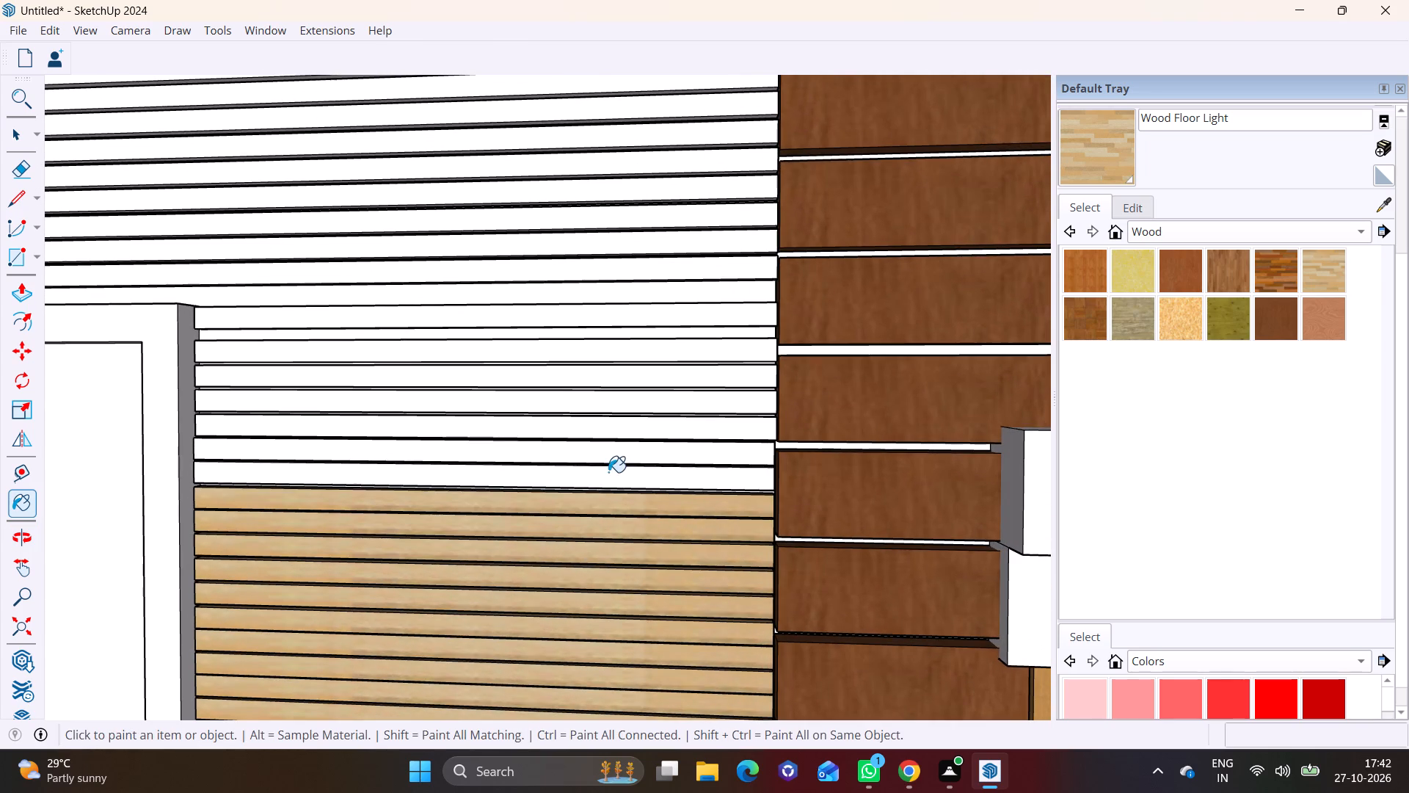
click(608, 472)
click(610, 446)
click(610, 421)
click(607, 394)
click(606, 373)
click(604, 352)
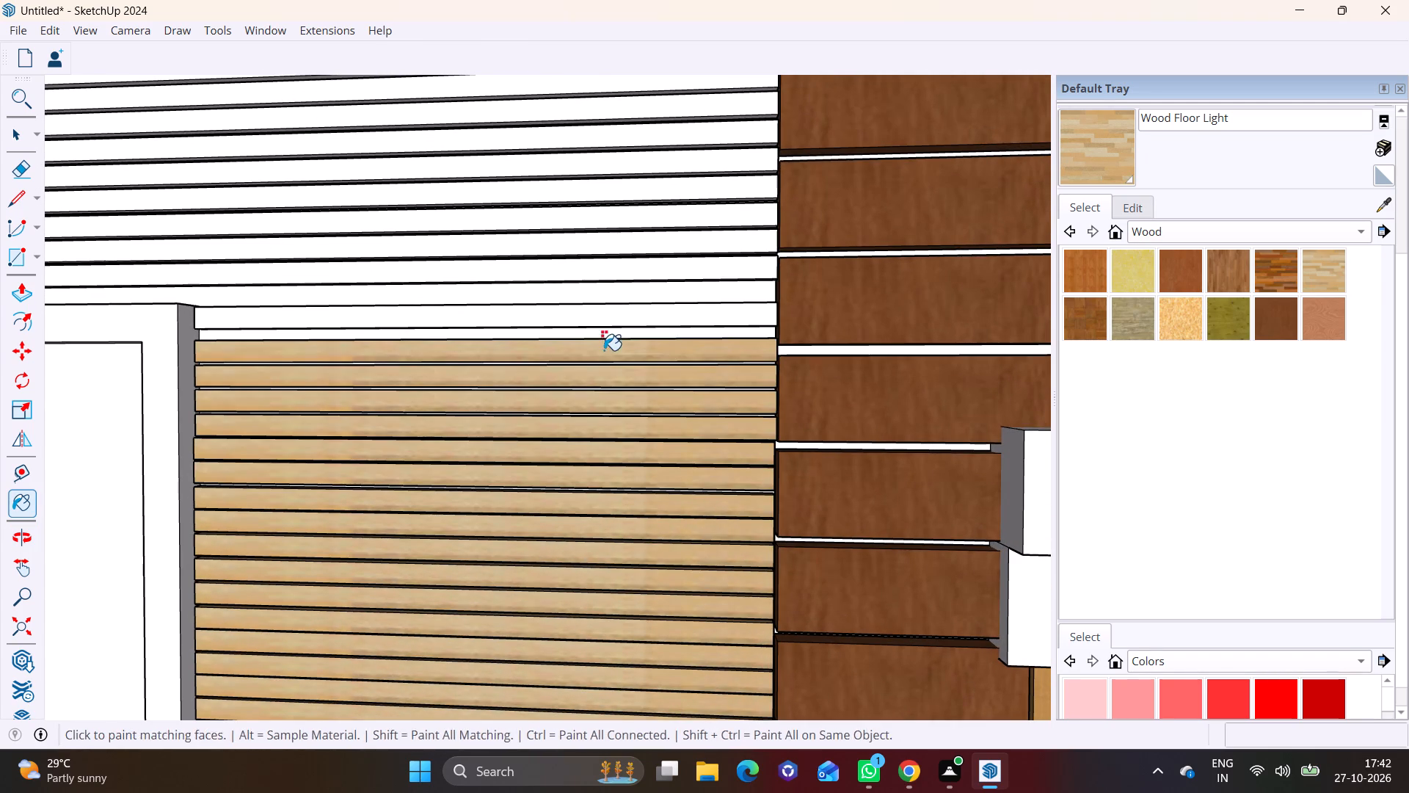
Paint the strips at the window frame's top and the first full-width strips above it with Wood Floor Light.
shift+middle_drag(604, 350, 633, 605)
click(636, 573)
click(641, 543)
click(638, 512)
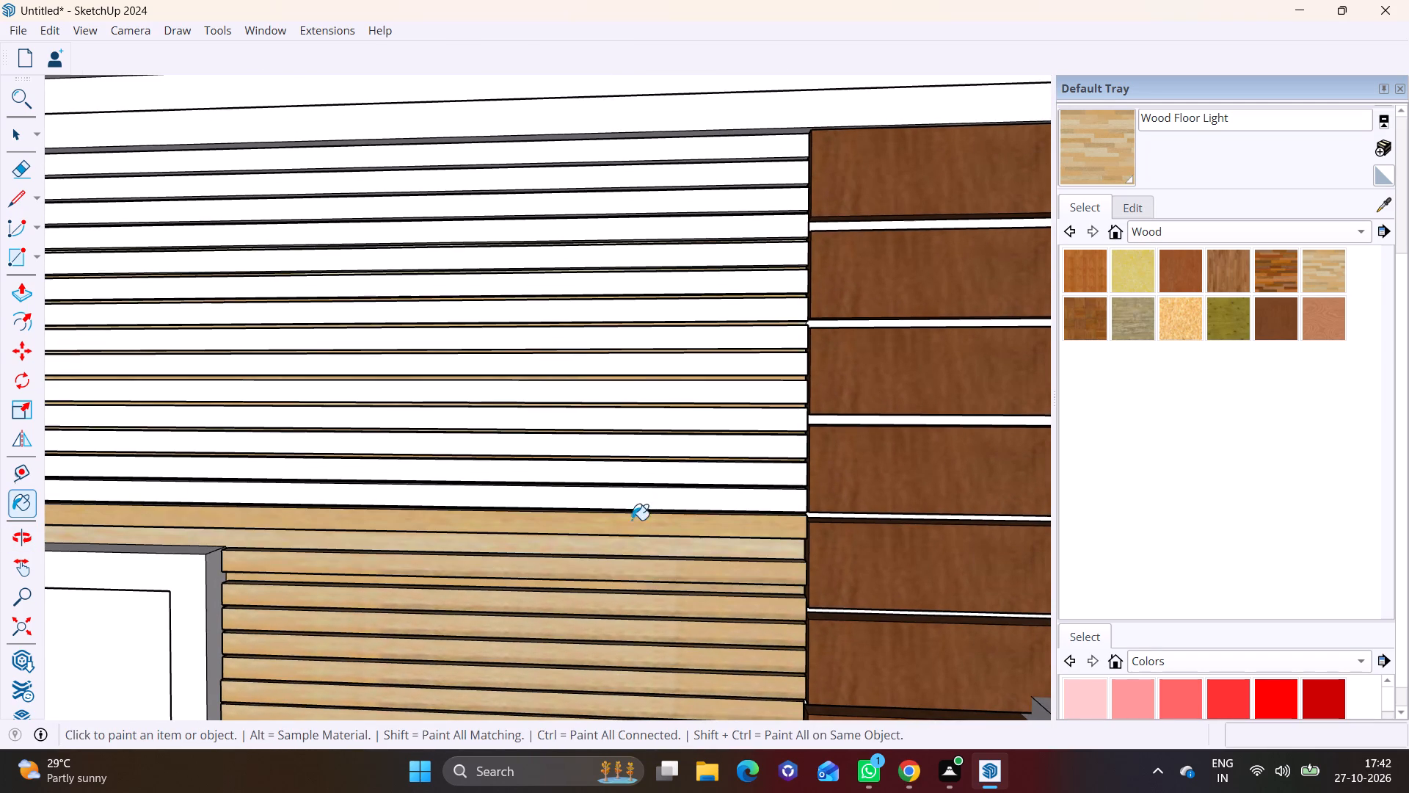
click(633, 509)
click(633, 471)
click(633, 446)
click(633, 421)
click(636, 399)
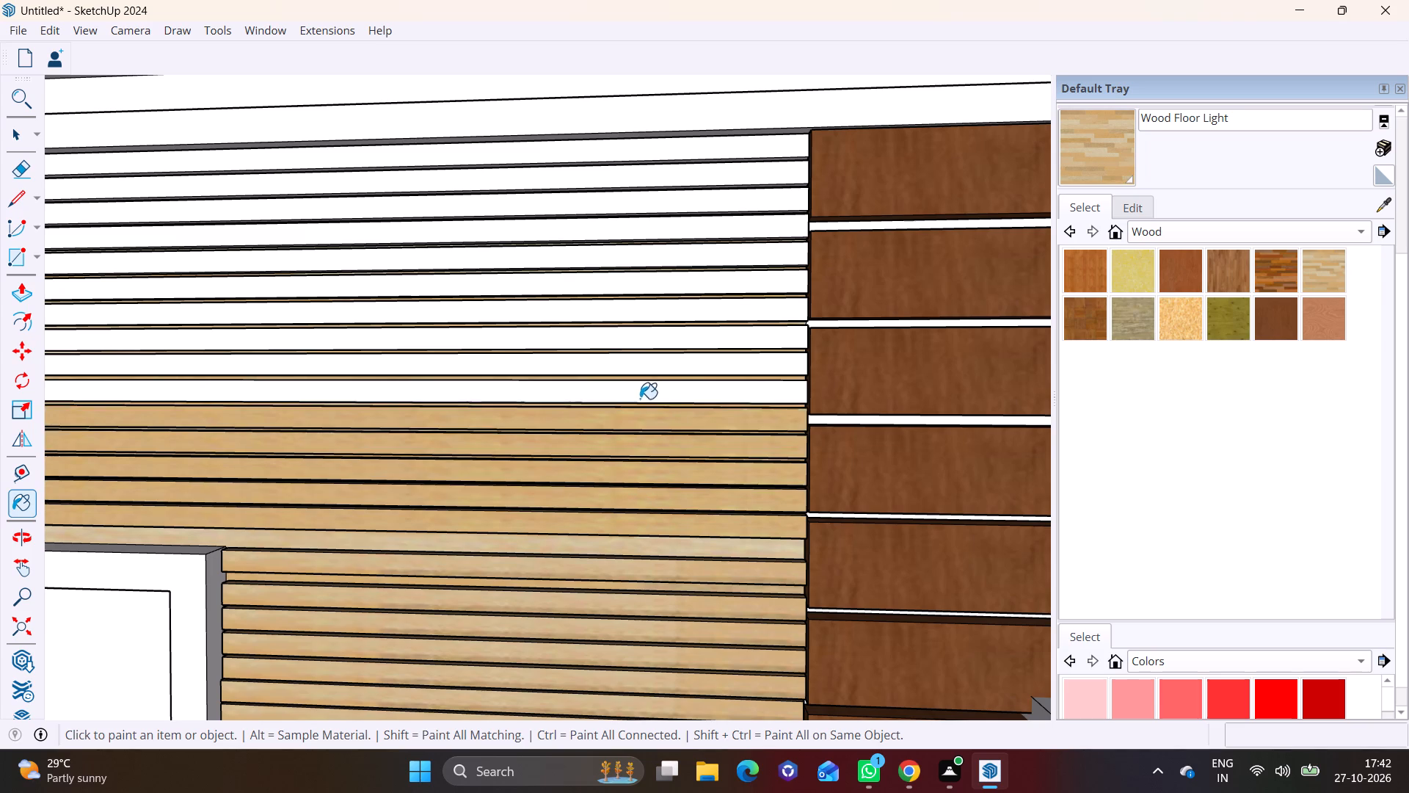
Paint the remaining full-width strips up to the underside of the roof beam with Wood Floor Light.
middle_drag(639, 417, 664, 622)
click(690, 576)
click(701, 536)
click(699, 558)
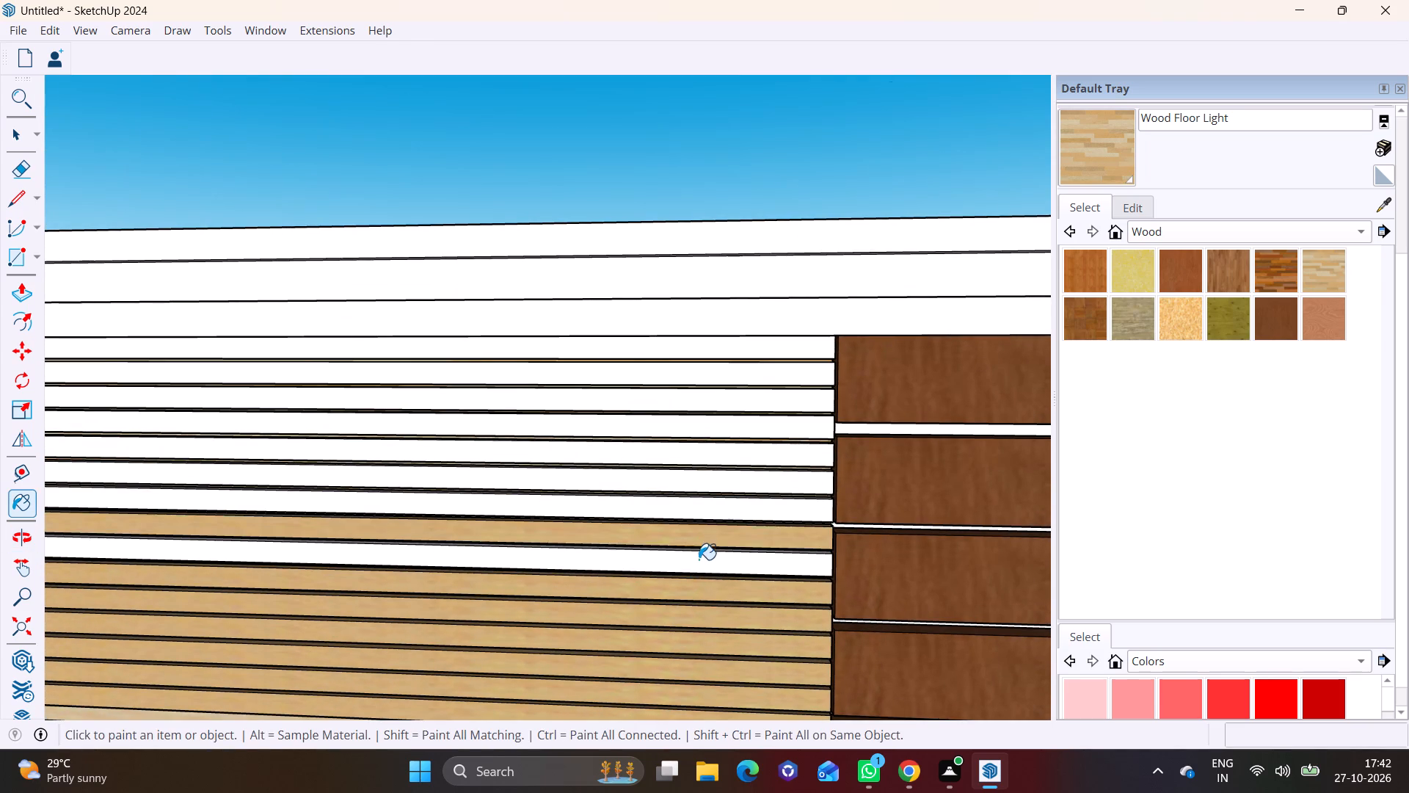
click(704, 518)
click(705, 493)
click(706, 459)
click(706, 430)
click(706, 409)
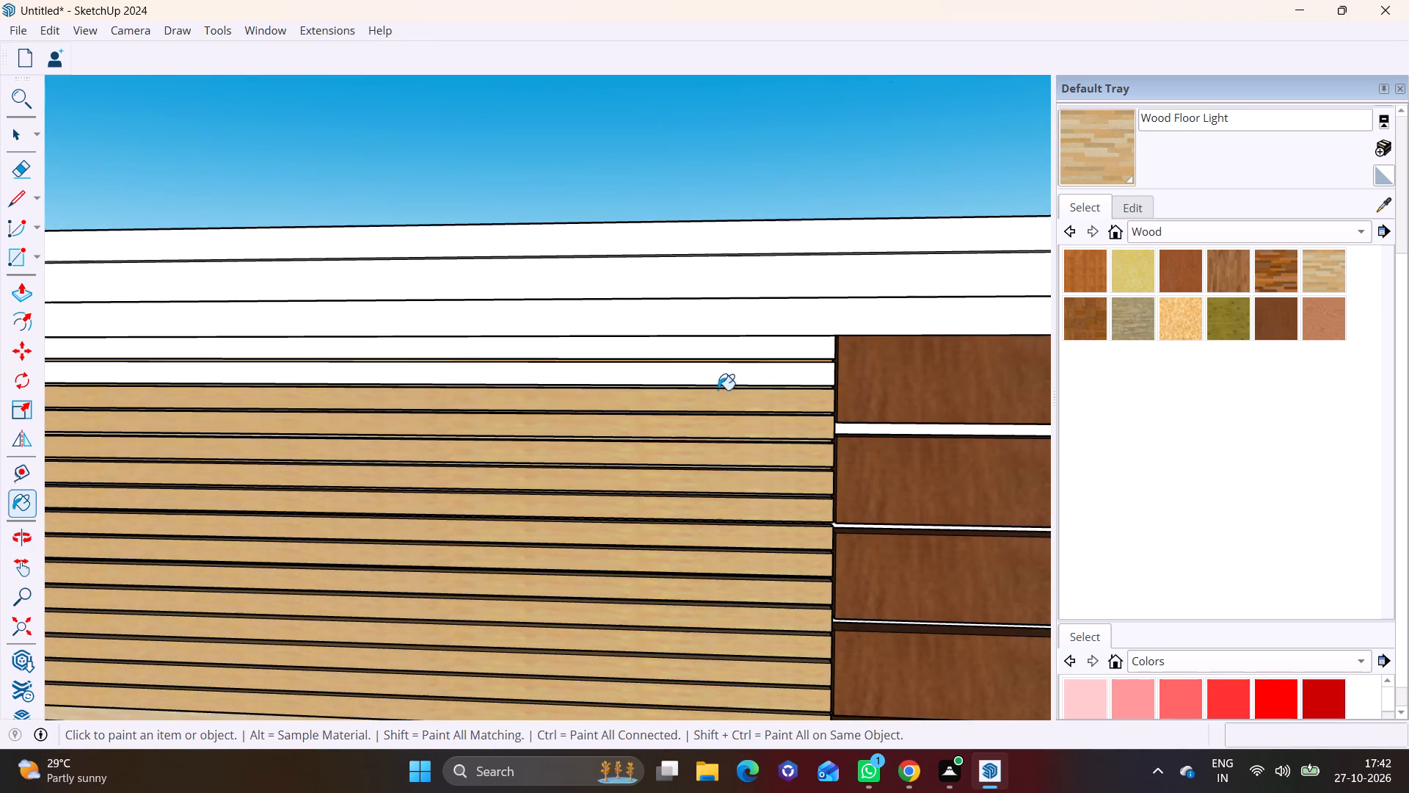
click(722, 384)
click(737, 362)
click(768, 351)
Paint the recessed vertical band, the corner pieces and the roof beam's recessed band with Wood Veneer 01, undoing the misplaced beam paint.
scroll(742, 448, down, 1)
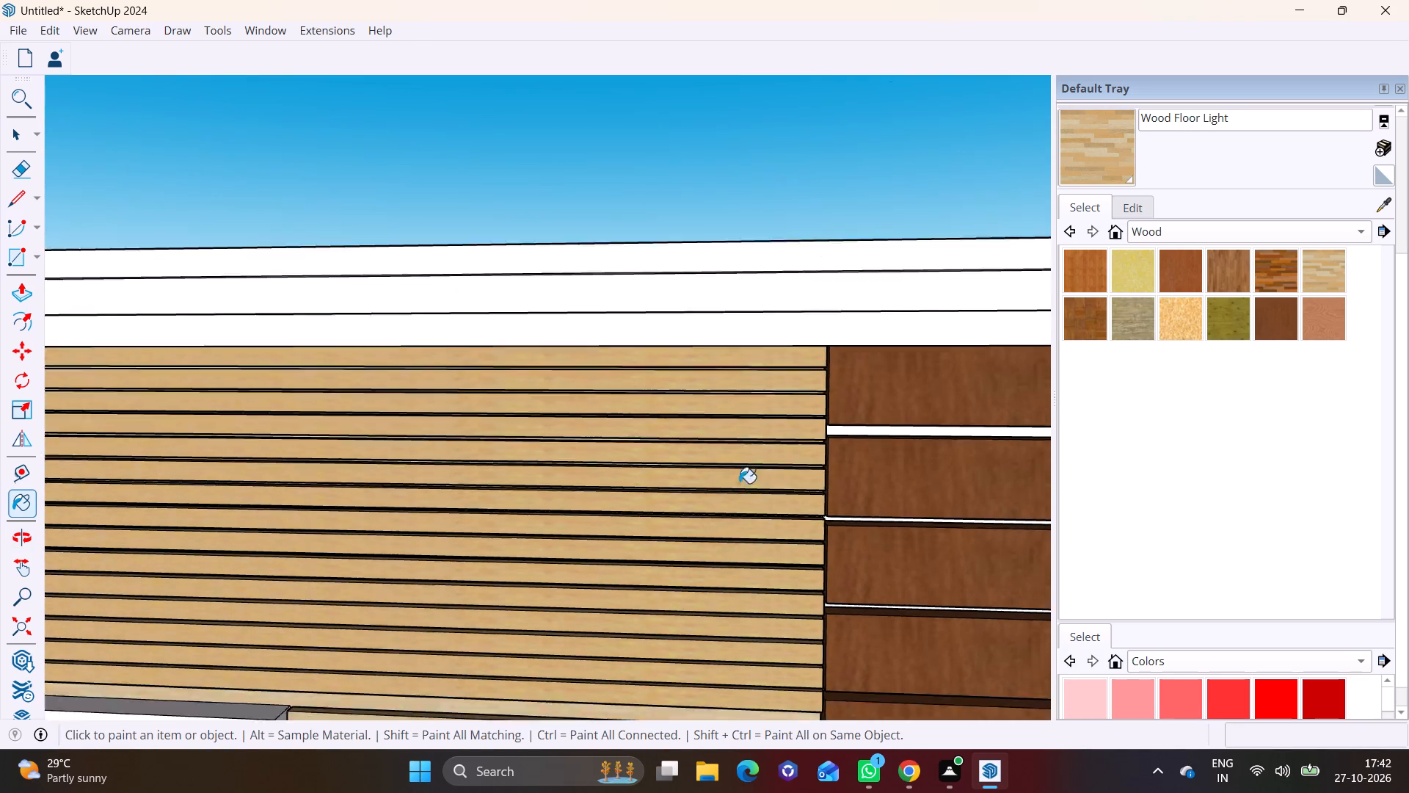
scroll(739, 483, down, 7)
shift+middle_drag(715, 603, 688, 425)
key(space)
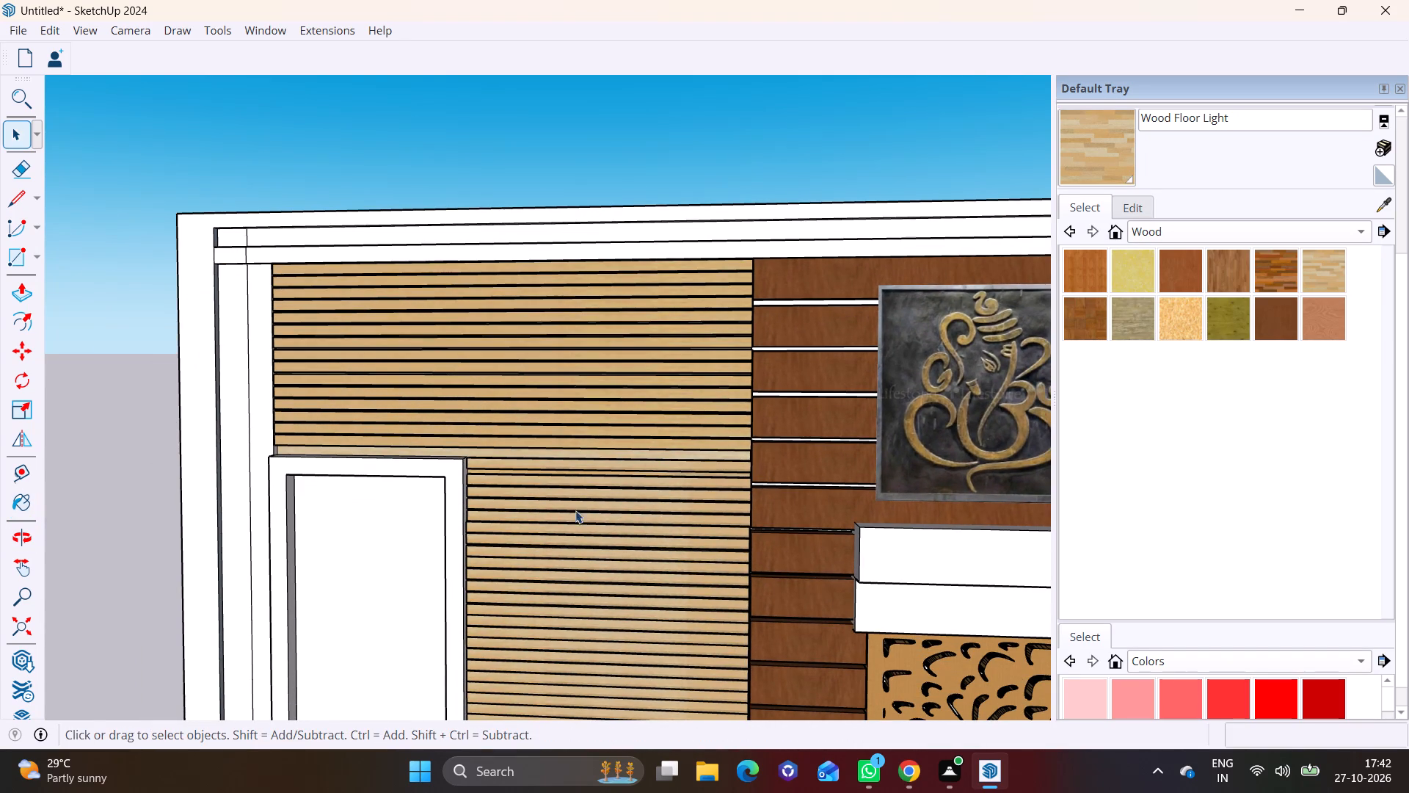
click(110, 474)
click(1263, 310)
click(240, 381)
click(232, 233)
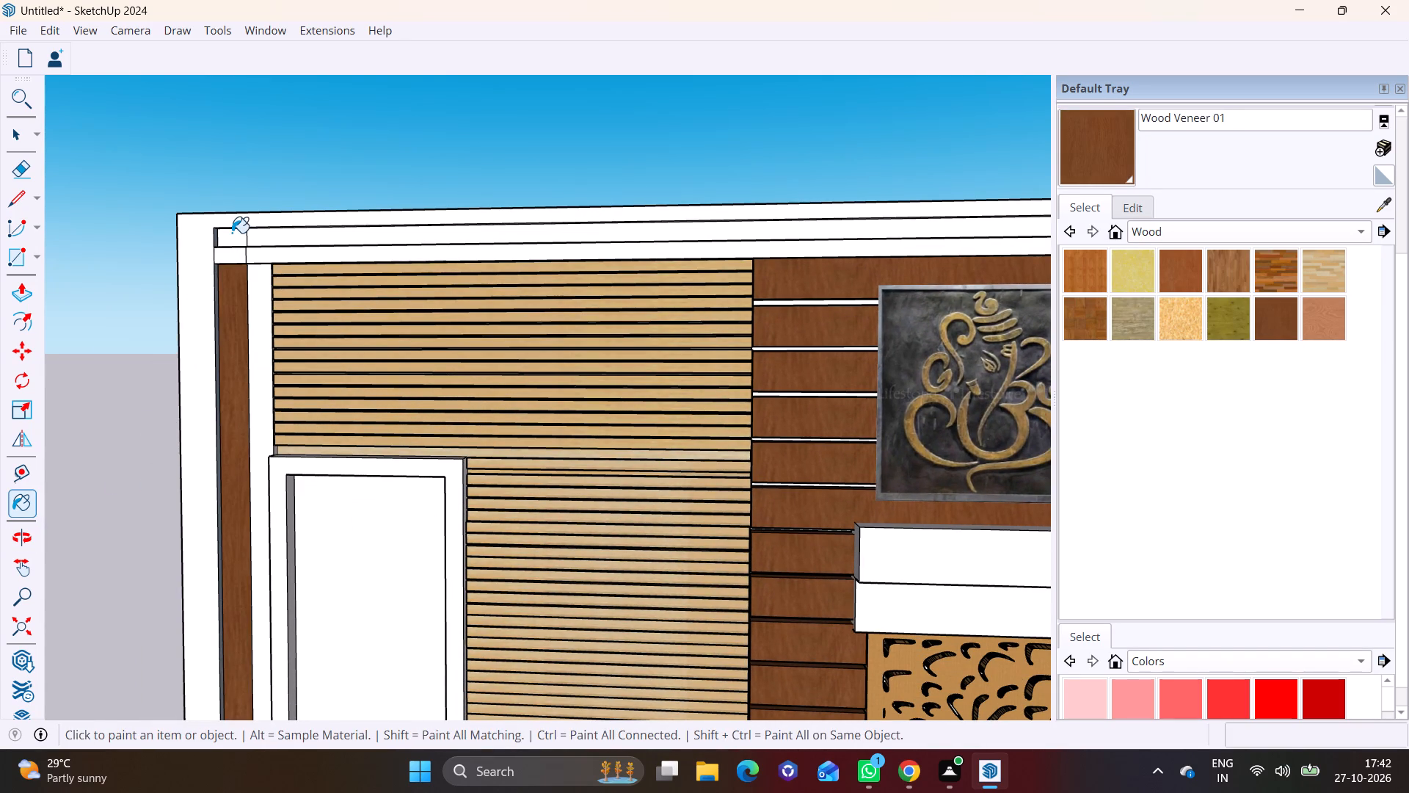
click(285, 248)
click(301, 235)
key(ctrl+z)
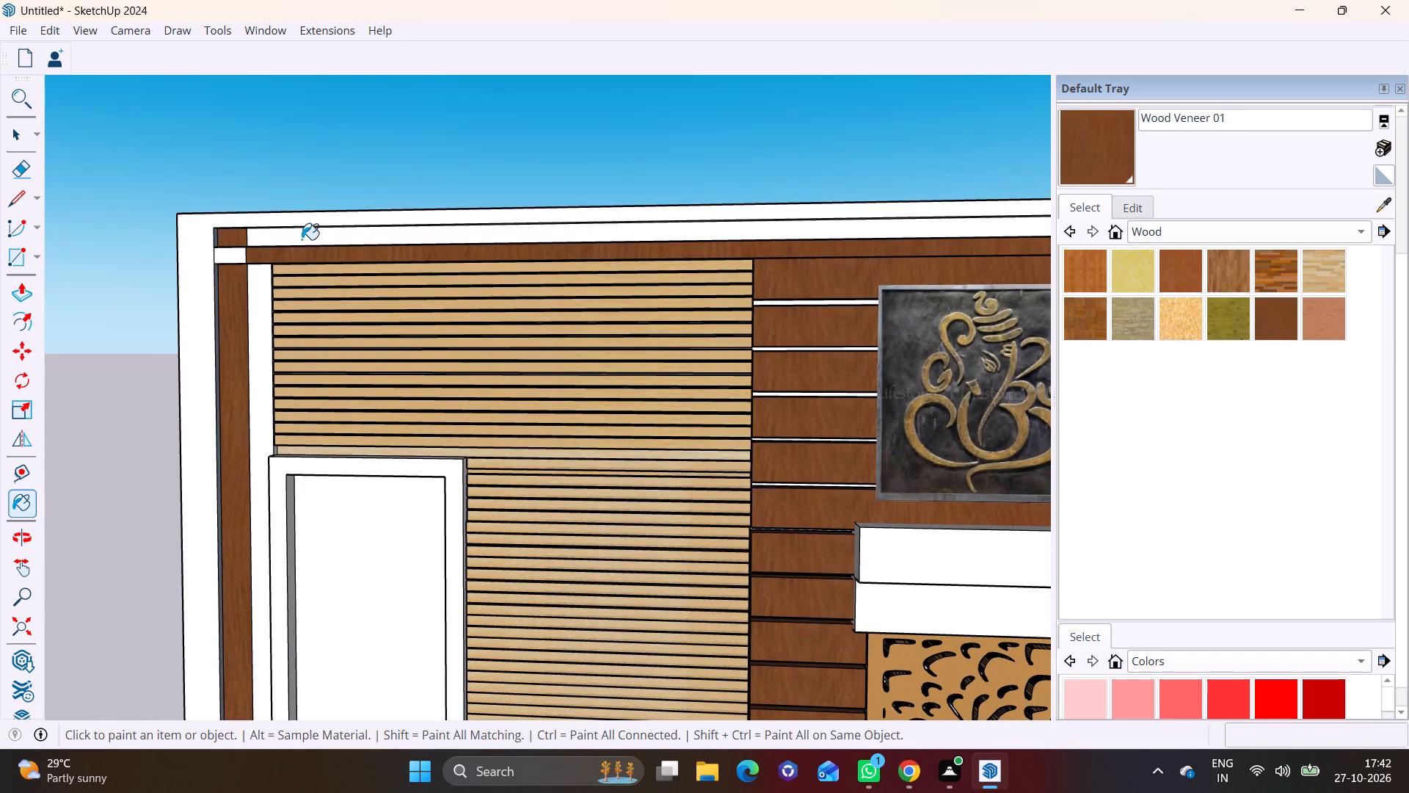
key(ctrl+z)
click(316, 238)
click(236, 251)
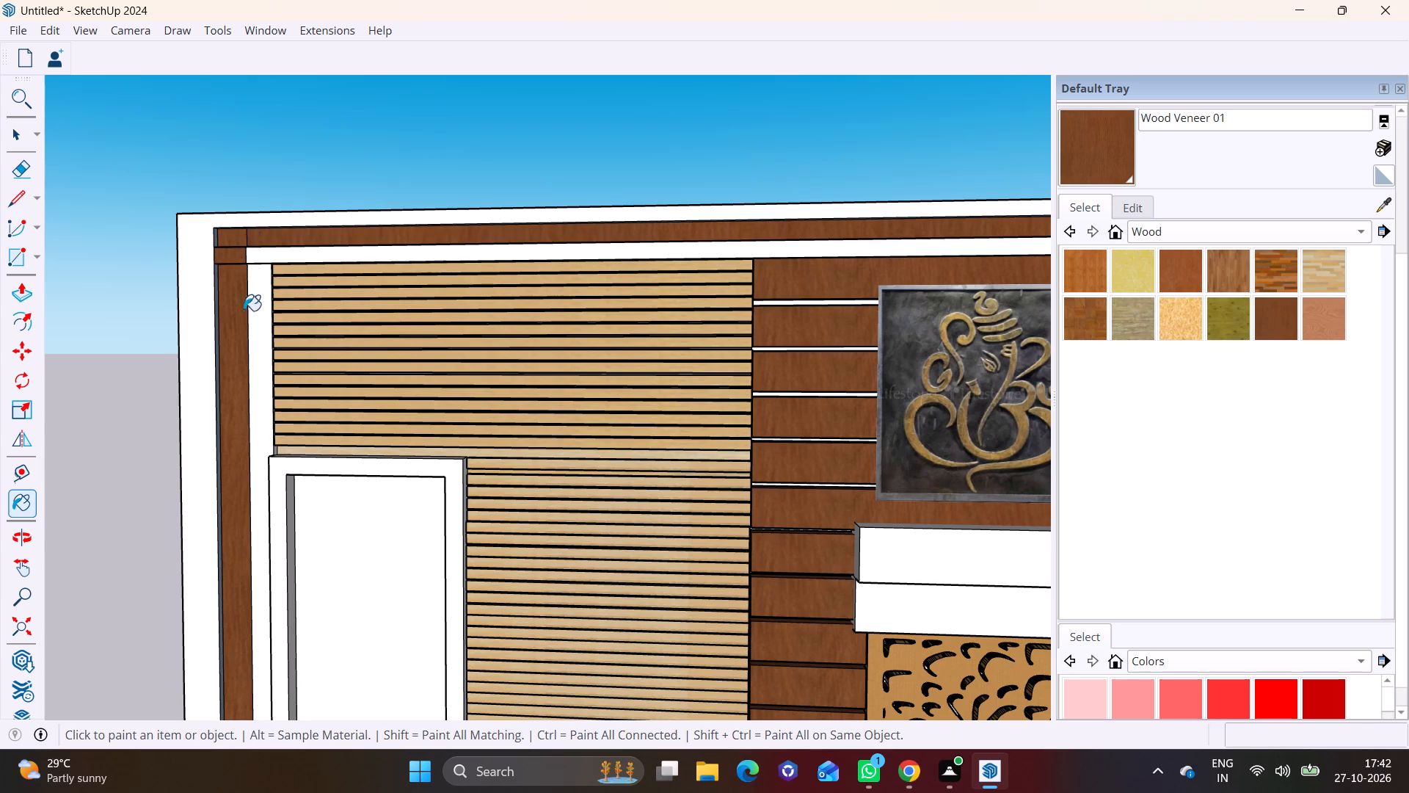
Review the painted façade as a whole, from the base block up to the roof beam.
key(space)
scroll(129, 349, down, 10)
key(space)
shift+middle_drag(553, 546, 580, 277)
shift+middle_drag(388, 483, 406, 420)
middle_drag(366, 432, 368, 442)
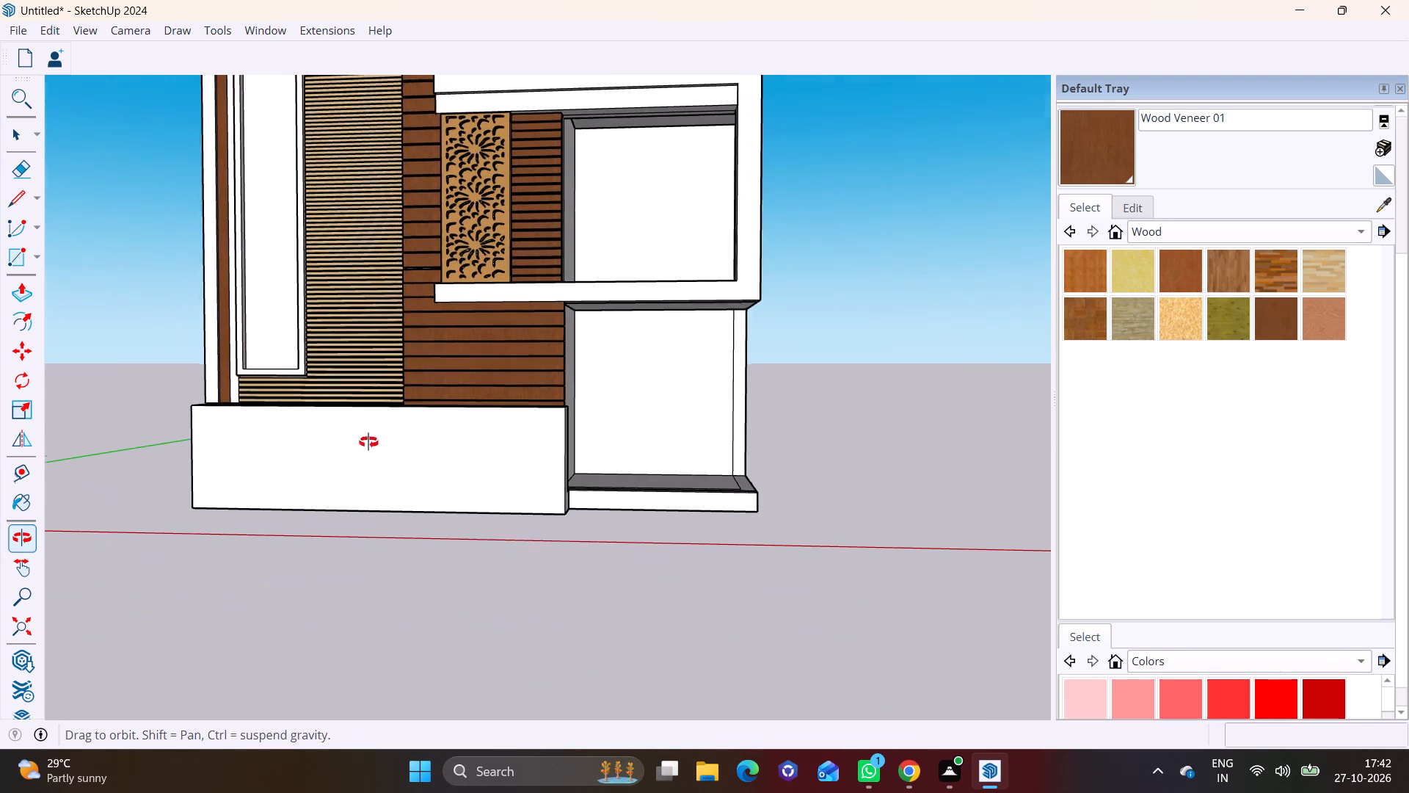
middle_drag(368, 442, 384, 375)
shift+scroll(408, 374, down, 2)
shift+middle_drag(443, 406, 305, 585)
scroll(330, 549, down, 2)
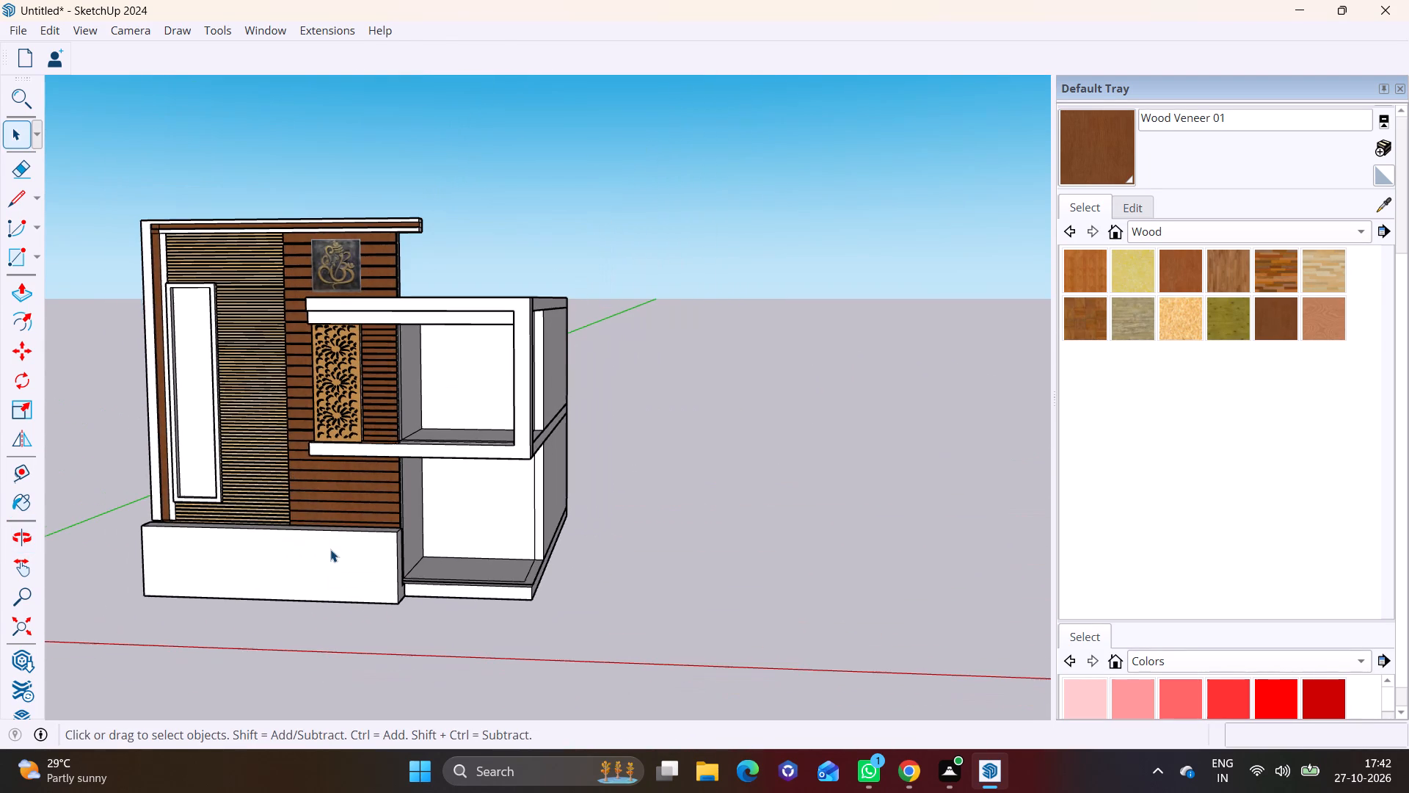
middle_drag(342, 571, 338, 571)
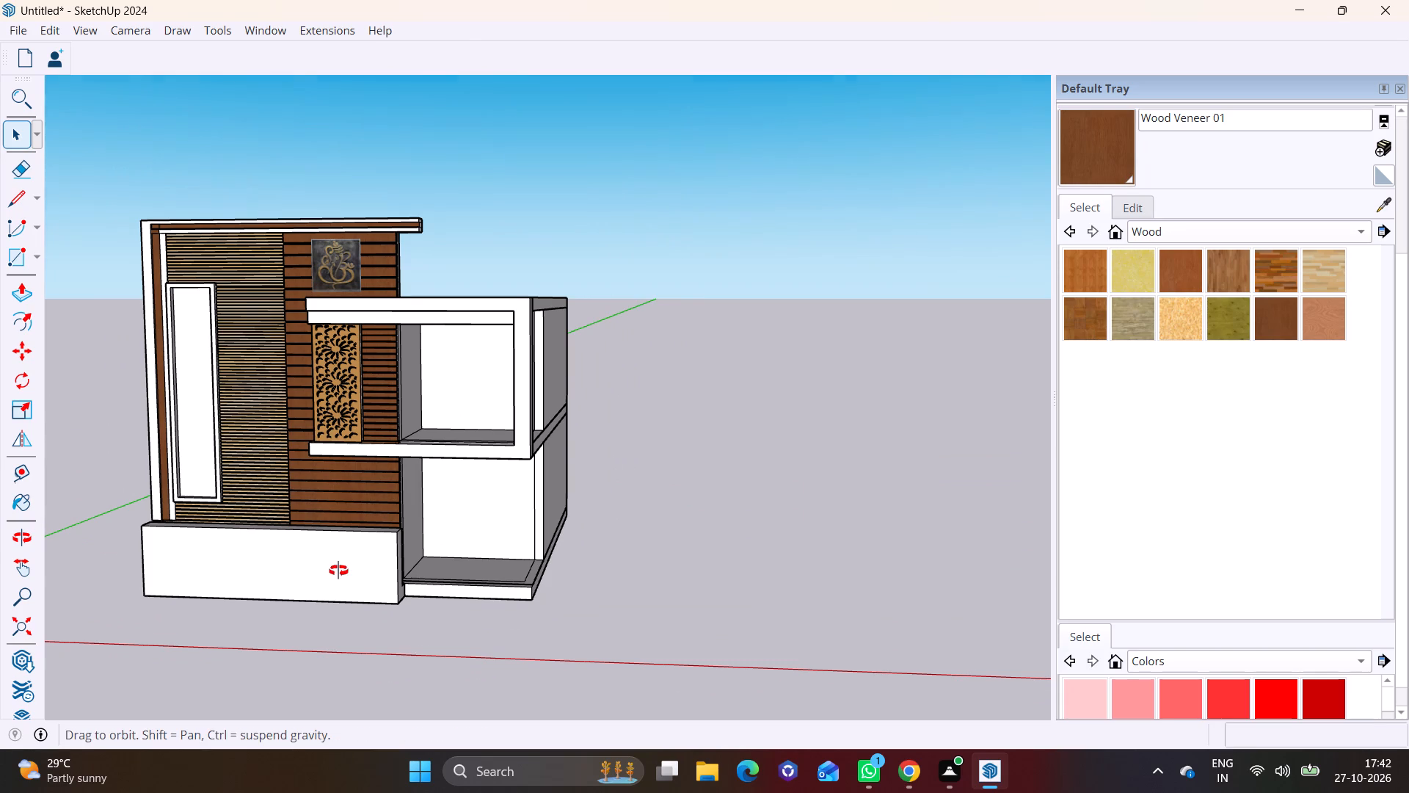
middle_drag(338, 571, 381, 529)
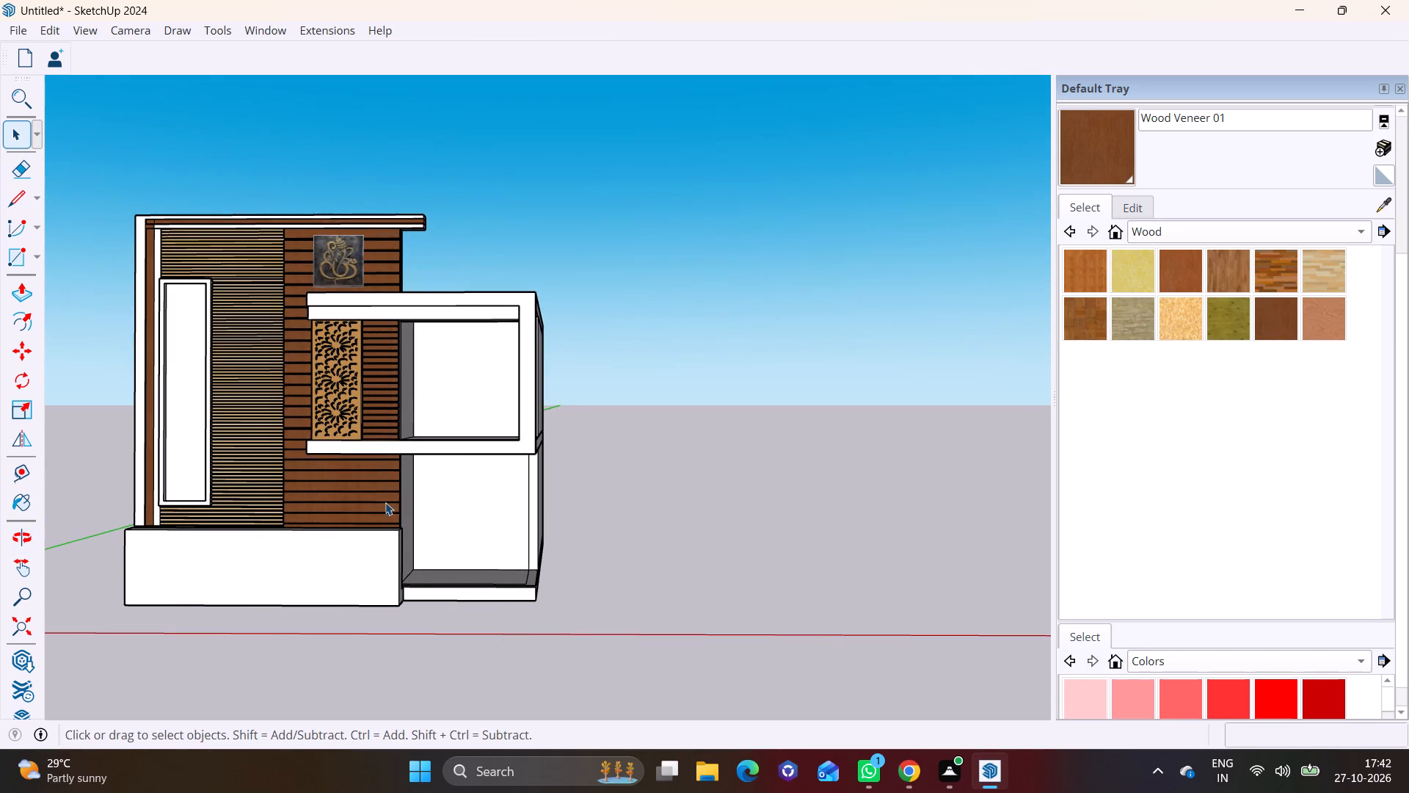
Push/Pull the ground-floor side wall's end face forward, flush with the front of the projecting frame above.
scroll(393, 480, up, 3)
shift+middle_drag(390, 476, 420, 429)
middle_drag(525, 482, 327, 504)
scroll(559, 480, up, 4)
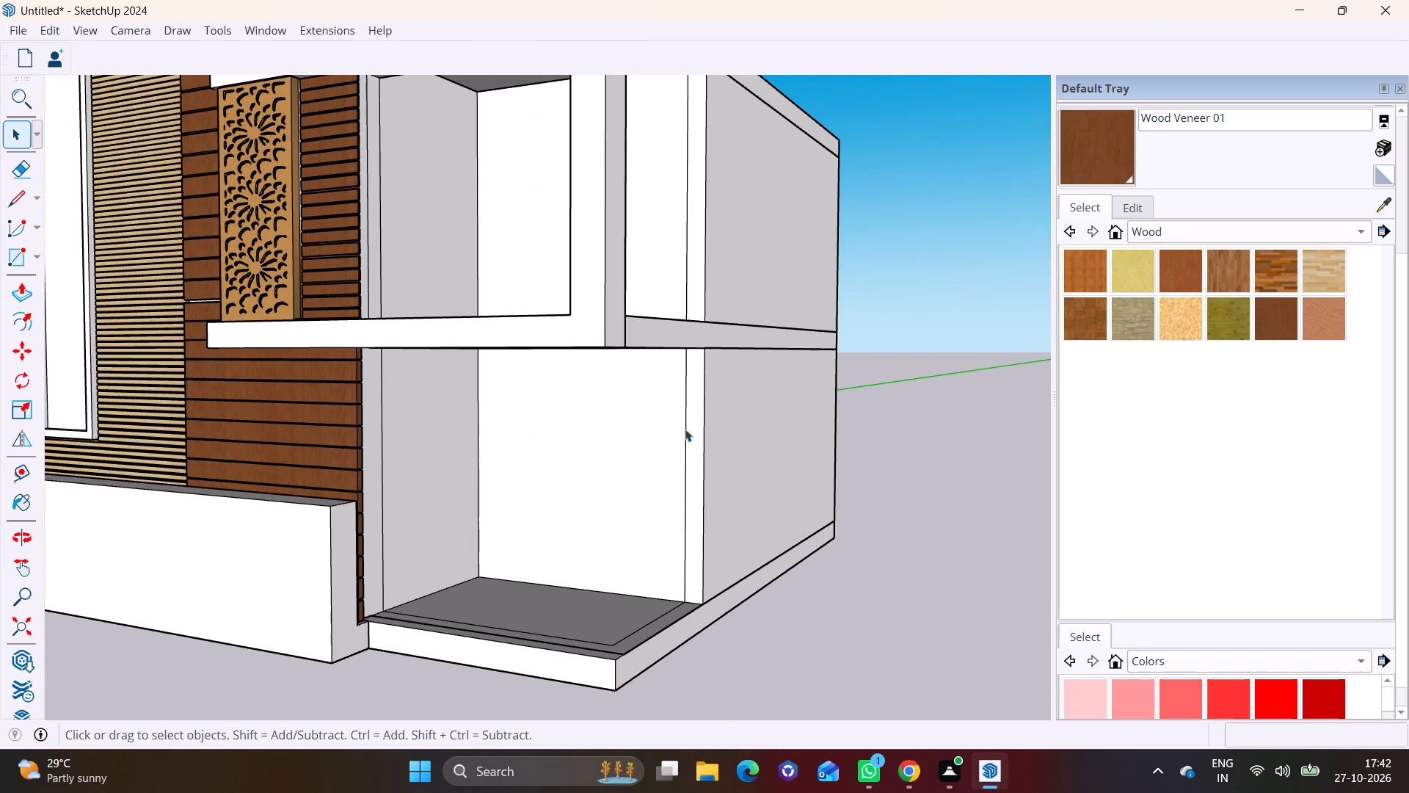
click(694, 392)
click(17, 287)
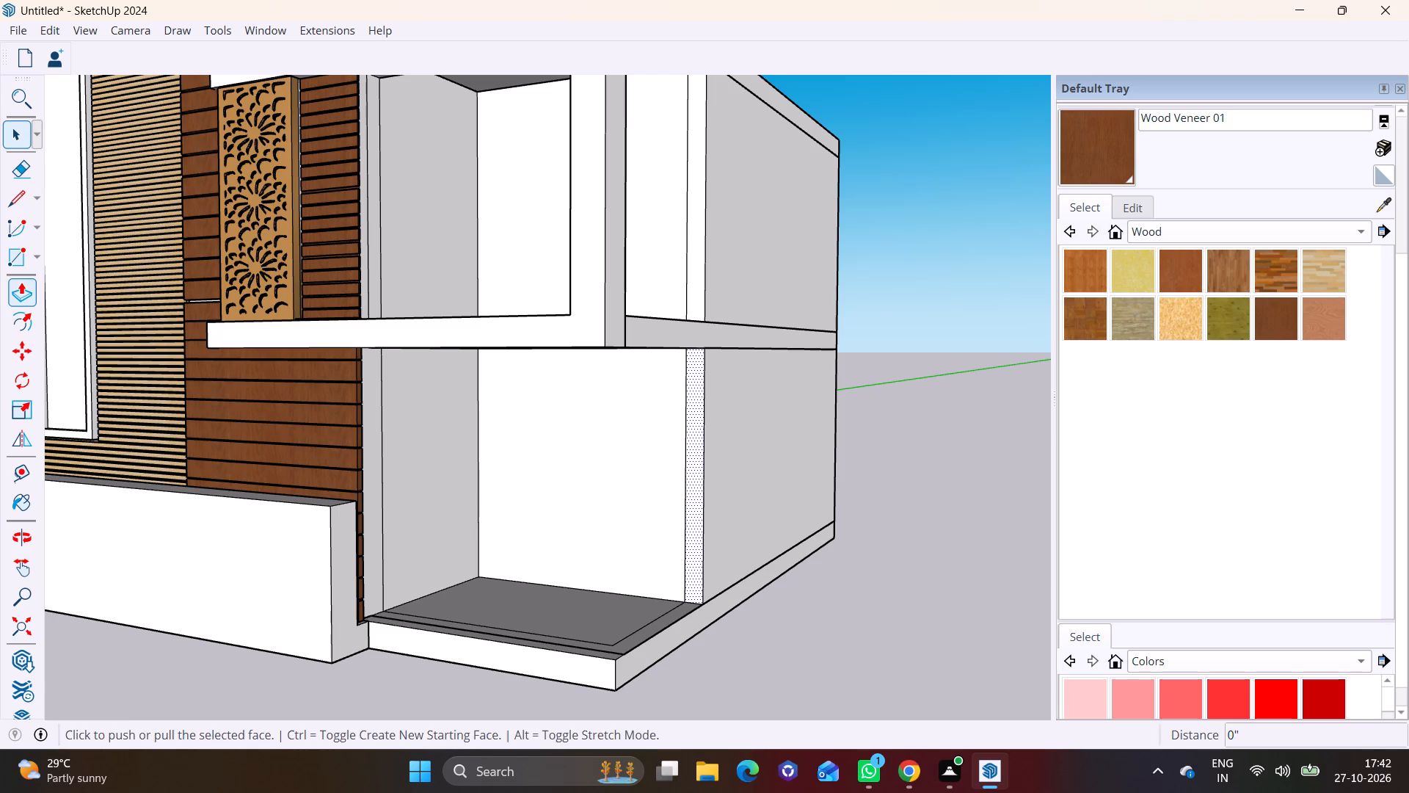
click(693, 476)
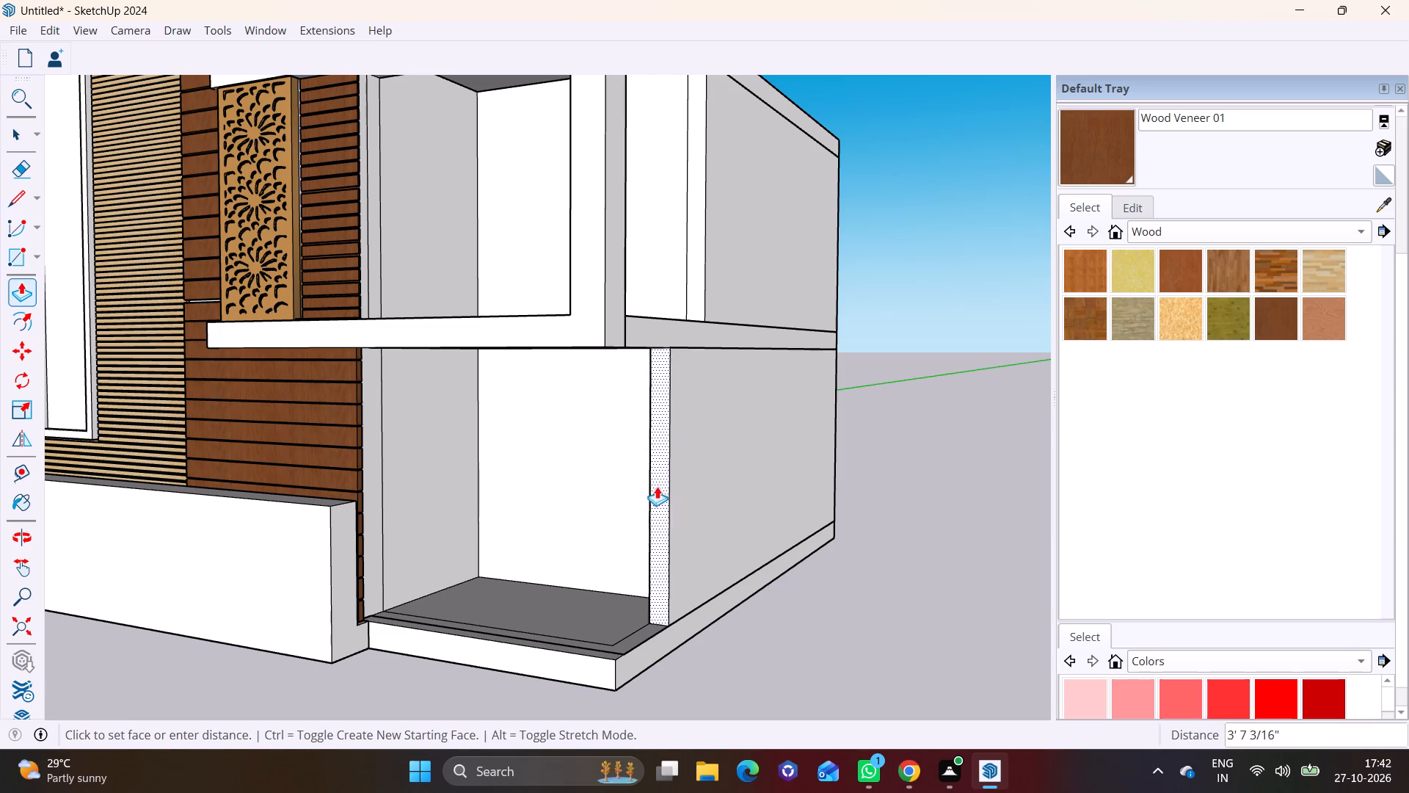
click(612, 344)
key(space)
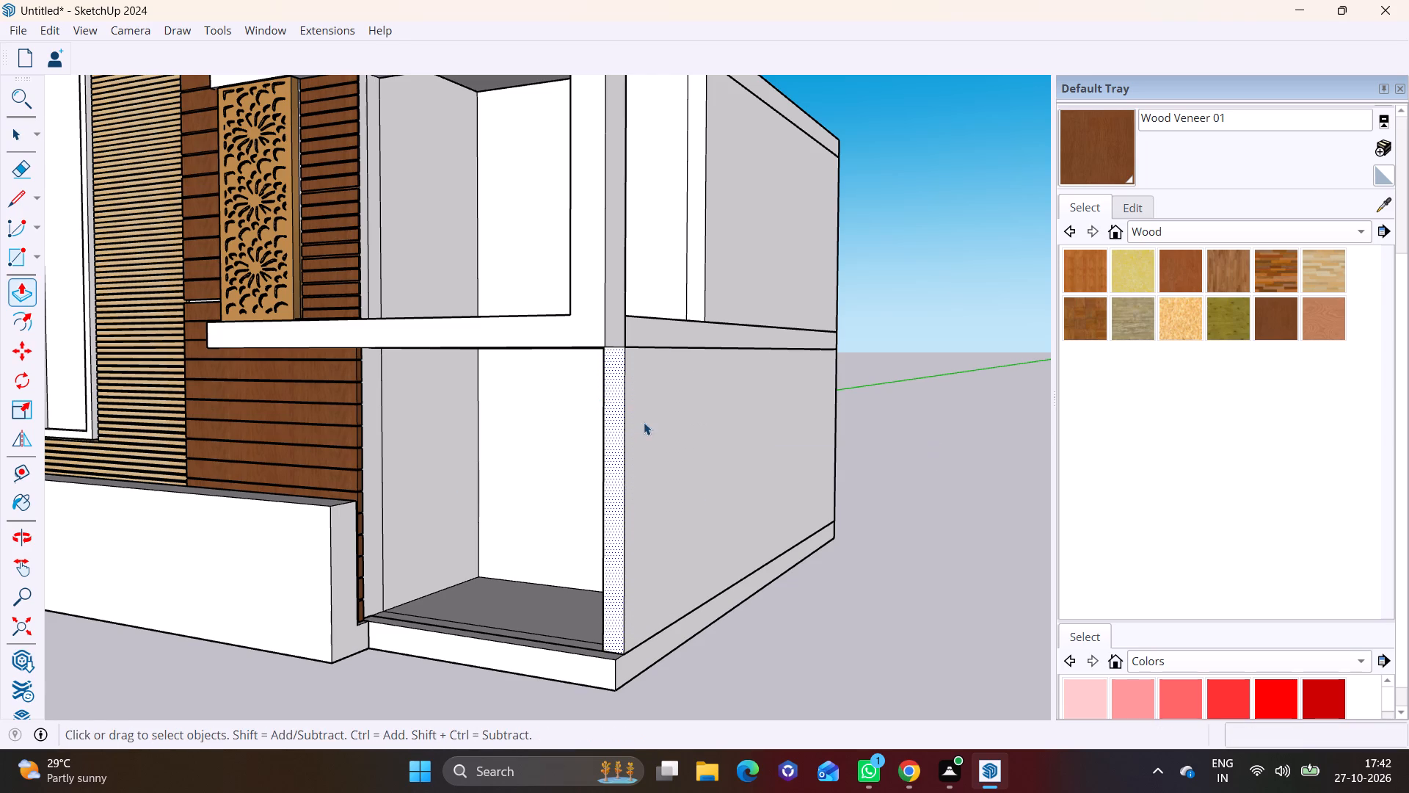
Examine the extended ground-floor side wall and the front elevation from several angles.
scroll(652, 457, down, 3)
middle_drag(580, 501, 860, 493)
scroll(760, 507, down, 1)
shift+middle_drag(685, 537, 624, 557)
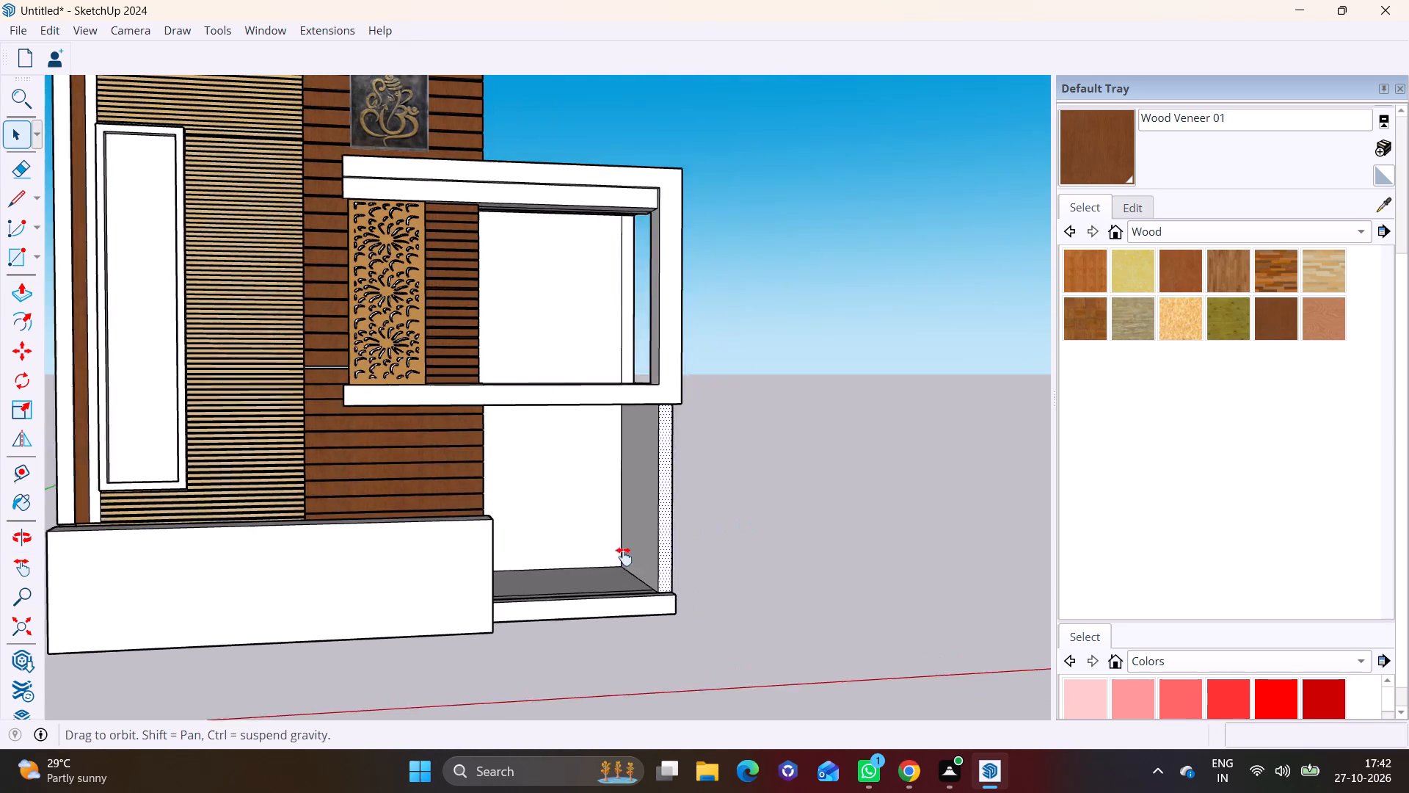
shift+middle_drag(624, 557, 541, 581)
shift+middle_drag(417, 492, 350, 493)
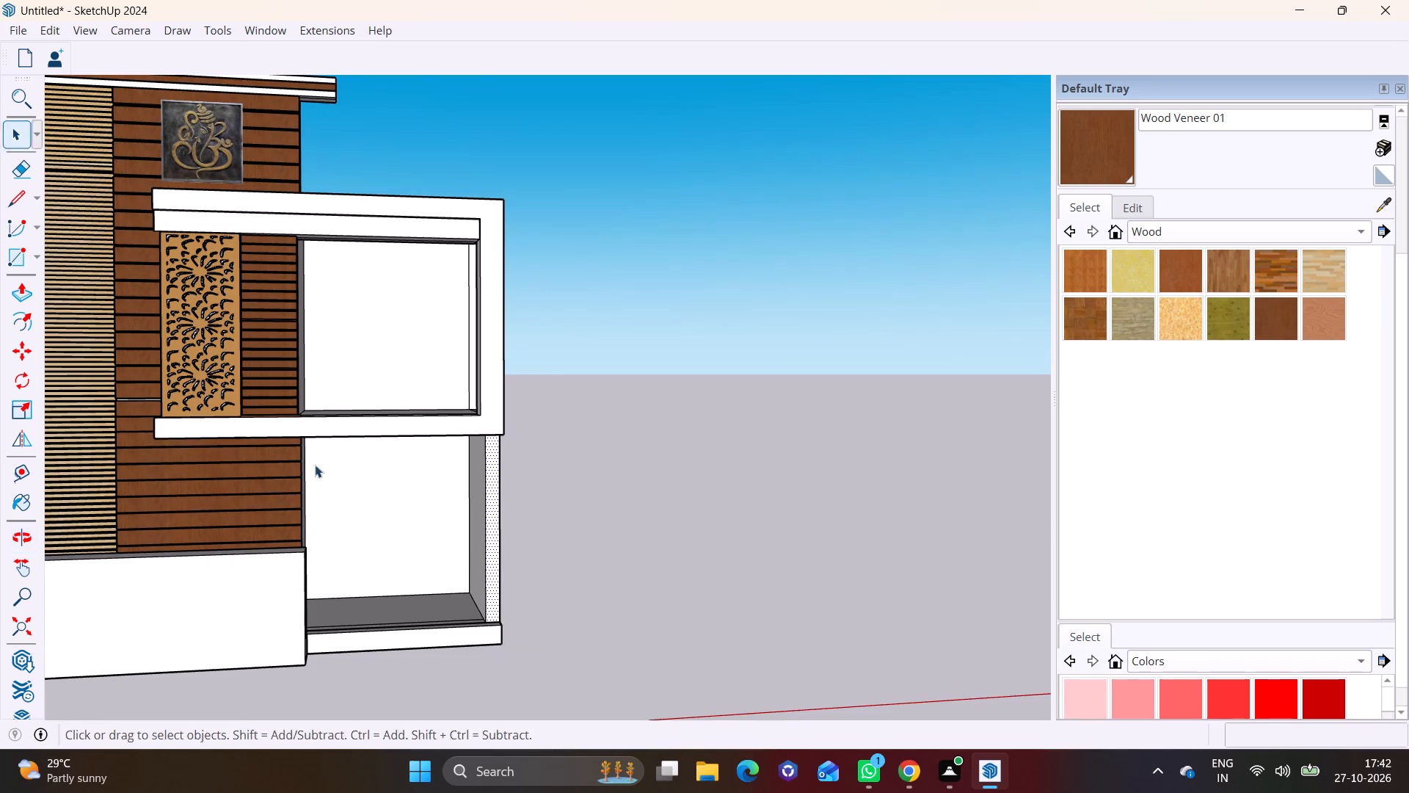
middle_drag(315, 465, 255, 437)
scroll(262, 419, down, 3)
scroll(318, 375, down, 2)
shift+middle_drag(365, 339, 382, 342)
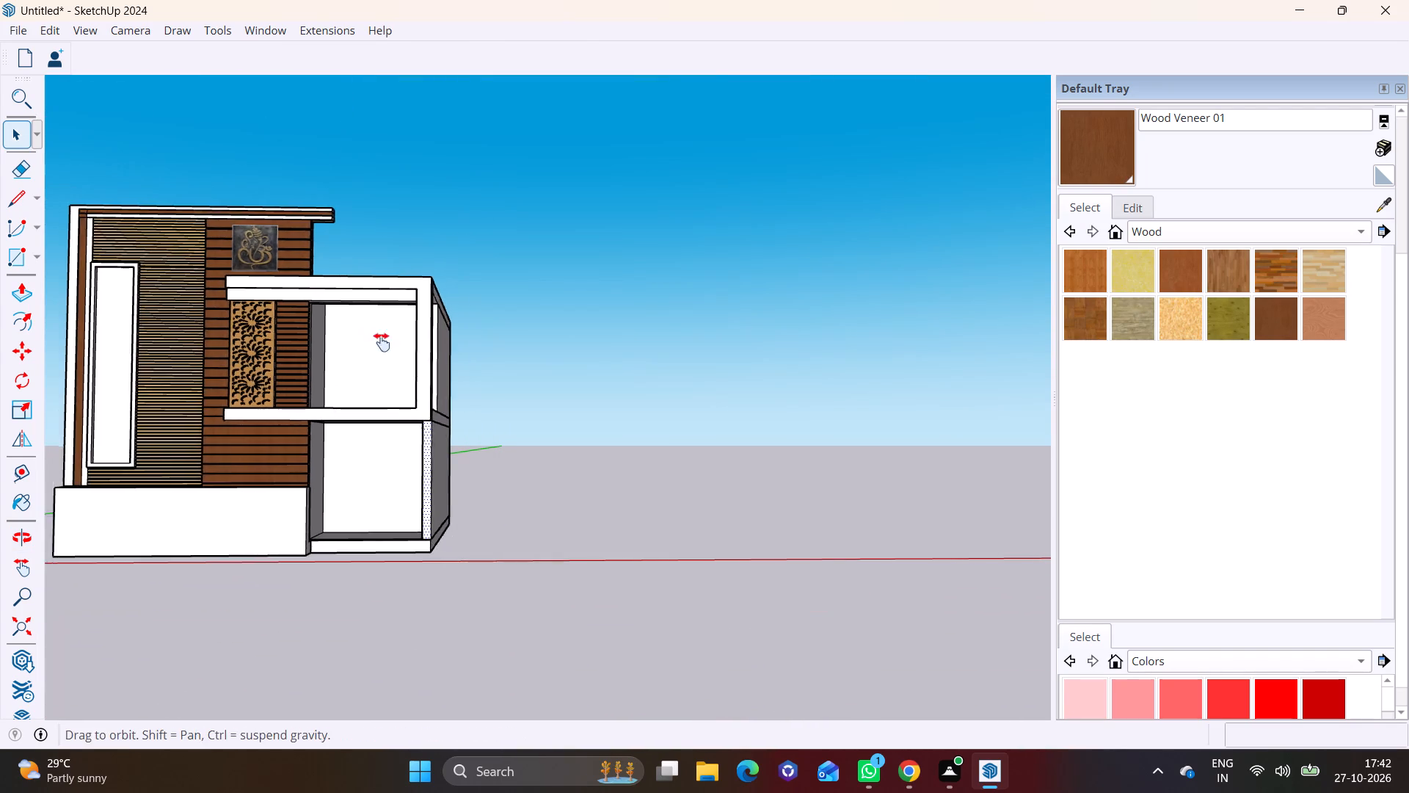
shift+middle_drag(382, 342, 535, 458)
Push/Pull the end face of the roof beam's lower band outward, extending it past the façade wall.
shift+scroll(535, 458, down, 1)
middle_drag(509, 286, 171, 533)
scroll(509, 358, up, 13)
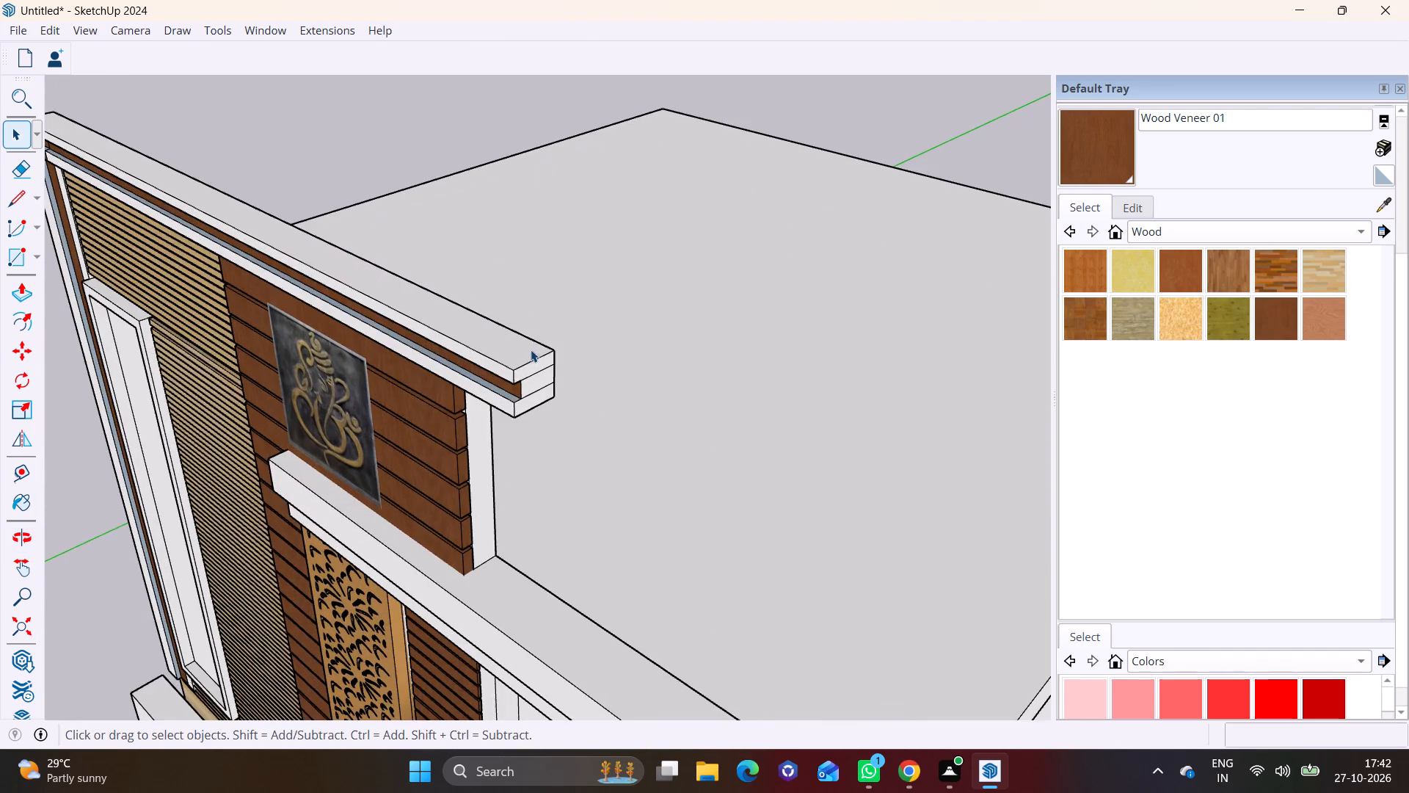
shift+middle_drag(528, 366, 33, 373)
shift+middle_drag(99, 358, 495, 374)
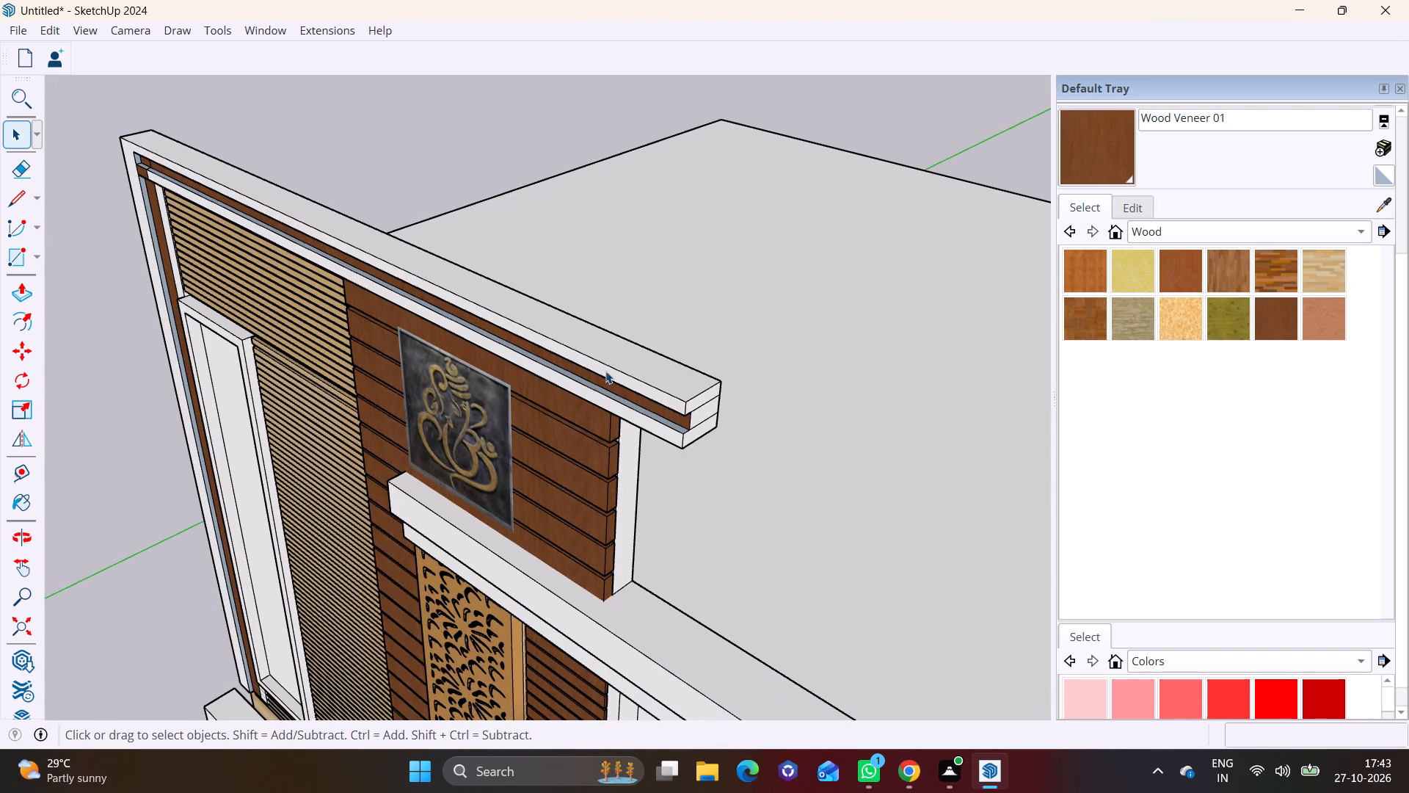
click(704, 402)
middle_drag(707, 402, 603, 391)
click(564, 394)
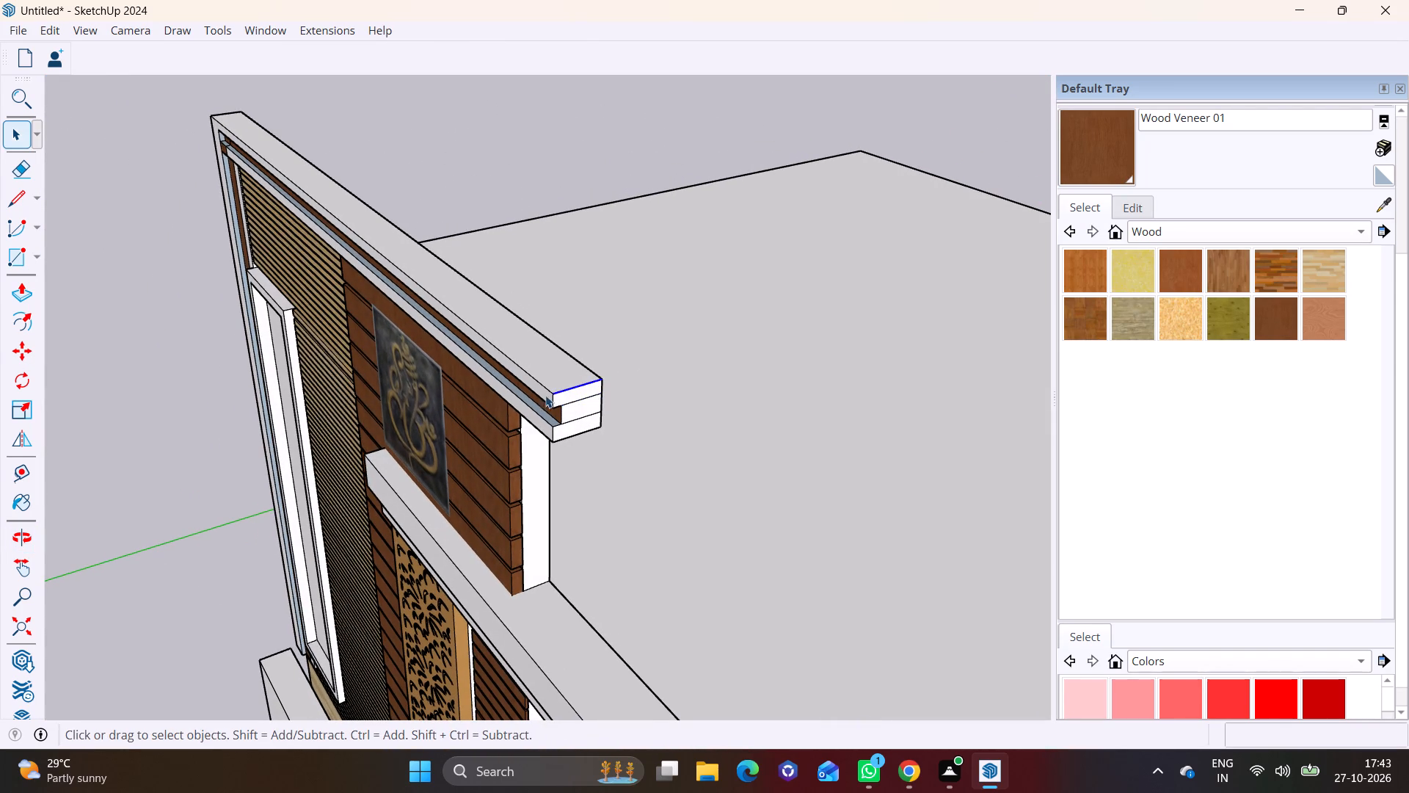
click(575, 427)
click(13, 295)
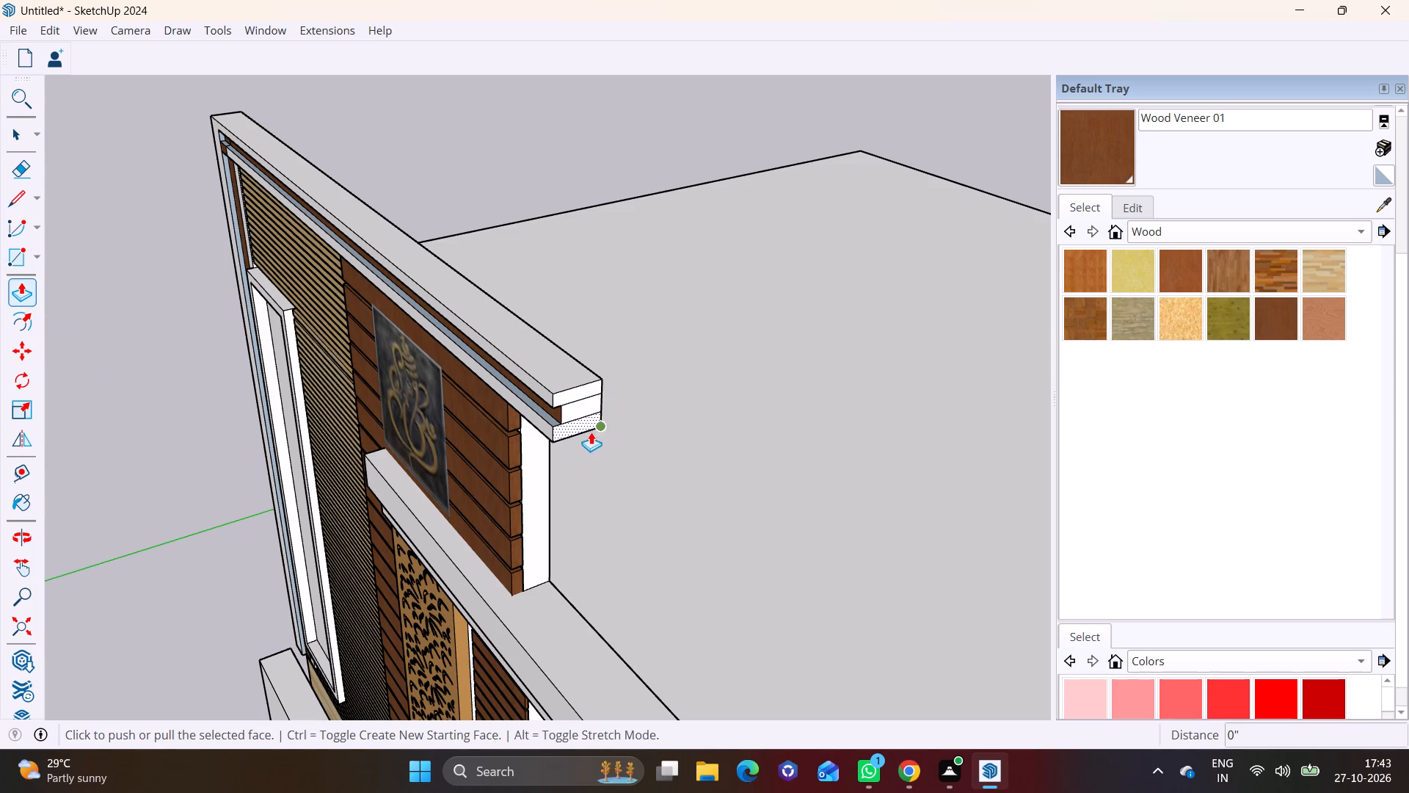
click(578, 428)
click(647, 484)
key(space)
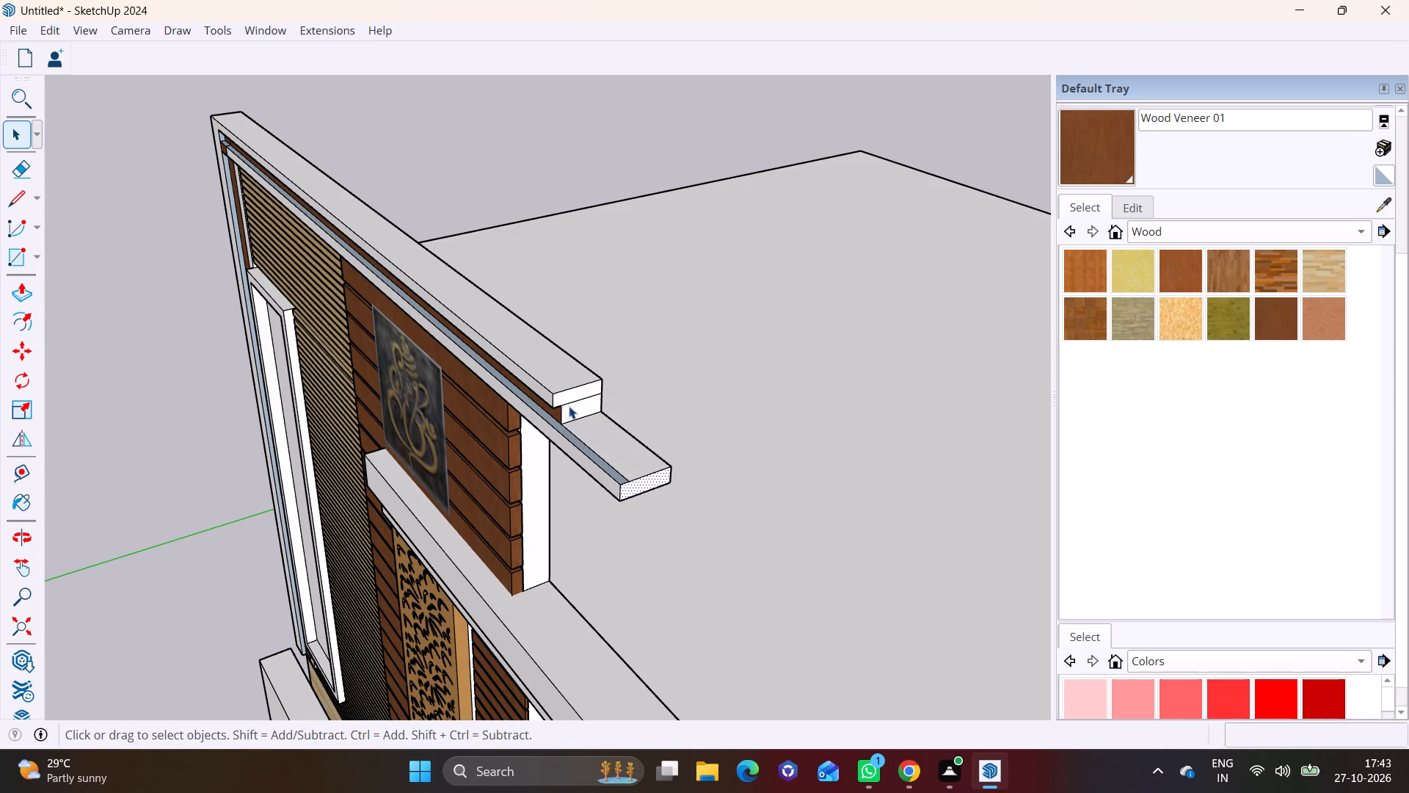
Extend the end faces of the roof beam's middle and upper bands by the same distance as the lower band.
click(575, 406)
click(29, 286)
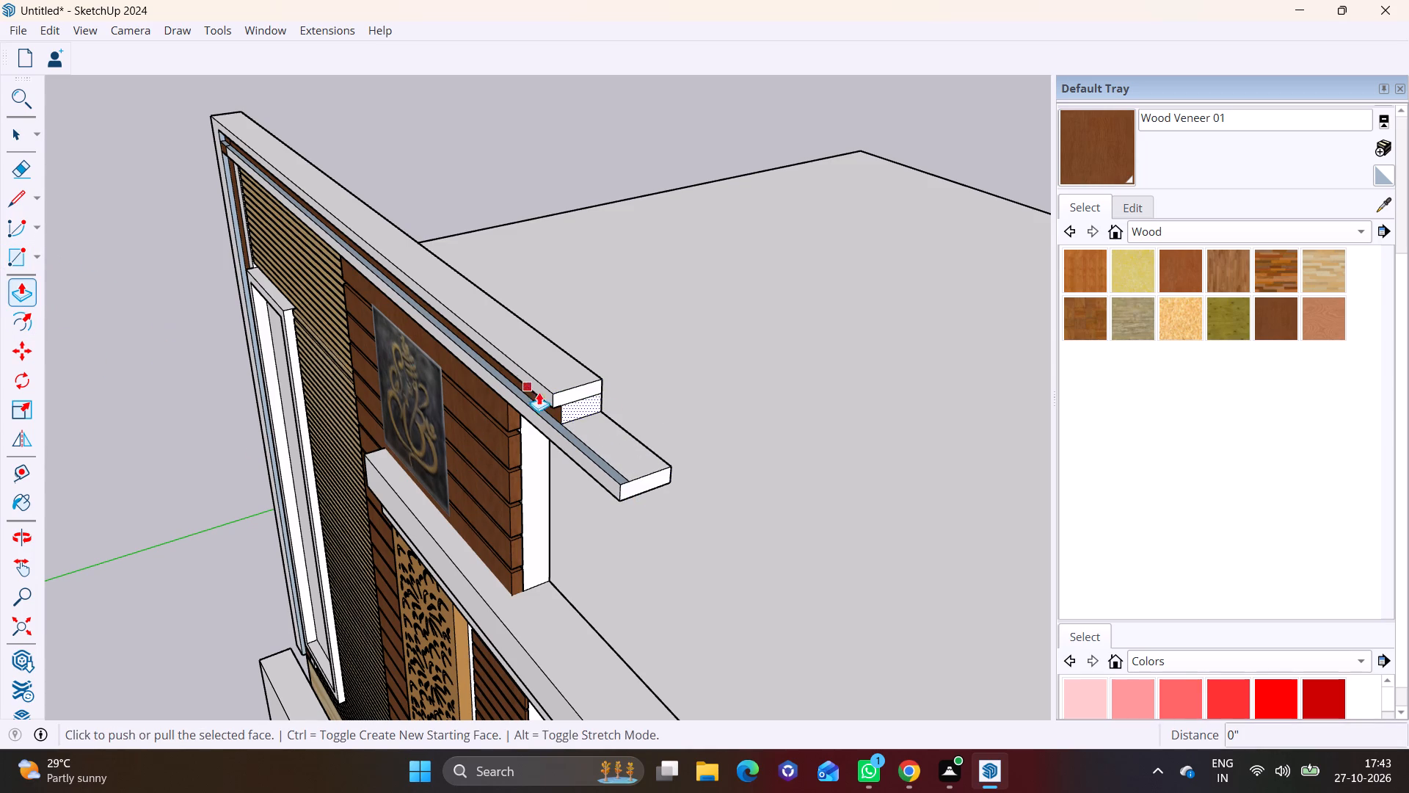
double_click(584, 404)
key(space)
click(582, 391)
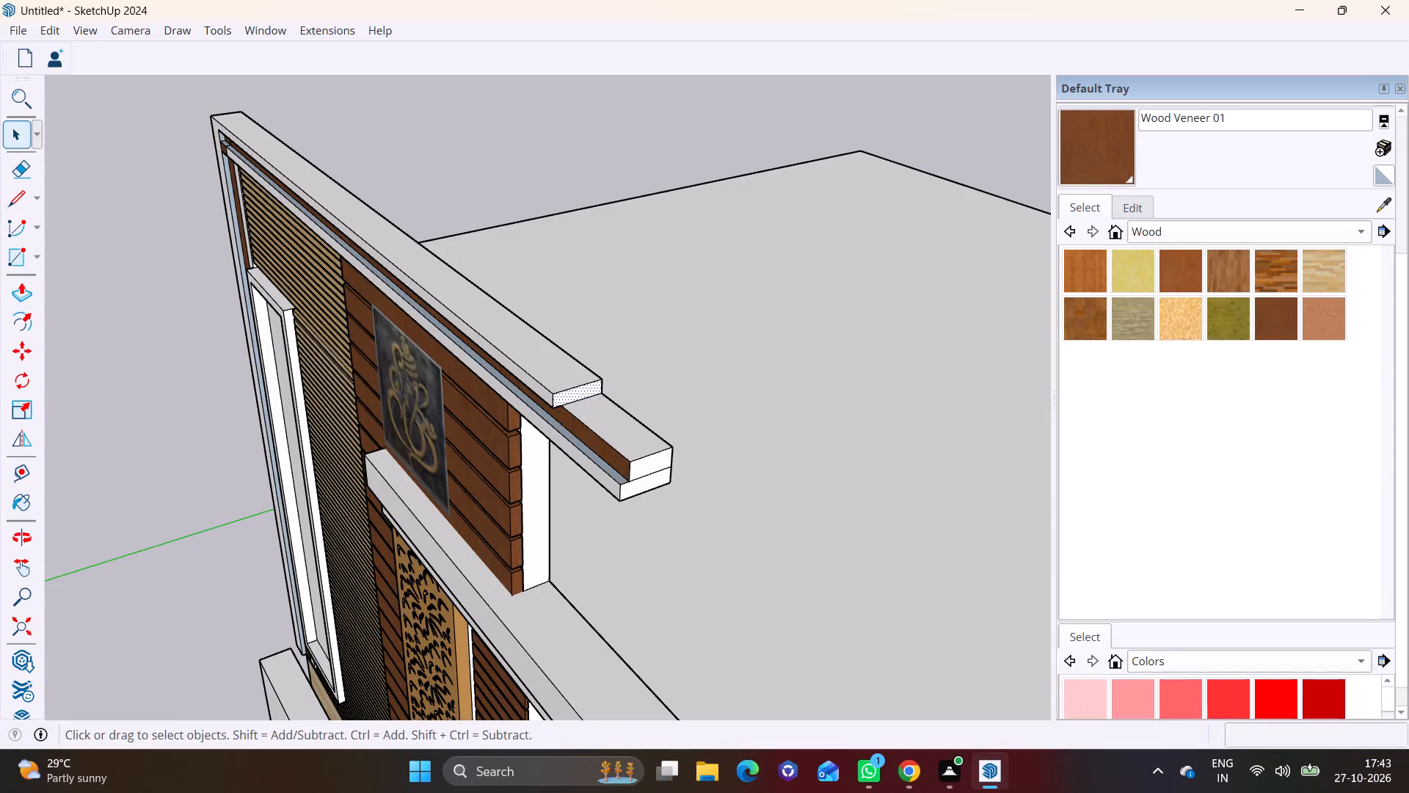
click(15, 300)
double_click(575, 394)
Push/Pull the back face of the roof beam's lower band 12' 9 1/8" over the roof to form a slab.
middle_drag(653, 388, 330, 449)
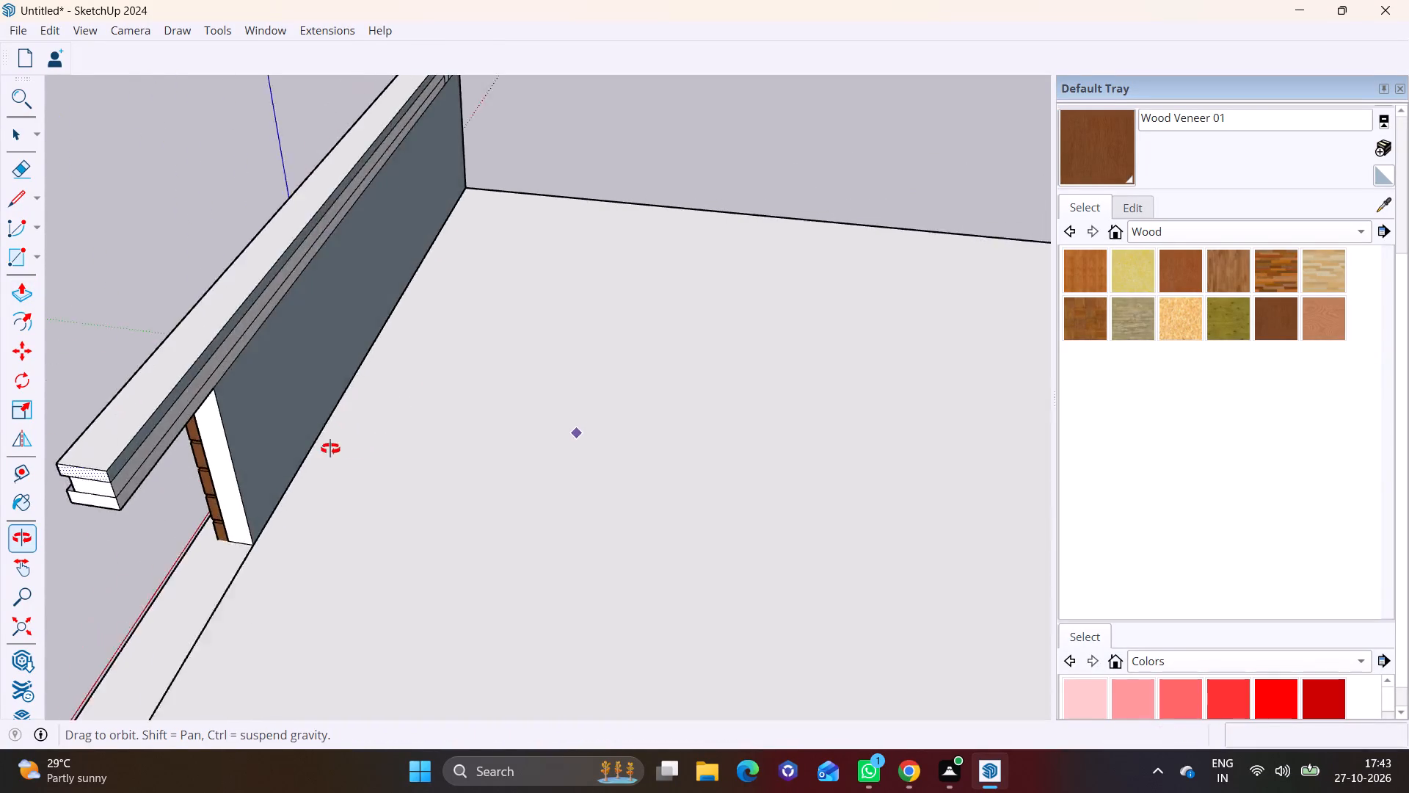
middle_drag(330, 449, 303, 434)
scroll(263, 345, down, 3)
shift+middle_drag(296, 293, 311, 432)
scroll(370, 280, up, 3)
shift+middle_drag(331, 313, 310, 231)
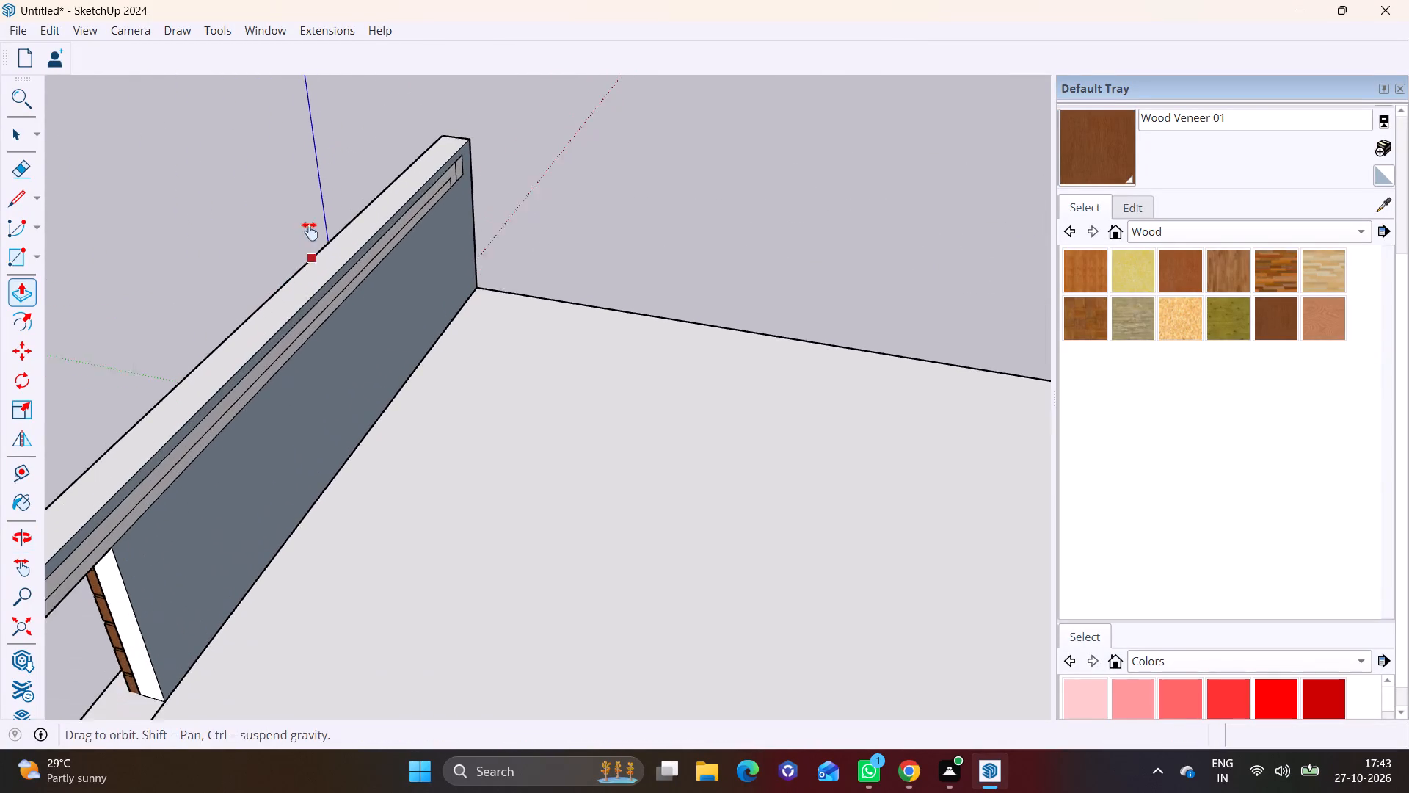
shift+middle_drag(310, 231, 324, 190)
middle_drag(282, 242, 409, 215)
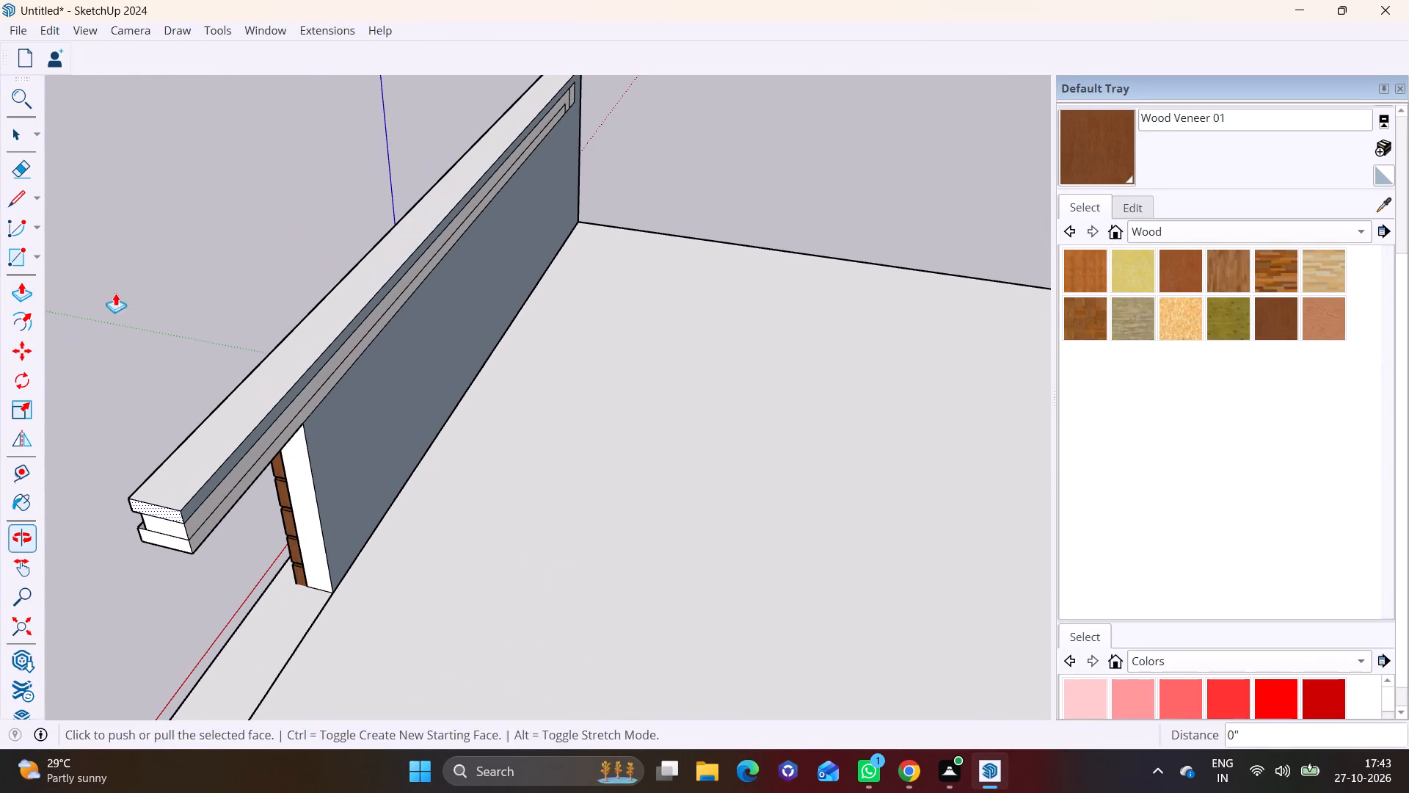
click(22, 136)
click(255, 473)
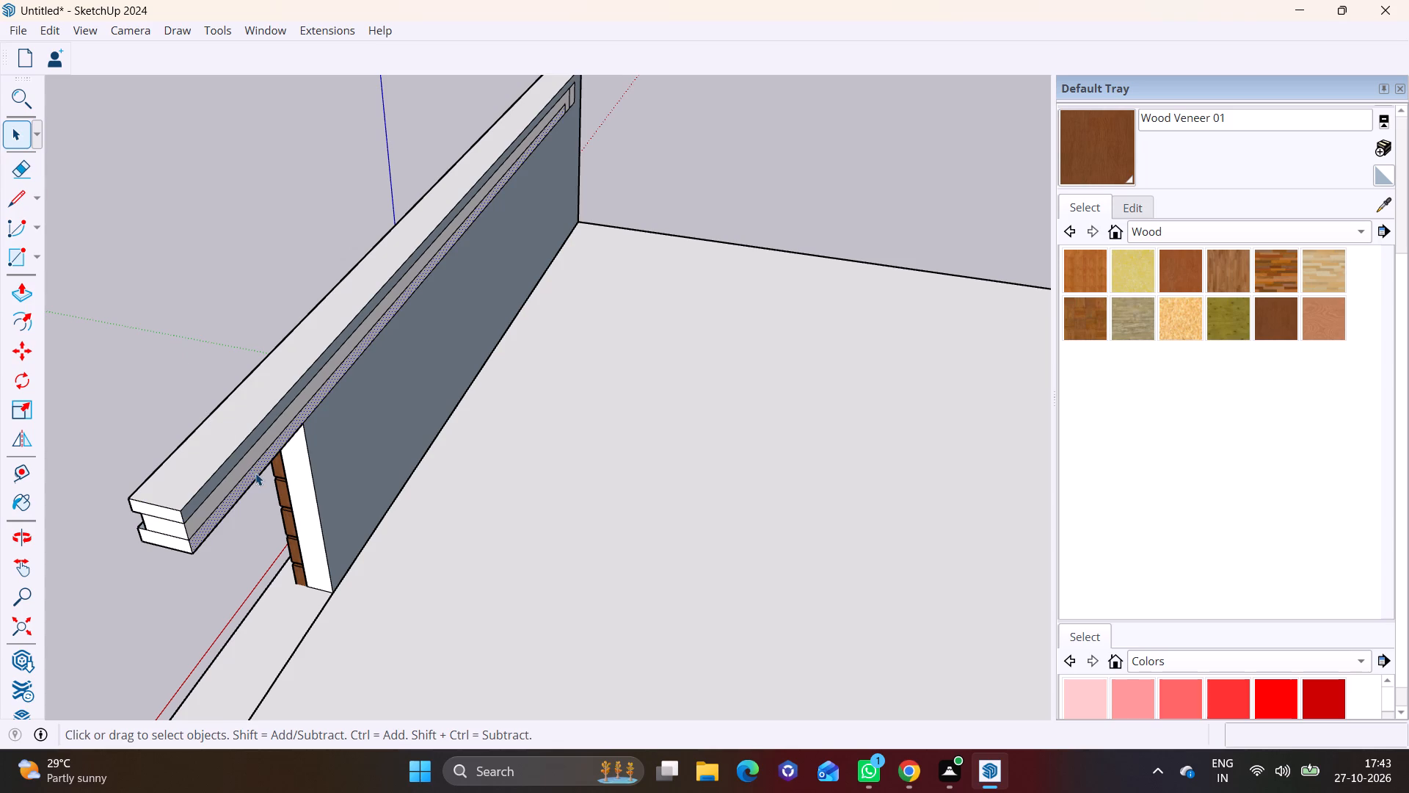
click(21, 295)
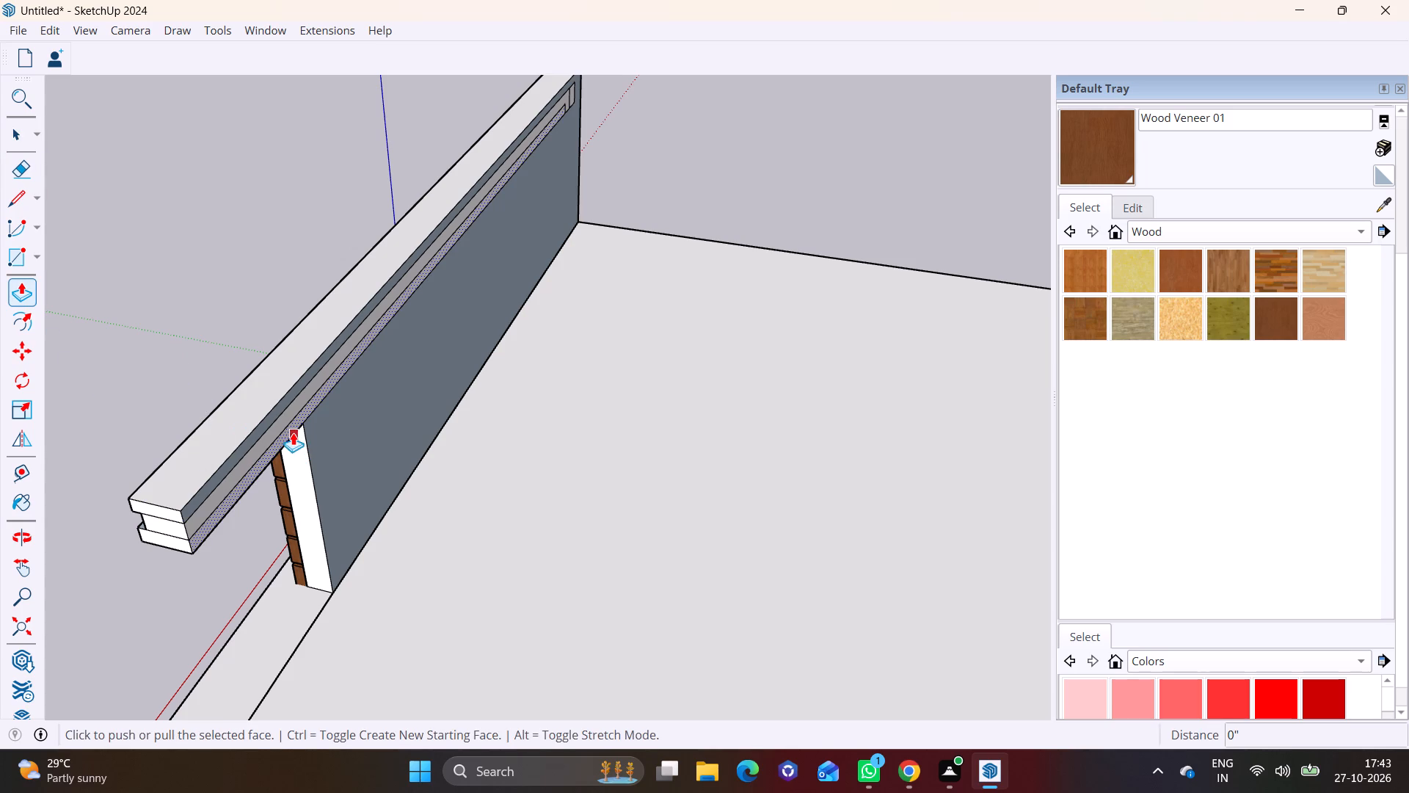
click(293, 432)
scroll(661, 468, down, 1)
click(956, 509)
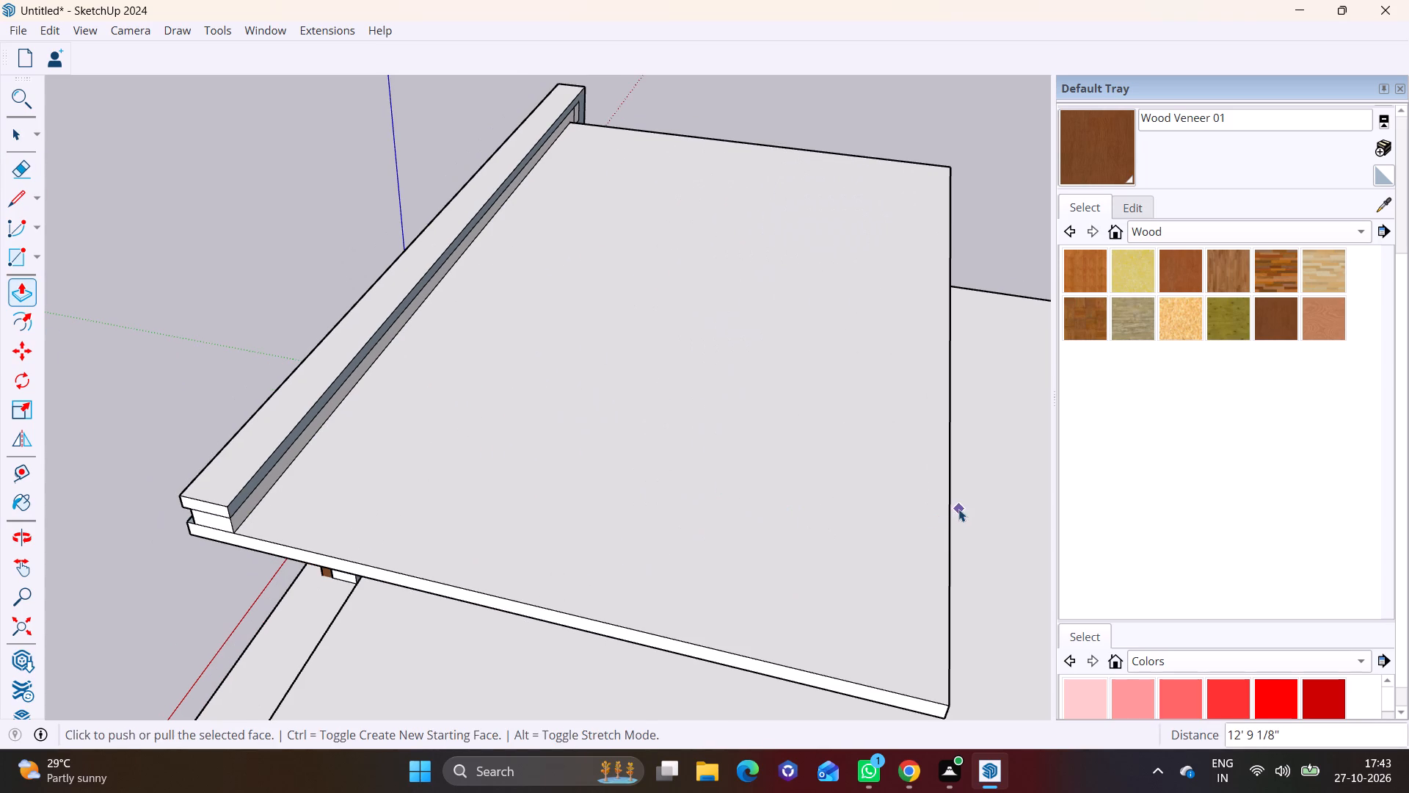
key(space)
click(958, 509)
Push/Pull the back face of the roof beam's middle band 12' 9 1/8", flush with the lower slab's back edge.
click(258, 489)
click(261, 489)
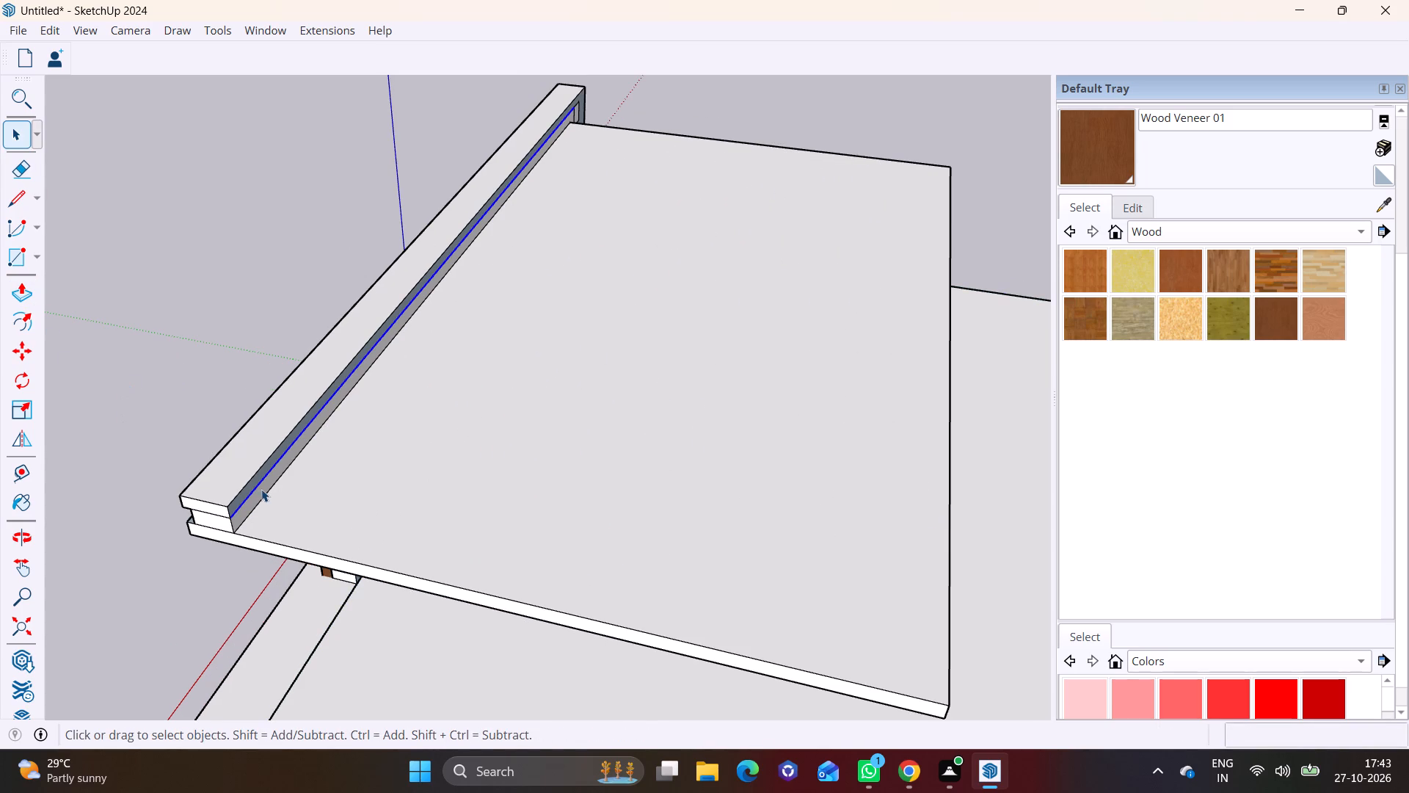
click(32, 283)
click(283, 457)
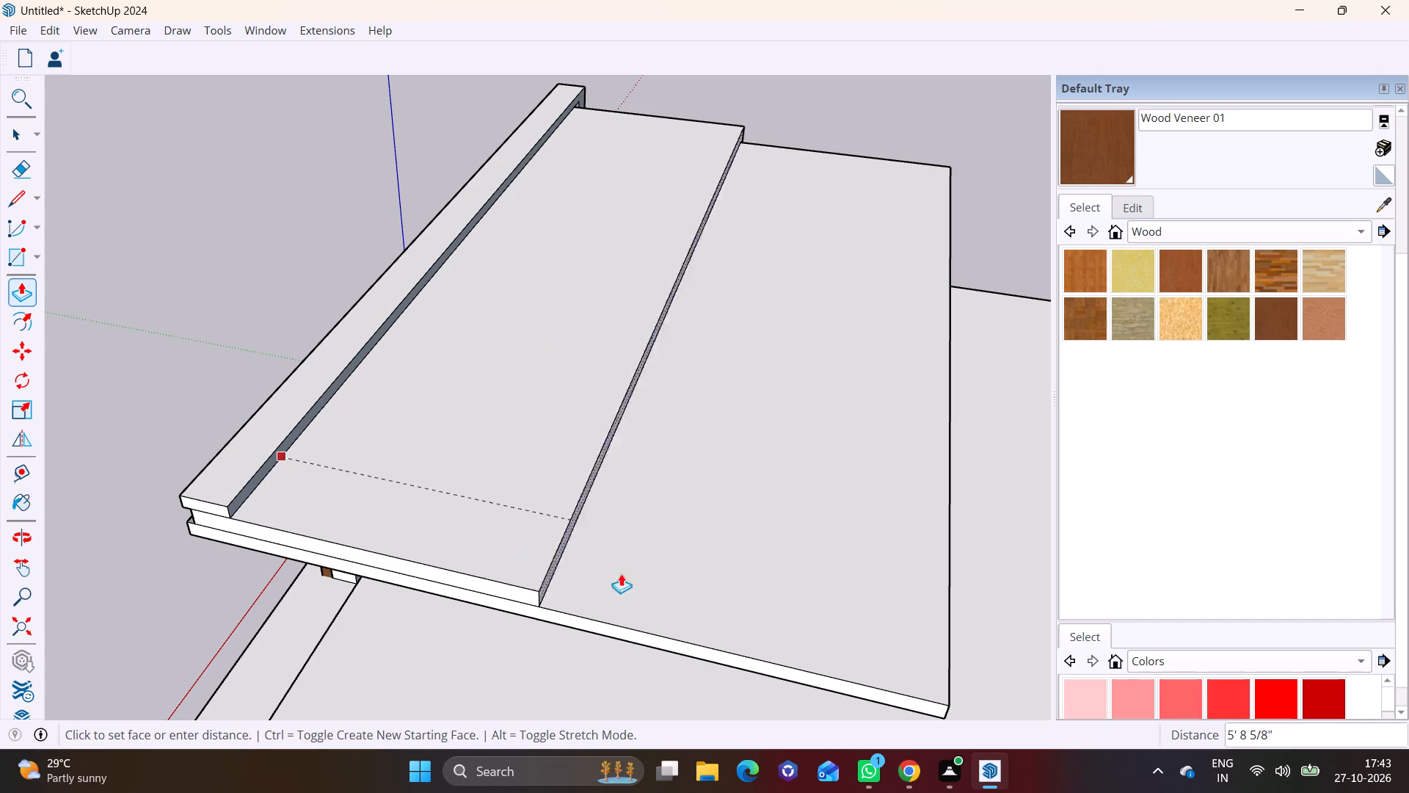
click(947, 702)
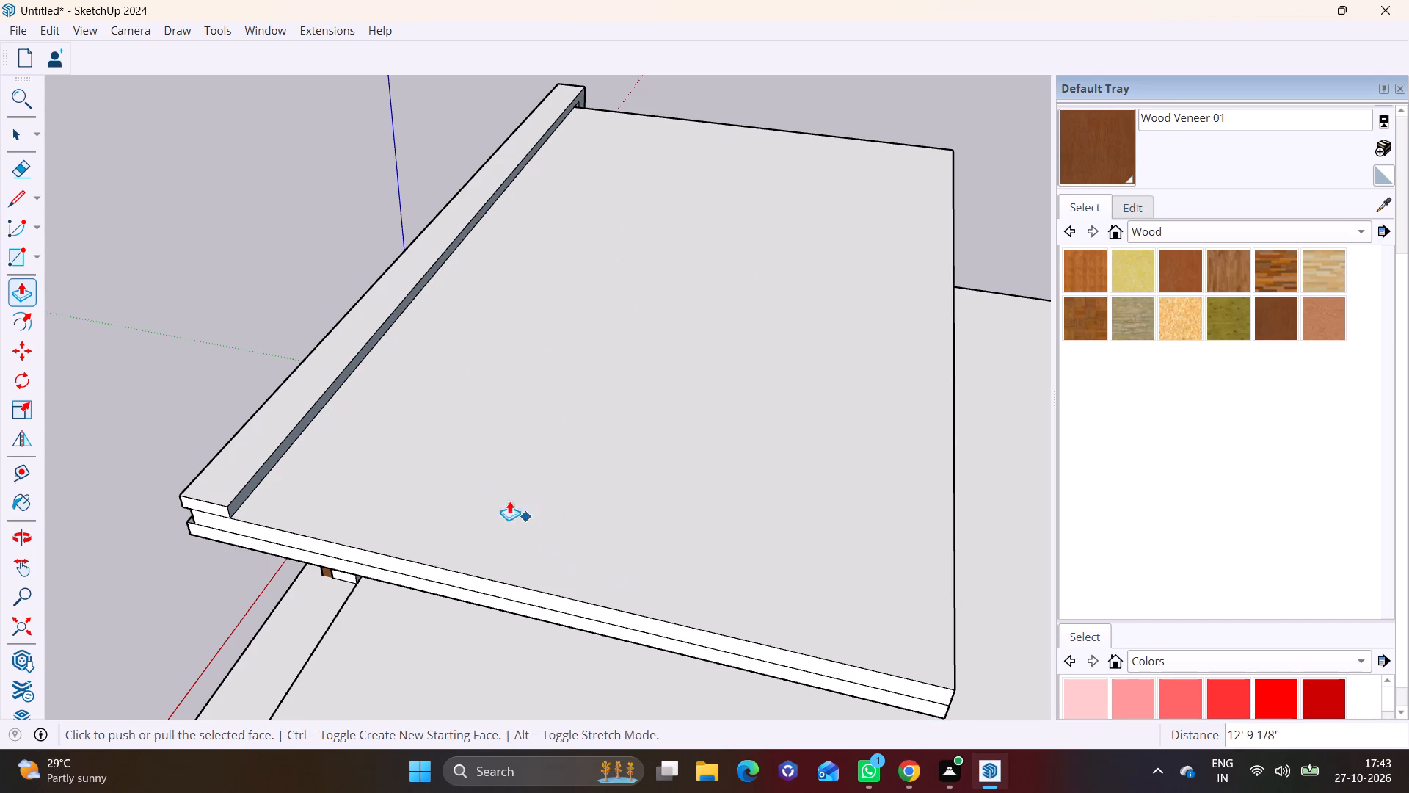
key(space)
Push/Pull the back face of the roof beam's upper band 12' 9 1/8", level with the slabs below.
click(9, 135)
click(287, 447)
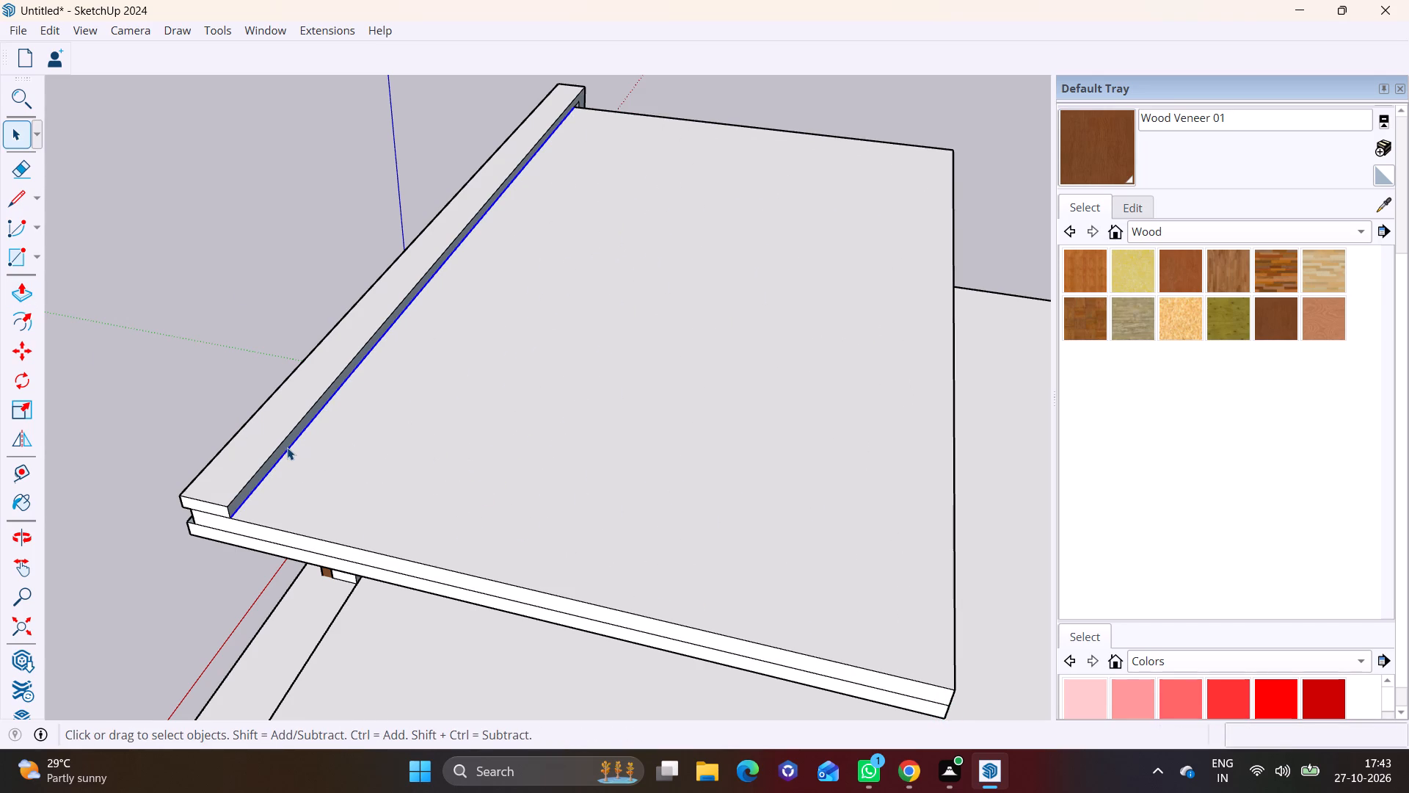
click(261, 476)
click(28, 295)
click(259, 469)
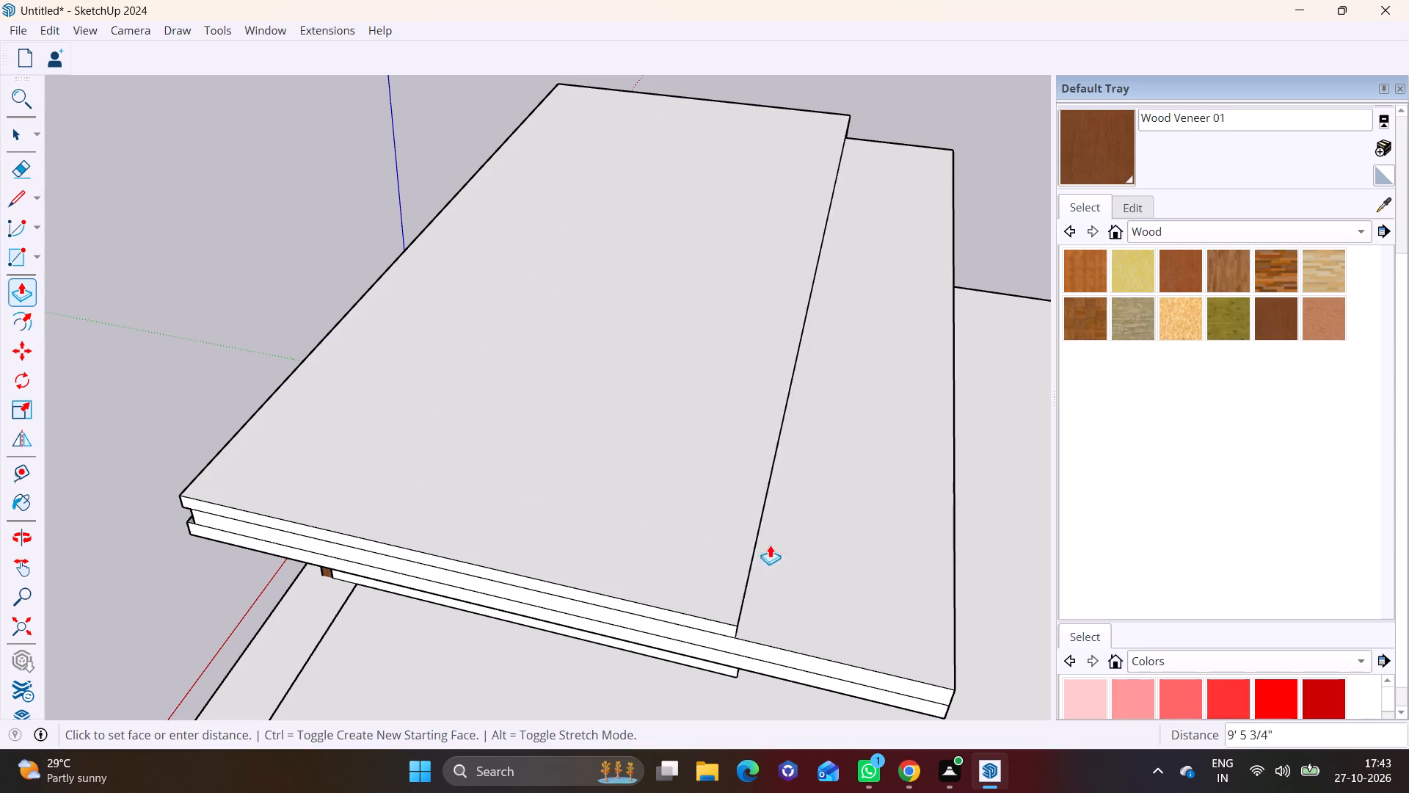
click(1004, 560)
Examine the extended roof canopy and the front elevation from several angles.
scroll(172, 377, down, 4)
middle_drag(185, 391, 804, 149)
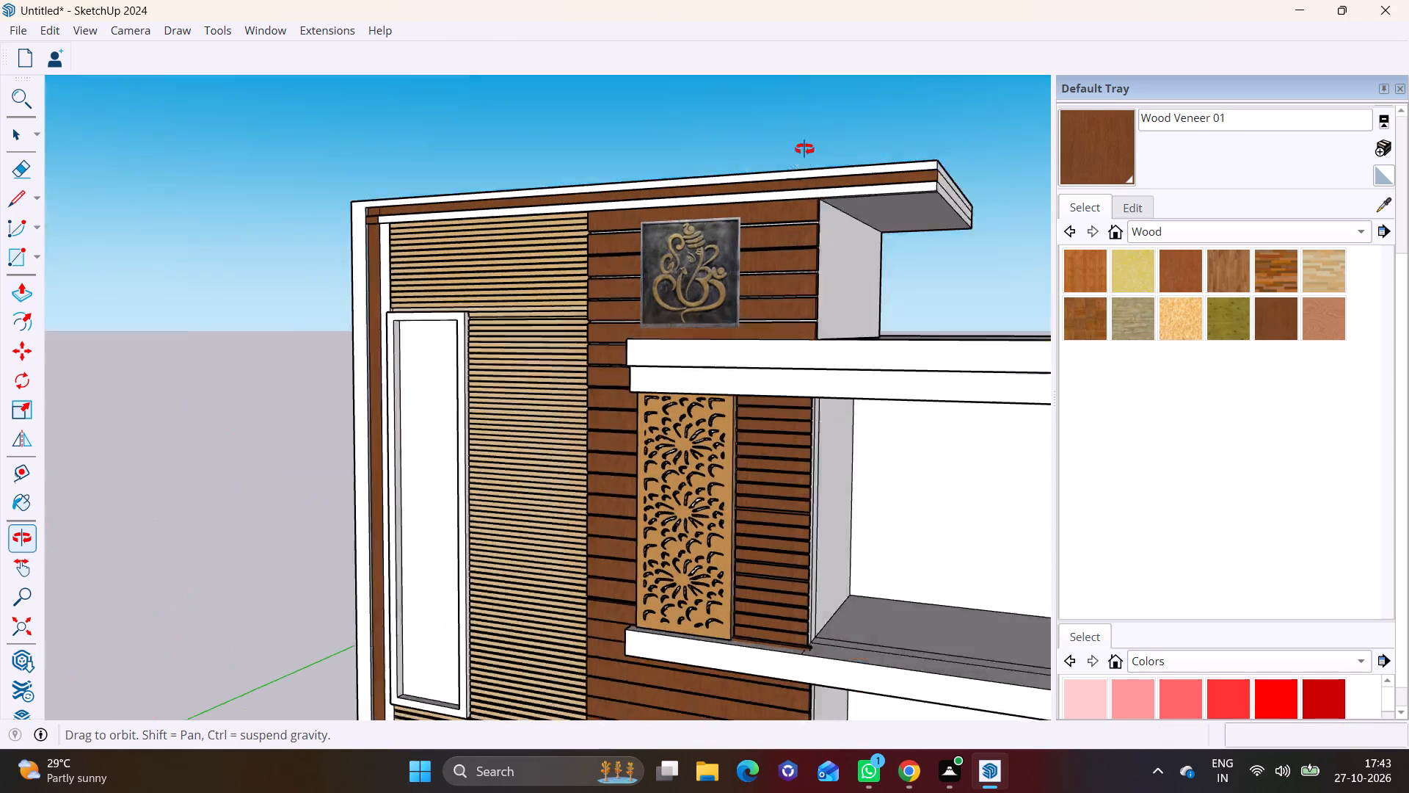
middle_drag(804, 149, 818, 146)
middle_drag(762, 219, 578, 322)
scroll(586, 309, down, 3)
middle_drag(597, 308, 751, 253)
scroll(670, 326, down, 2)
shift+middle_drag(643, 353, 586, 282)
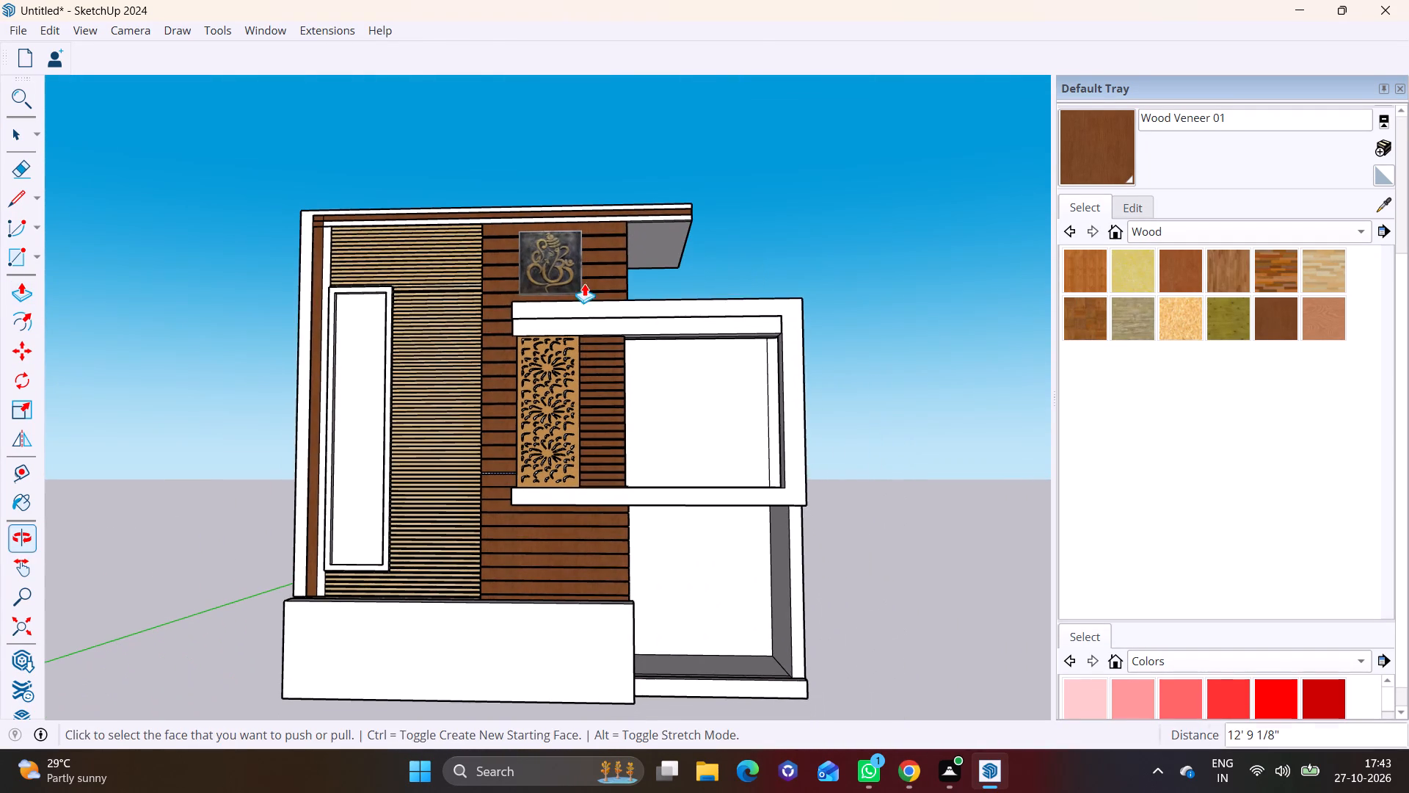
Search the 3D Warehouse for "door", replacing the earlier search text.
click(257, 26)
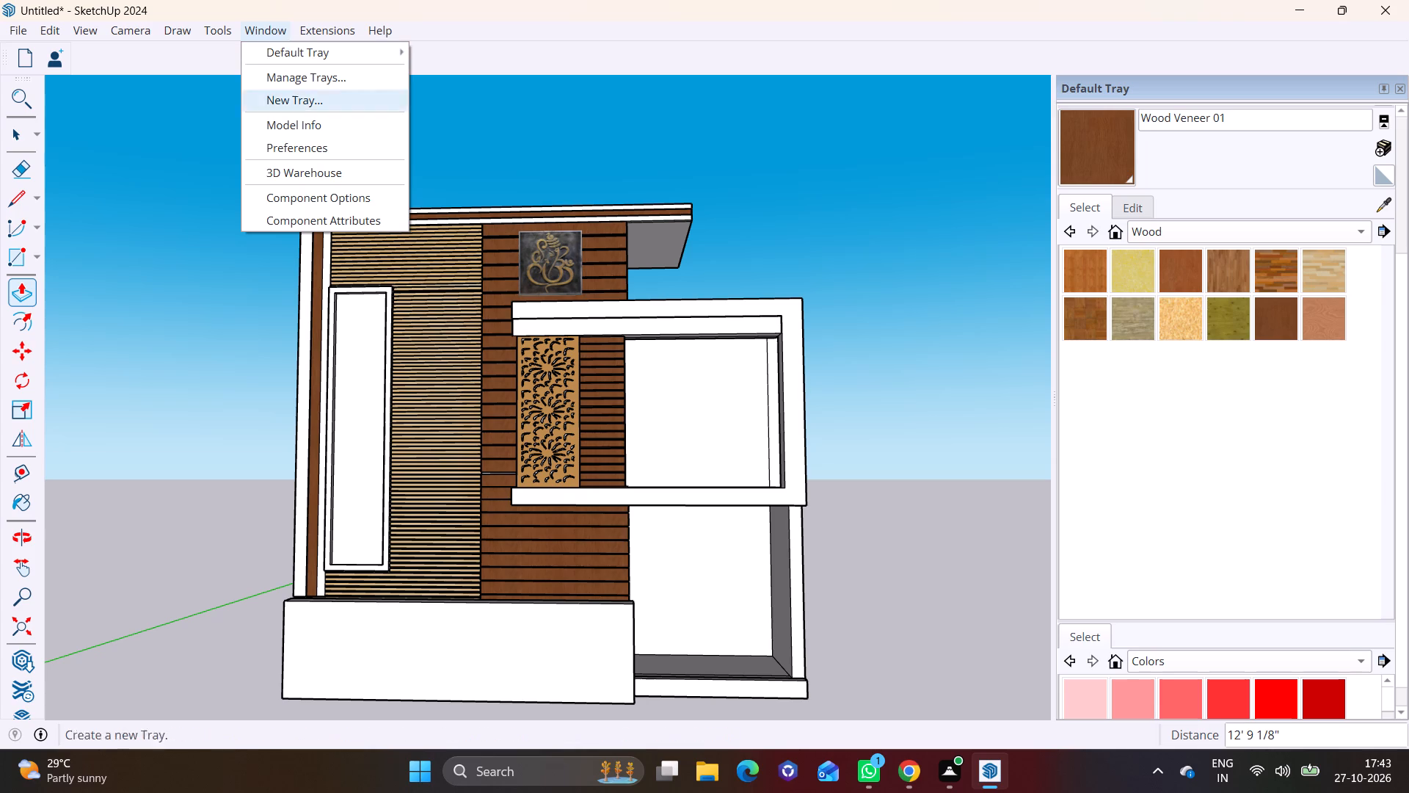
click(291, 165)
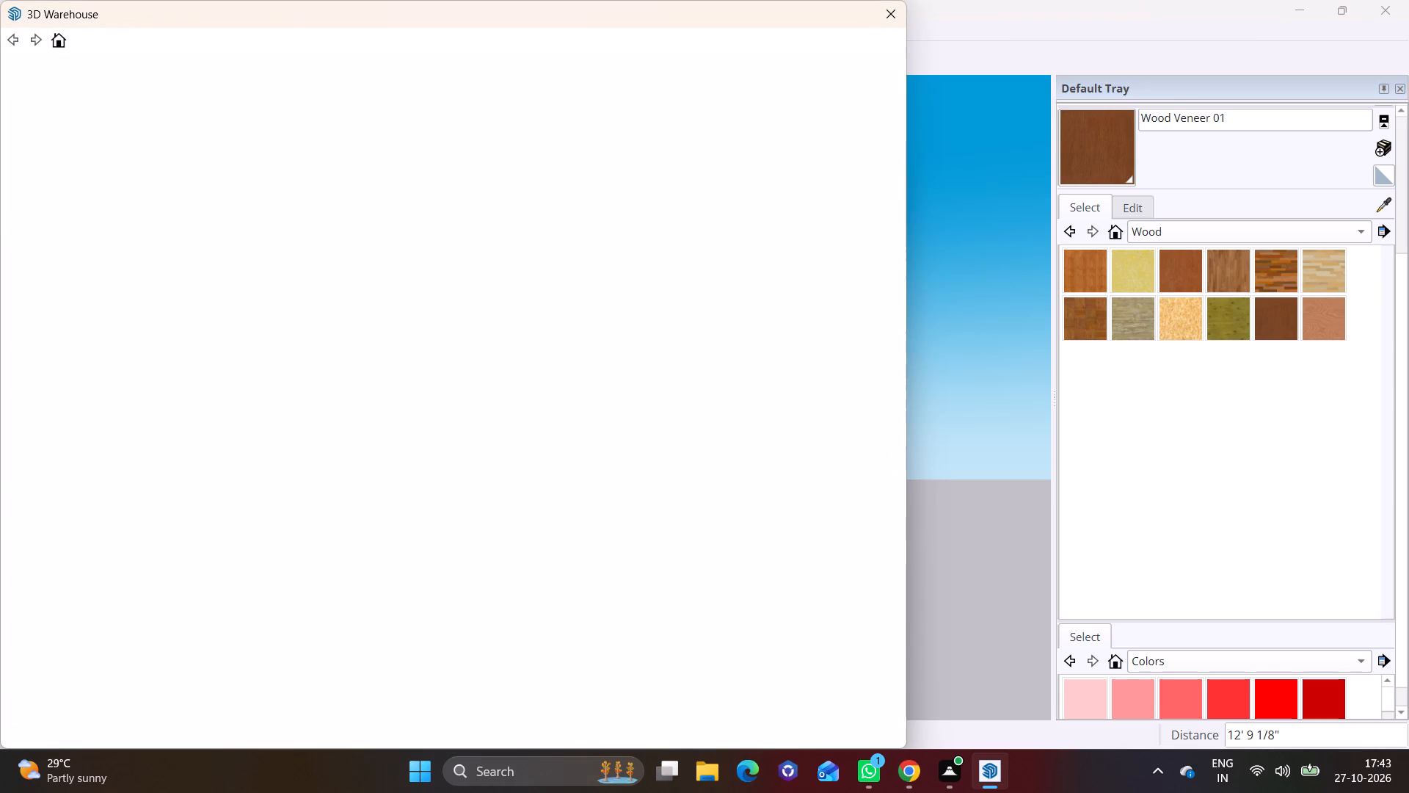
click(321, 83)
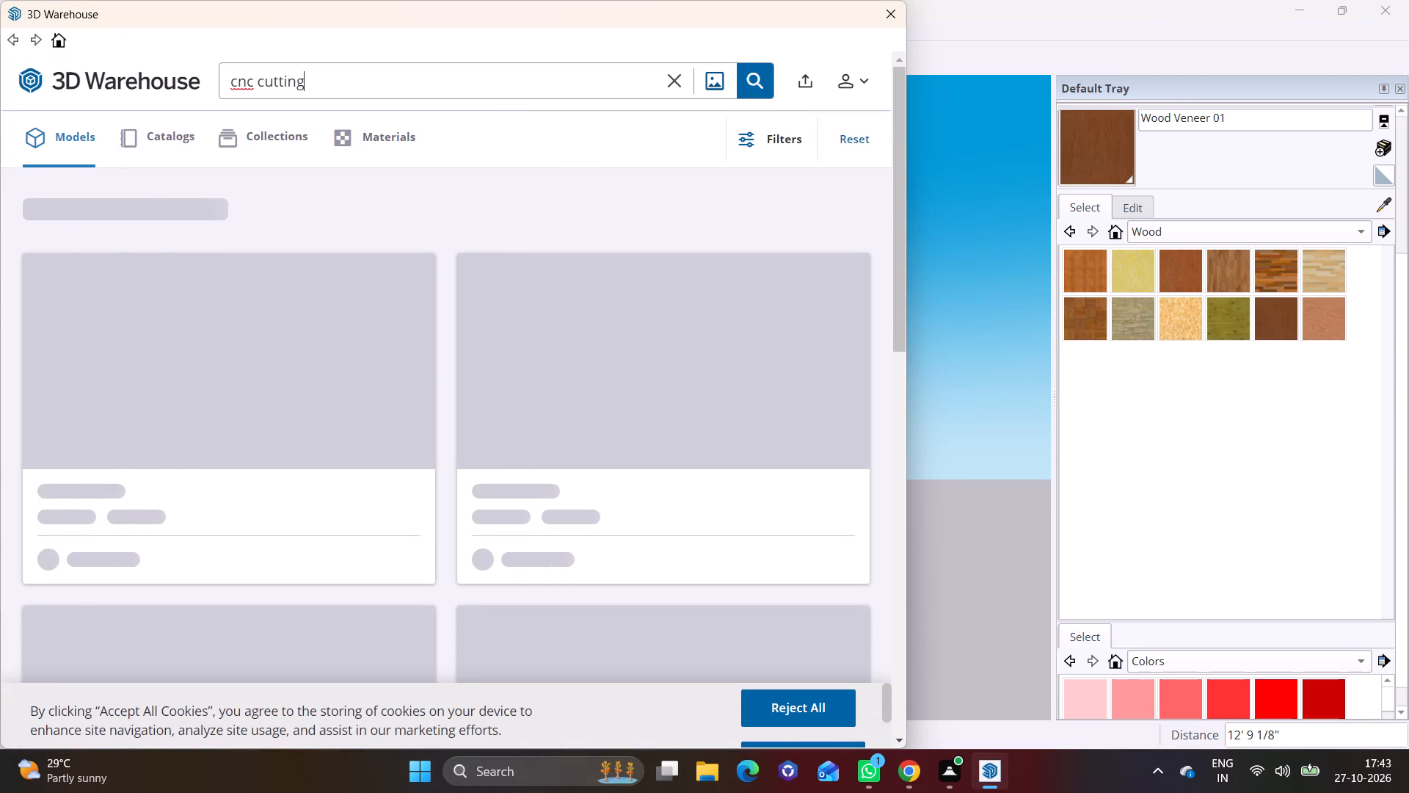
key(BackSpace)
key(BackSpace)
key(BackSpace)
key(BackSpace)
key(BackSpace)
key(BackSpace)
key(BackSpace)
key(BackSpace)
key(BackSpace)
key(BackSpace)
key(BackSpace)
key(BackSpace)
key(BackSpace)
key(BackSpace)
key(BackSpace)
key(BackSpace)
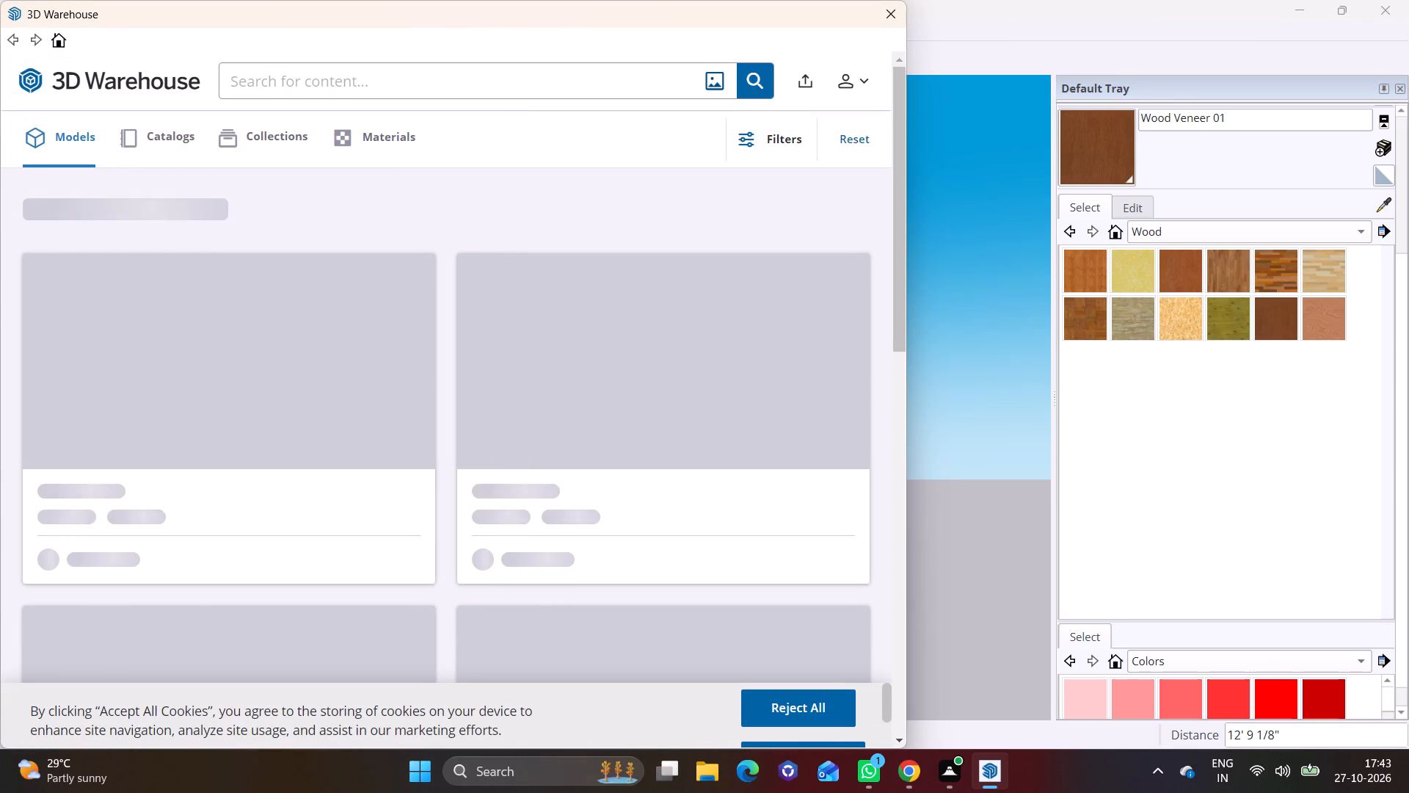
text(door)
key(Return)
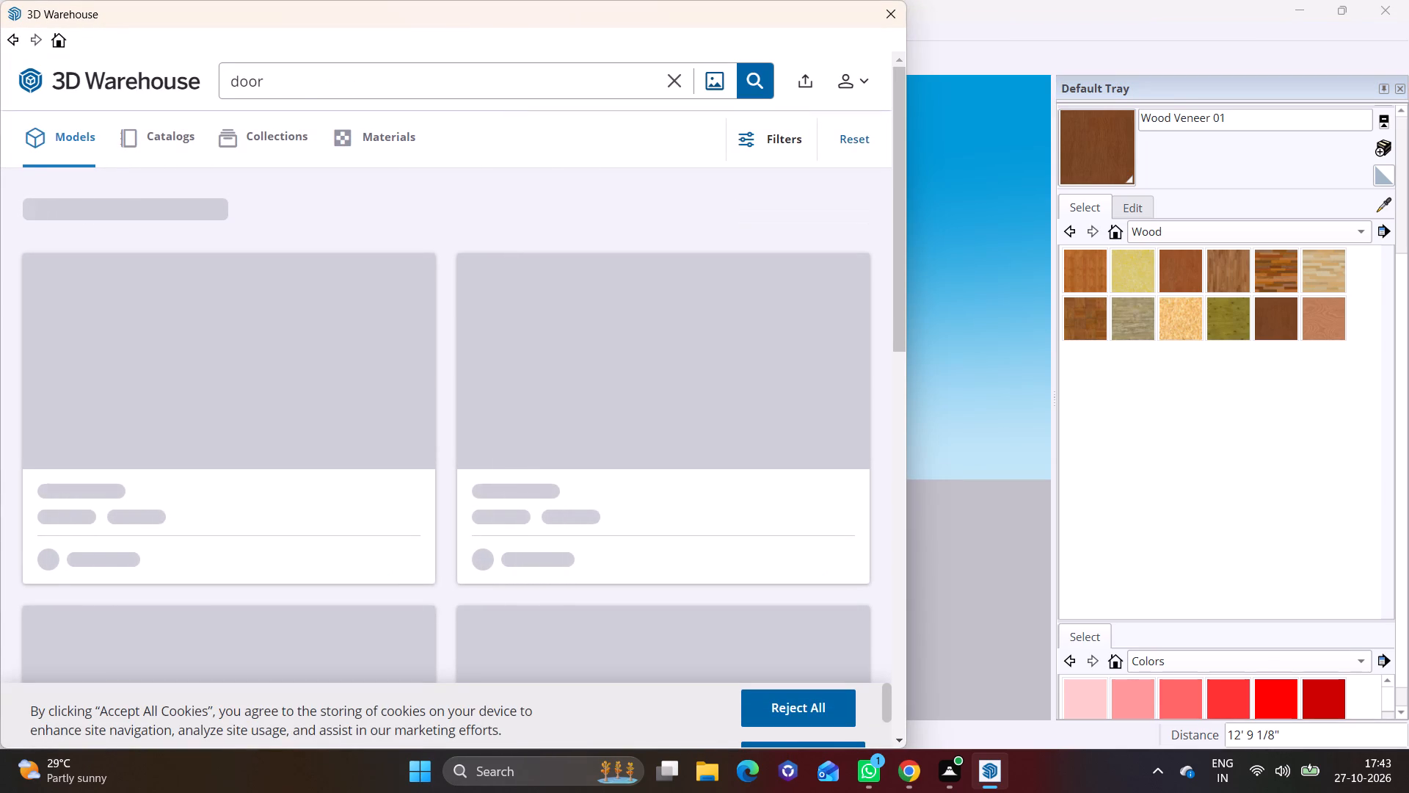
Find the 1.2 MB wooden model titled DOOR in the results and load it directly into the SketchUp model.
scroll(567, 339, down, 2)
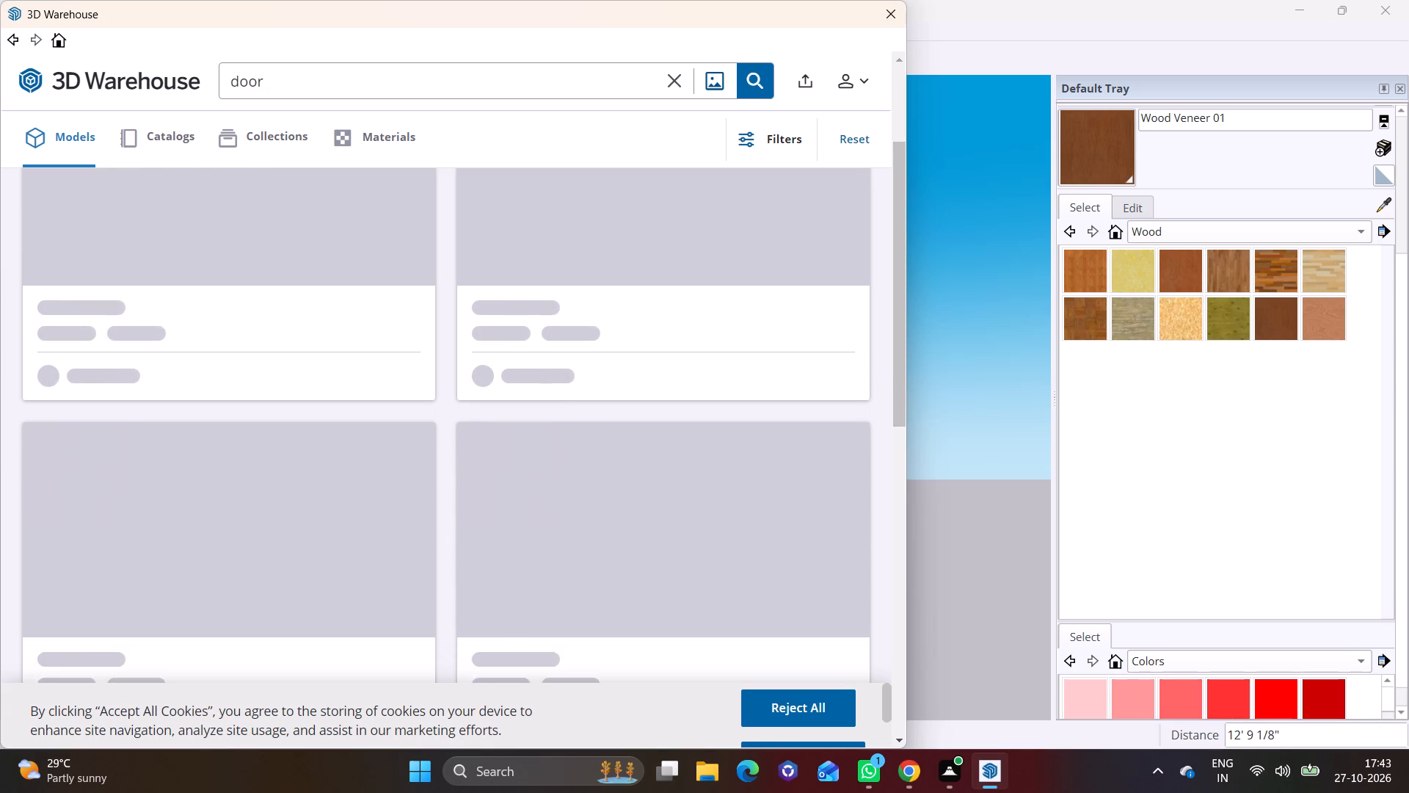
click(908, 737)
click(905, 738)
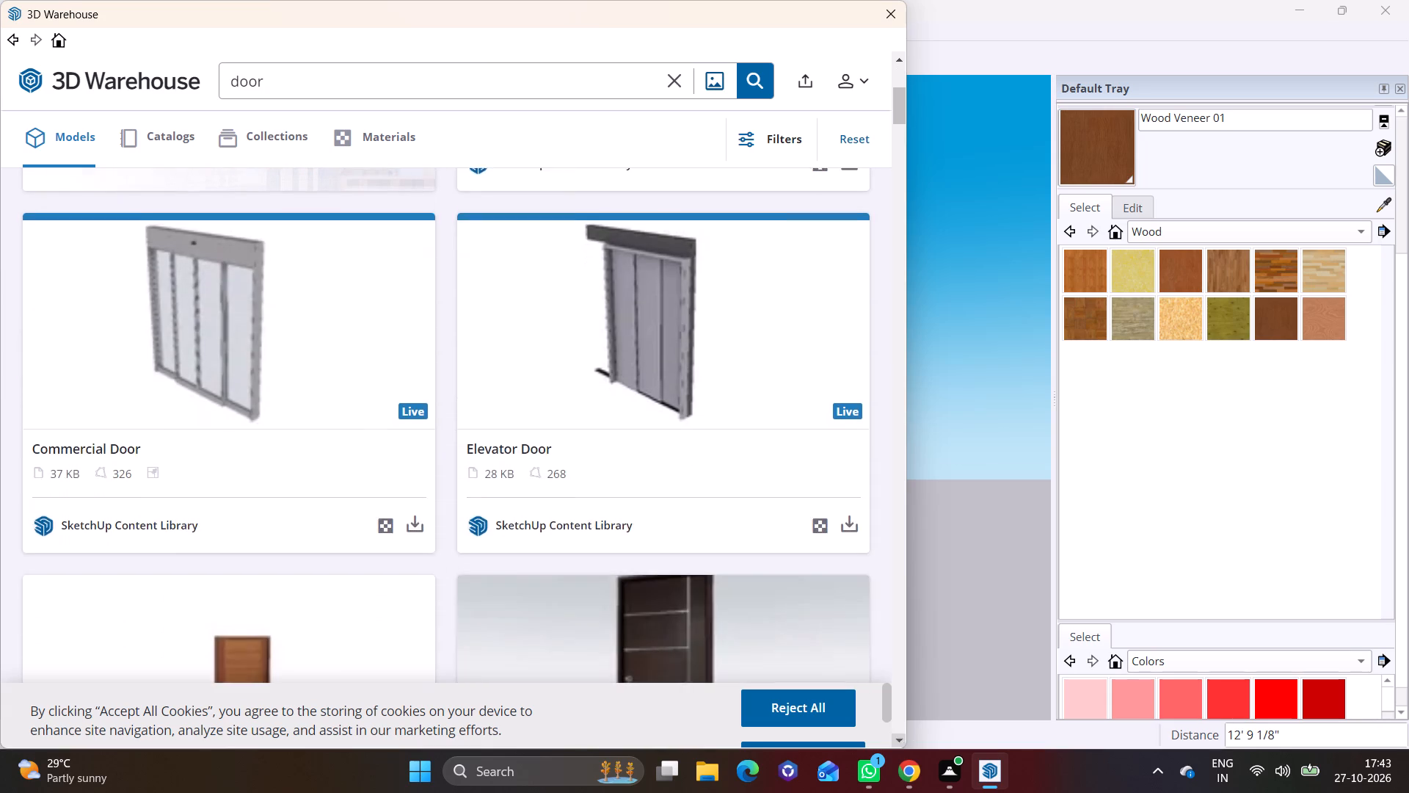
click(905, 738)
click(905, 738)
click(905, 738)
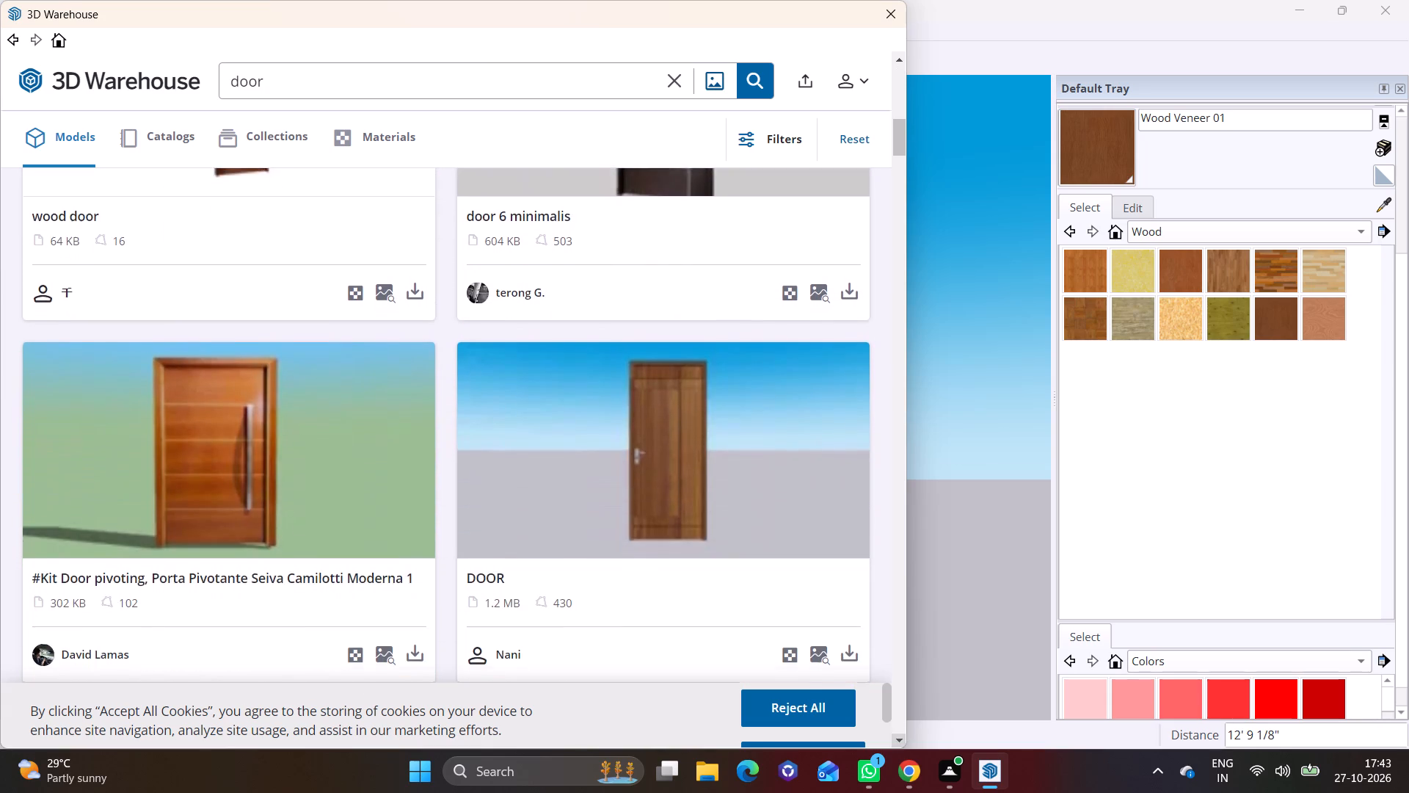
double_click(905, 738)
click(853, 583)
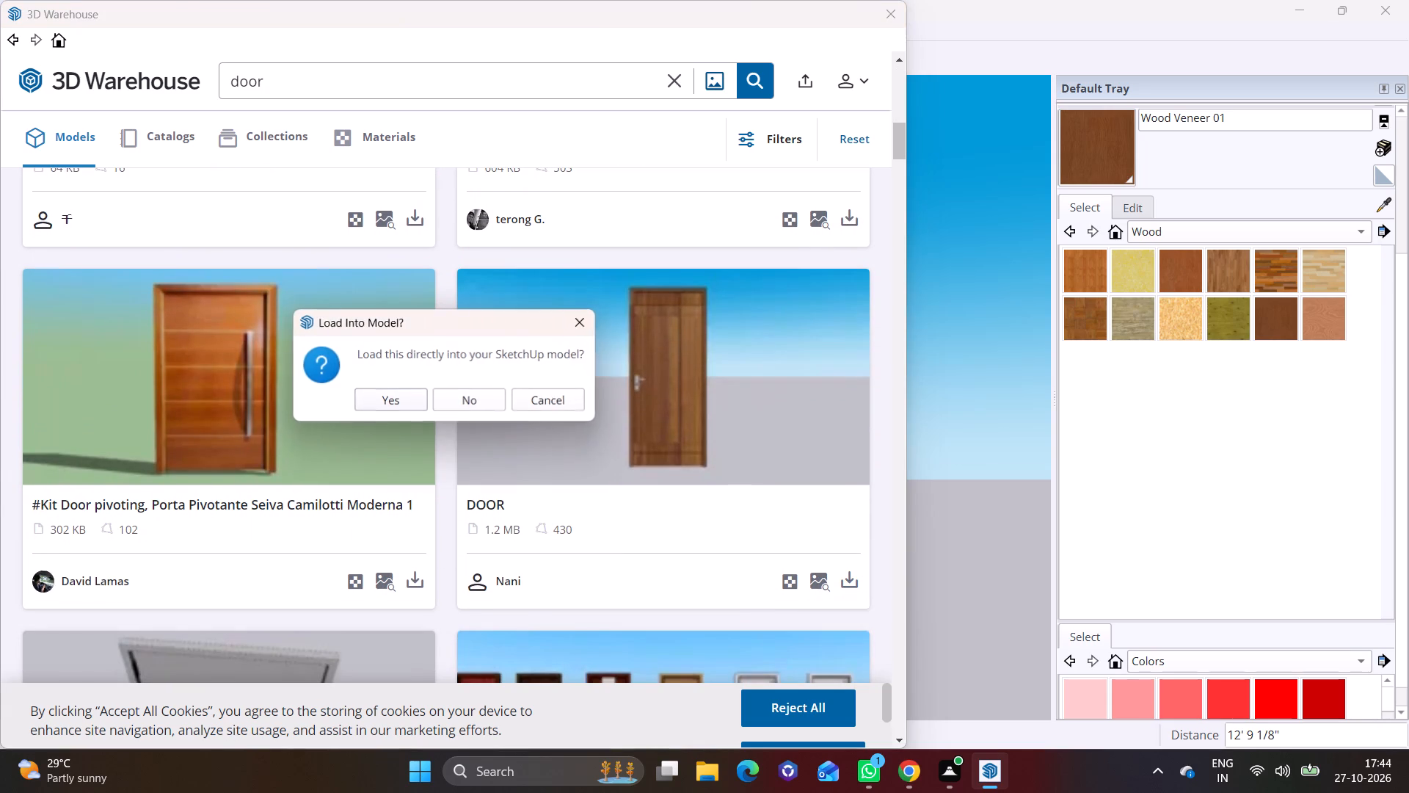
click(376, 398)
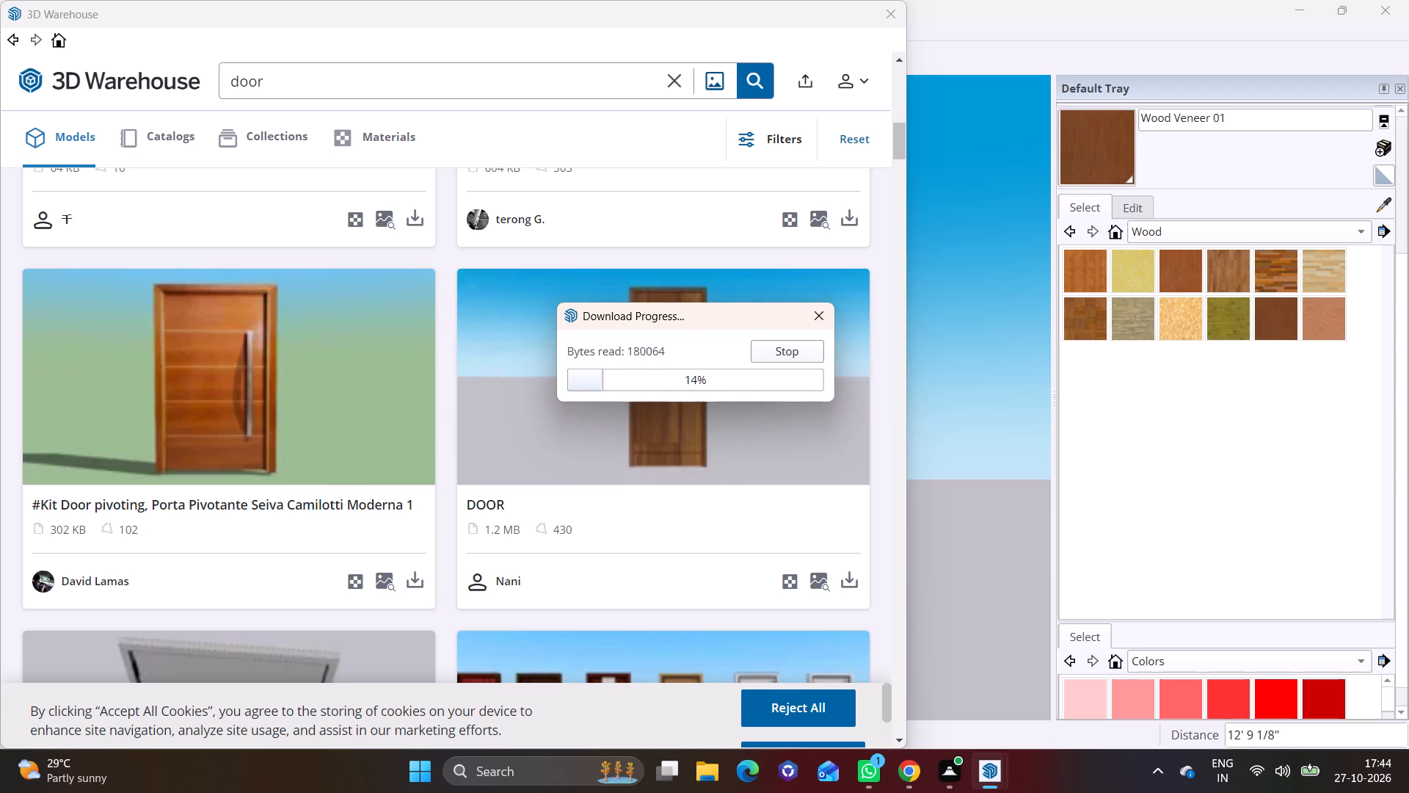
Place the wooden door component on the upper floor, in the open balcony space behind the projecting frame.
middle_drag(812, 383, 563, 447)
middle_drag(672, 435, 653, 447)
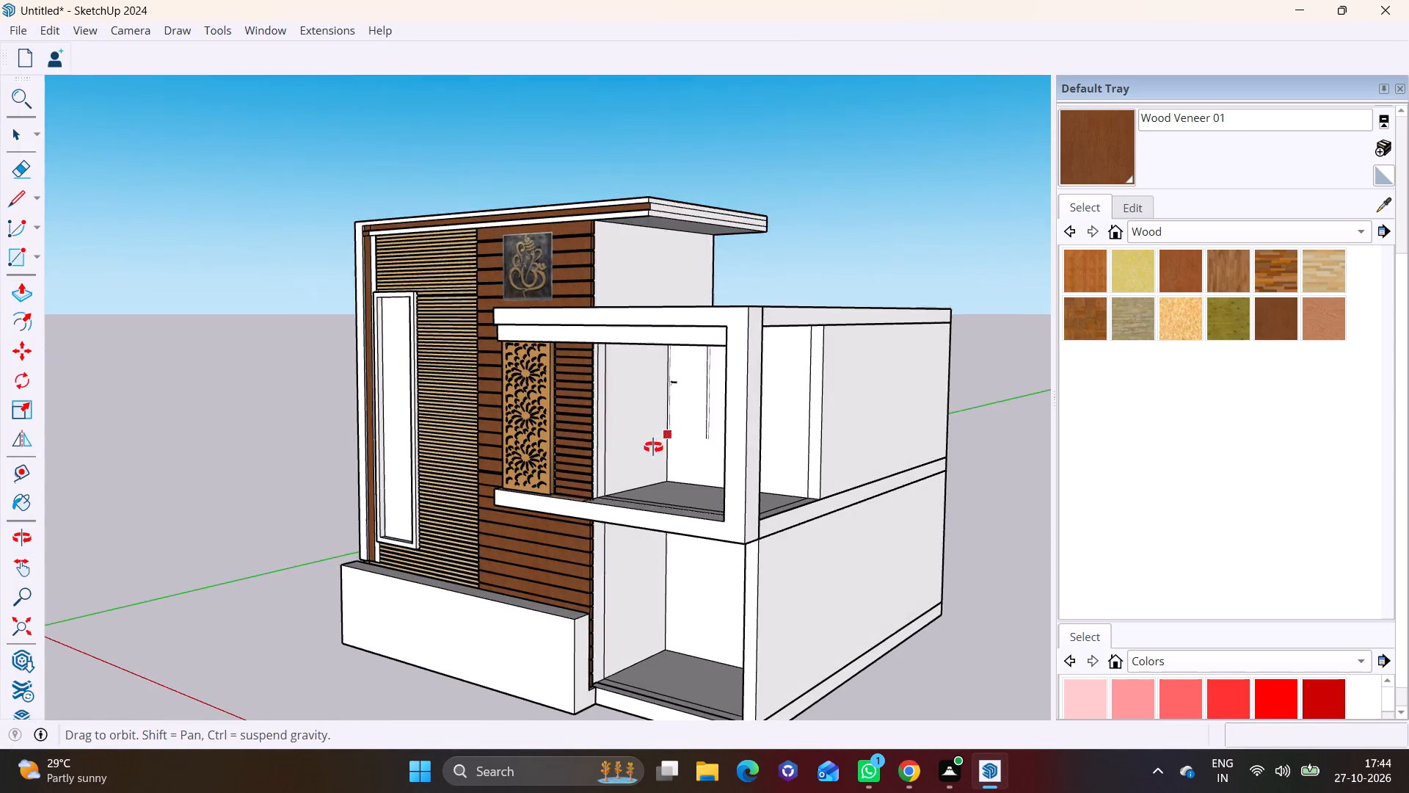
middle_drag(653, 447, 571, 484)
click(700, 494)
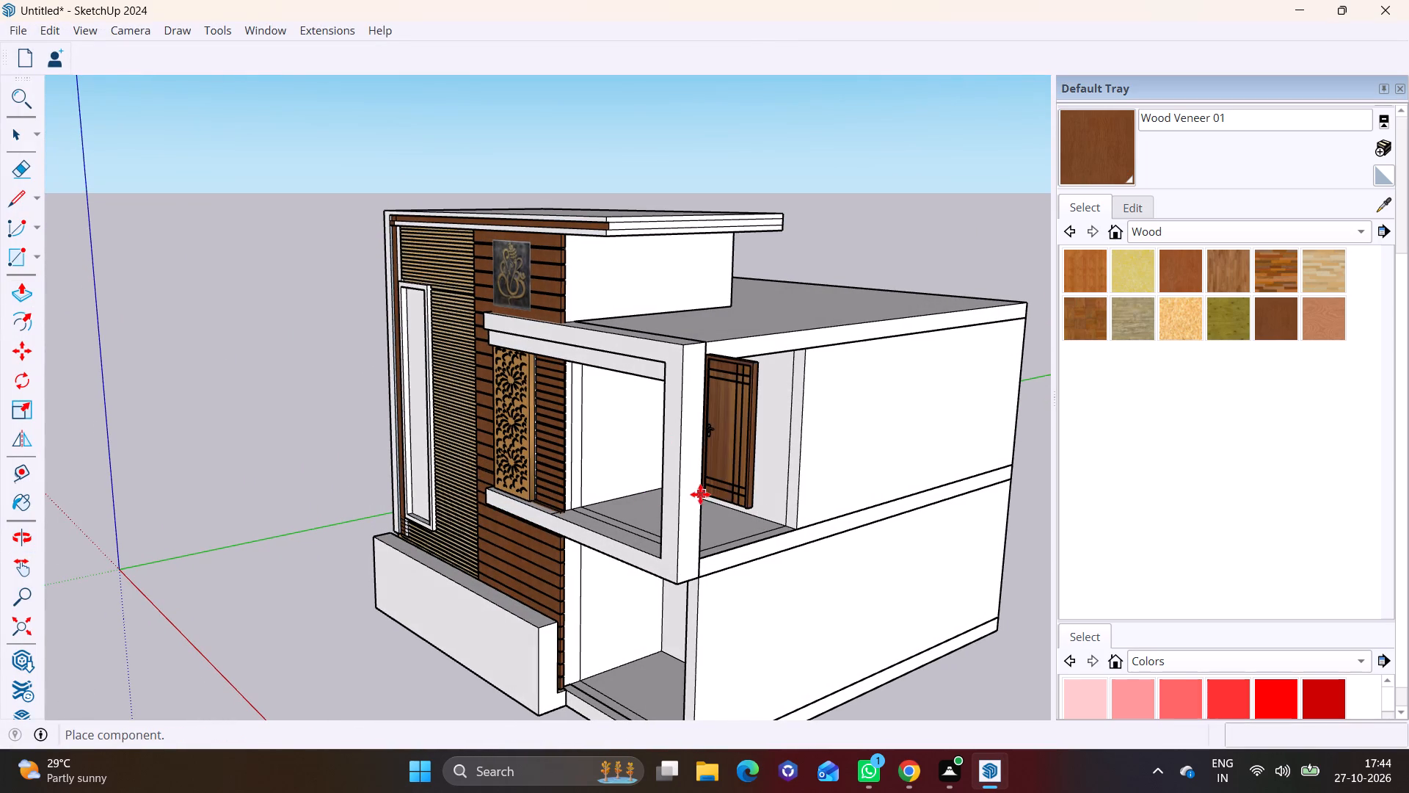
middle_drag(732, 507, 658, 465)
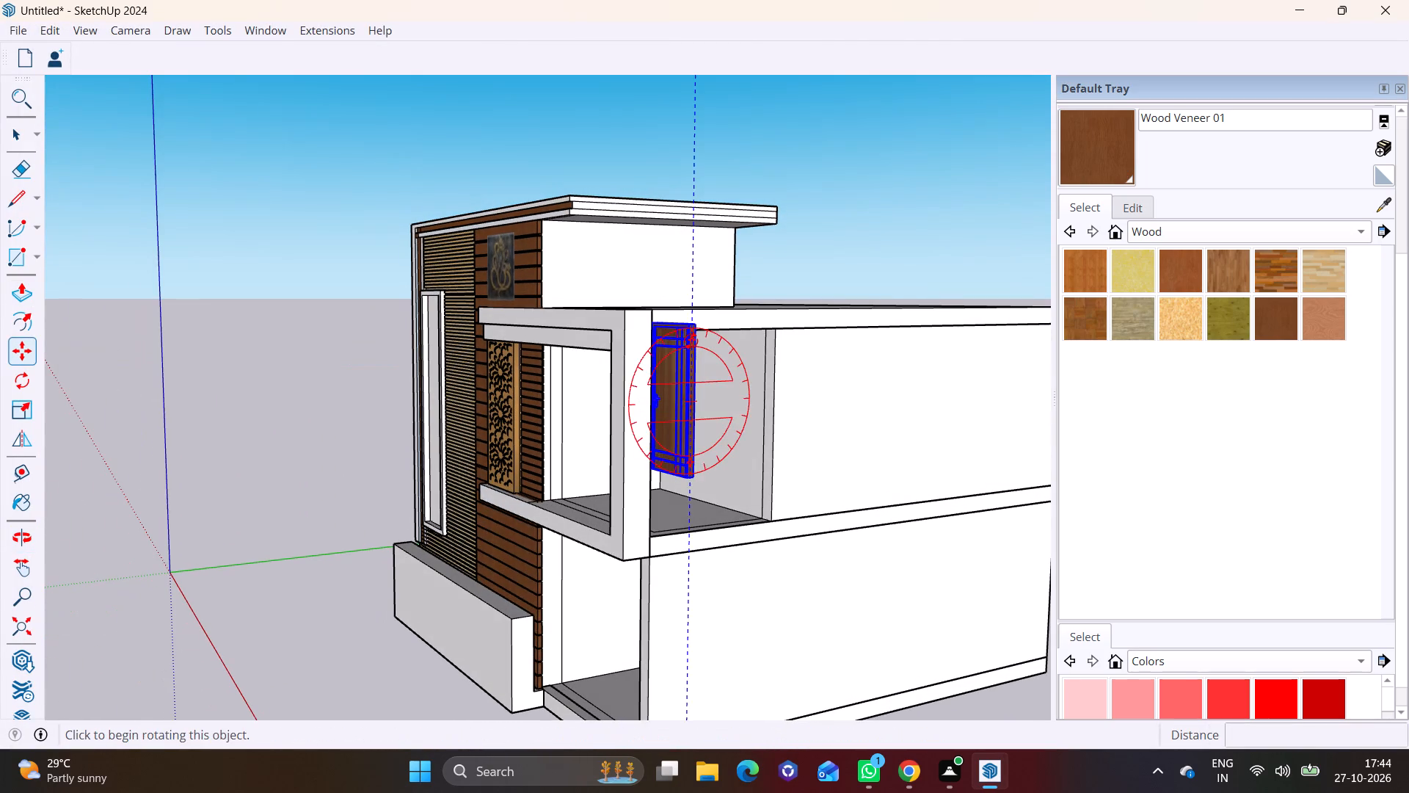
Move the wooden door about 10' so it stands against the back wall of the upper-floor balcony.
key(m)
click(700, 322)
click(735, 377)
key(space)
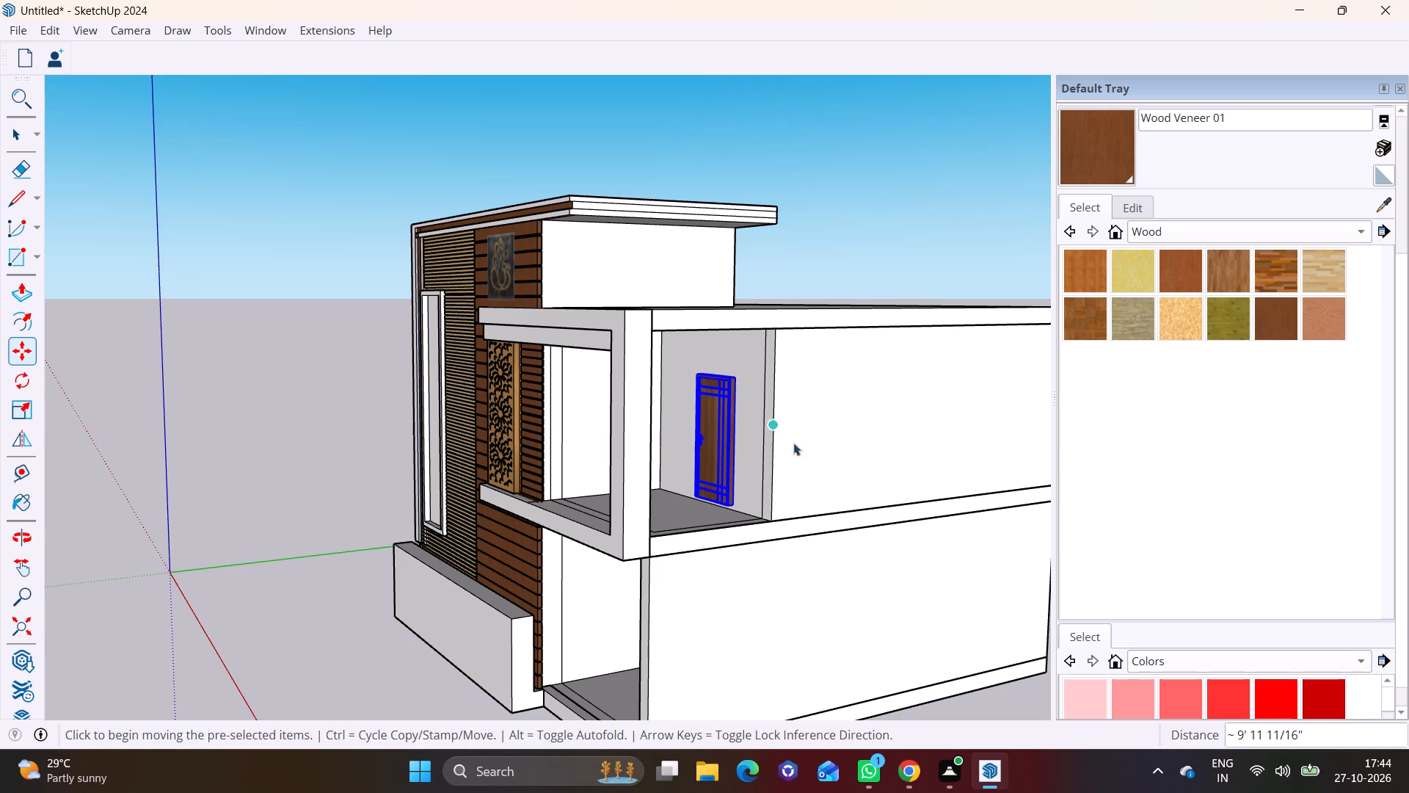
click(810, 443)
Copy the wooden door straight down onto the back wall of the ground-floor porch.
scroll(735, 455, up, 5)
middle_drag(734, 466, 978, 405)
scroll(784, 441, down, 2)
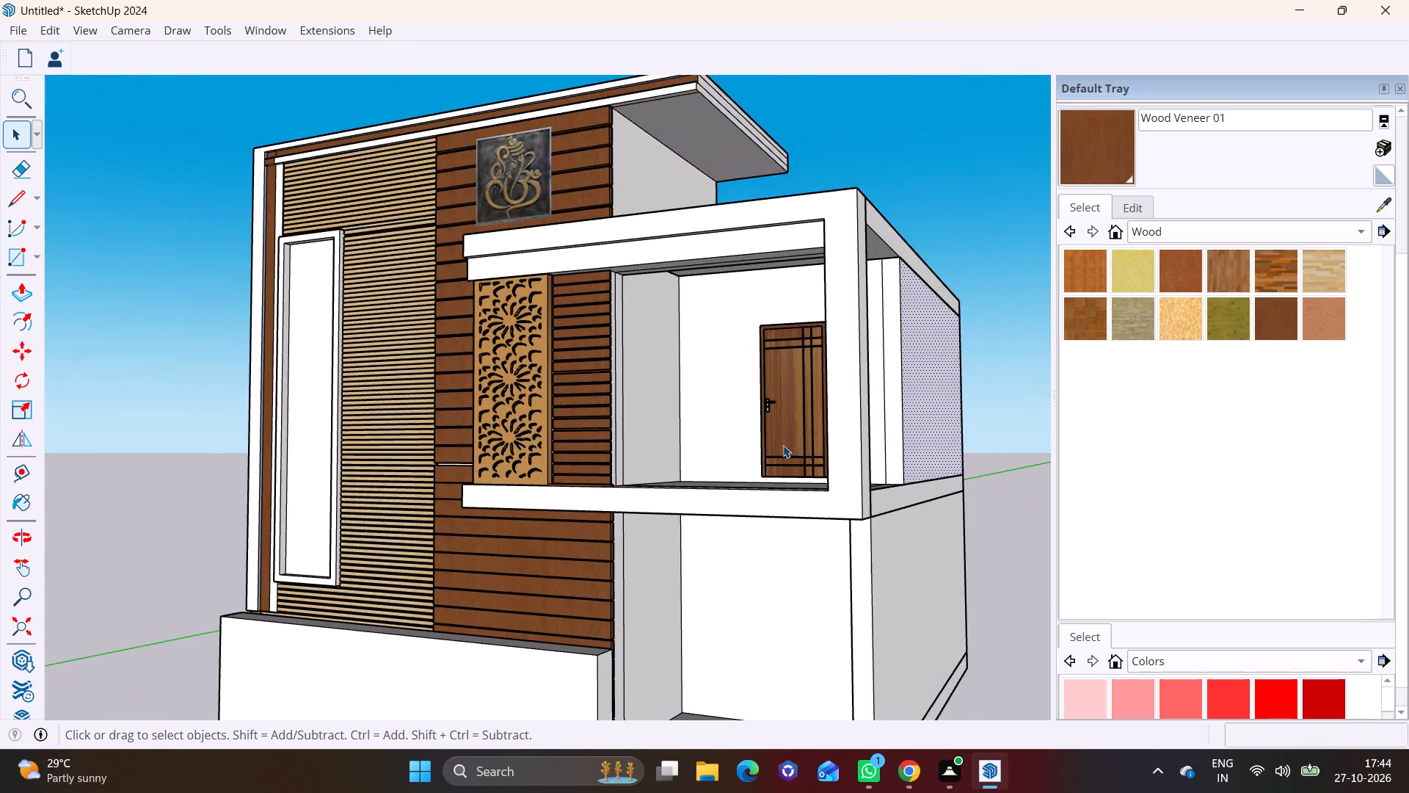
middle_drag(779, 446, 659, 375)
middle_drag(738, 394, 925, 405)
click(736, 357)
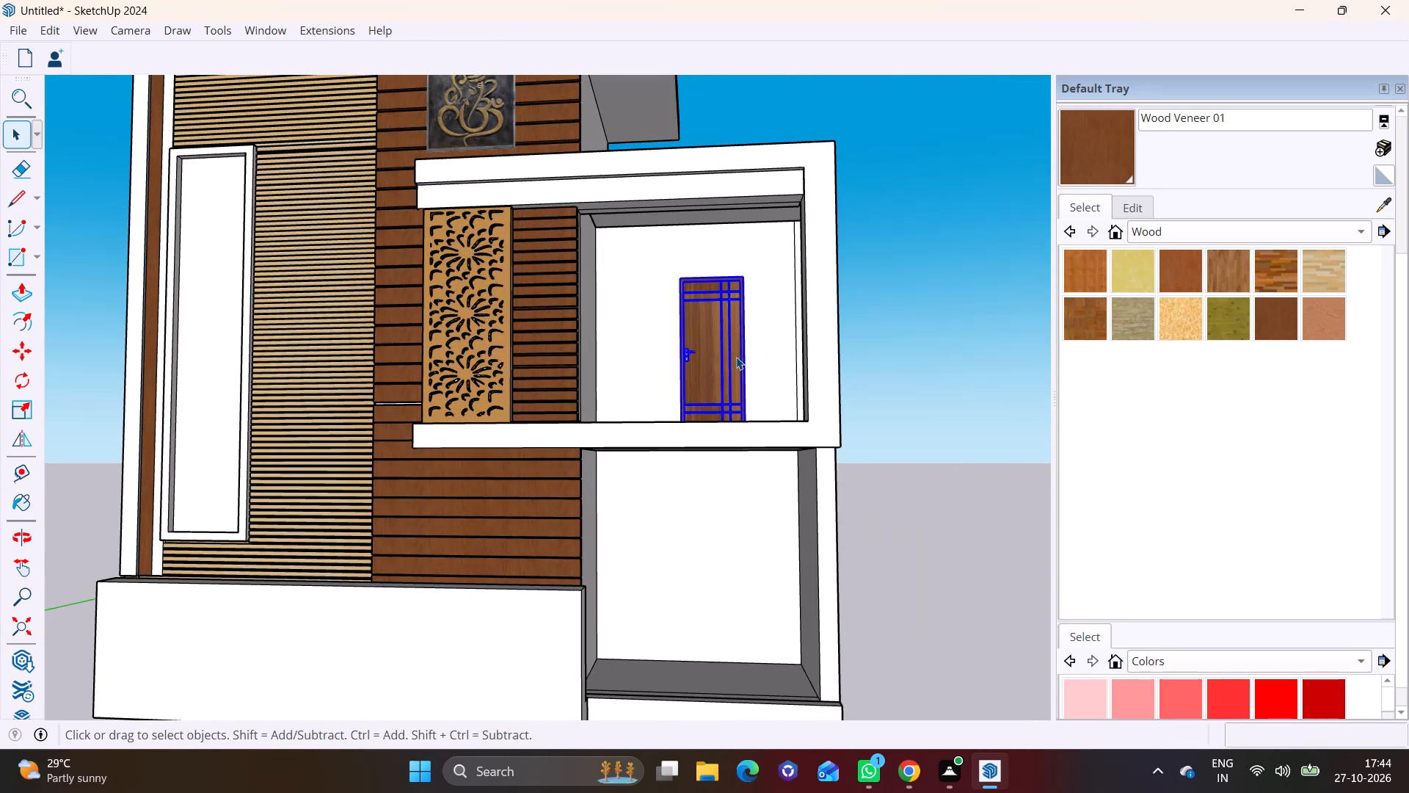
key(m)
click(732, 275)
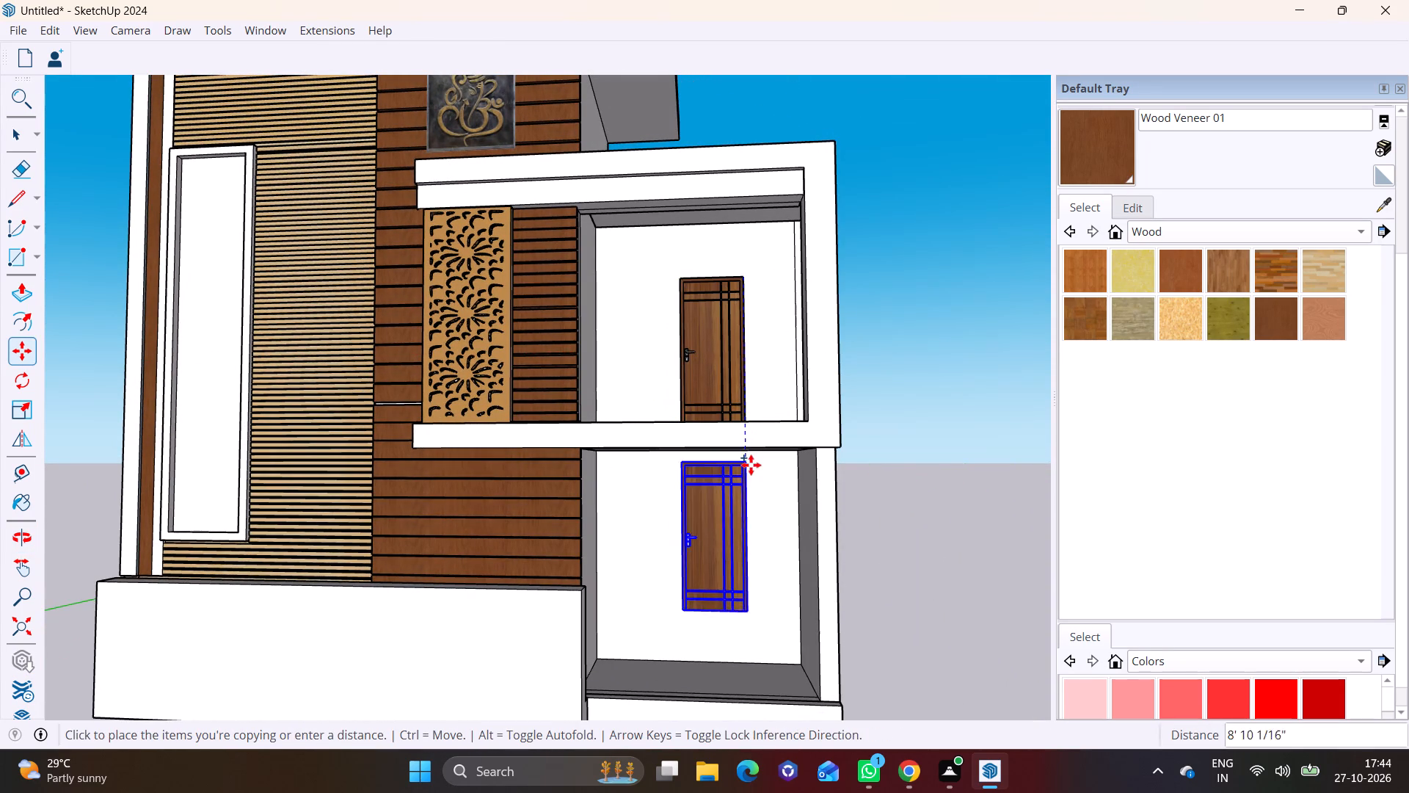
click(751, 506)
key(space)
click(874, 506)
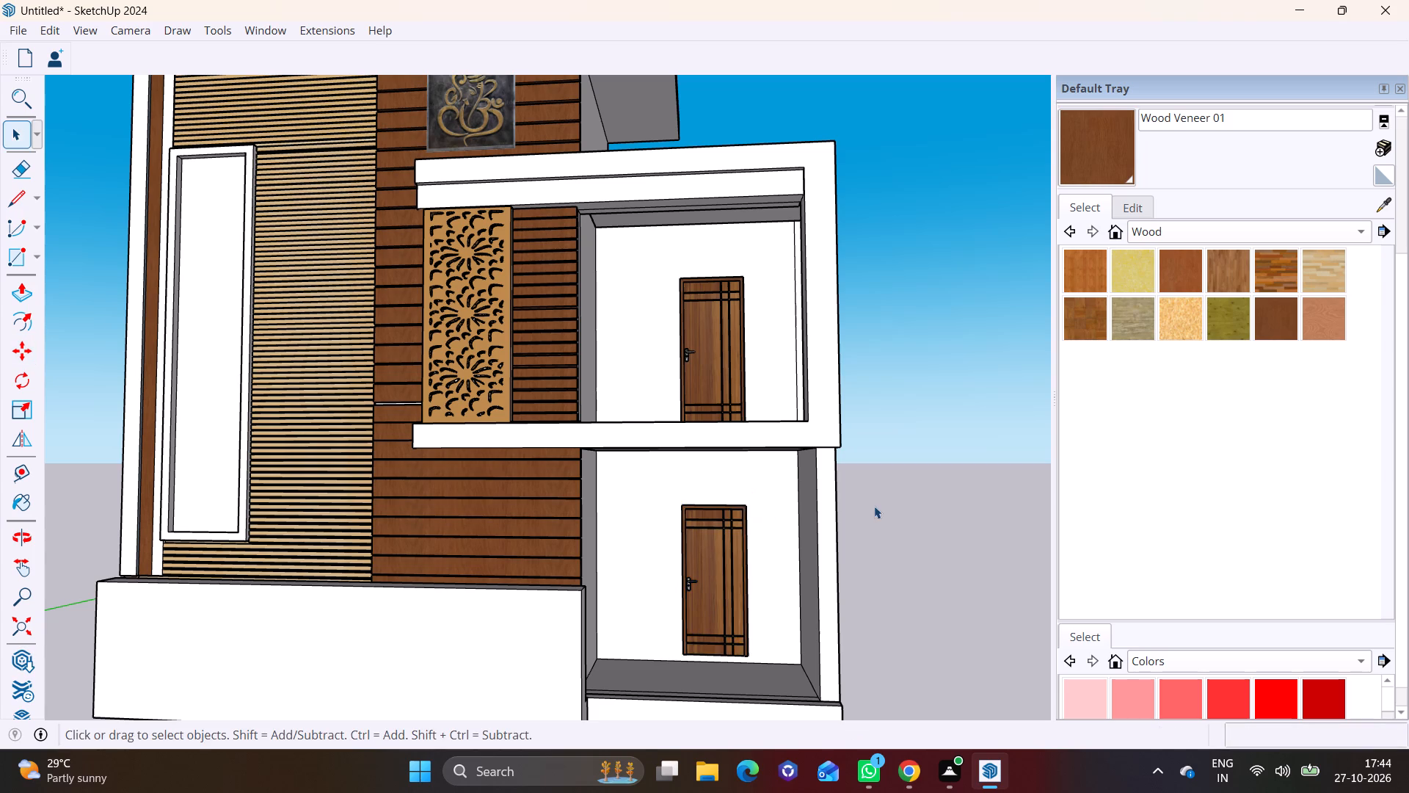
Search the 3D Warehouse for "gate", replacing the earlier search text.
middle_drag(768, 503, 724, 622)
scroll(667, 552, down, 5)
shift+middle_drag(667, 552, 625, 539)
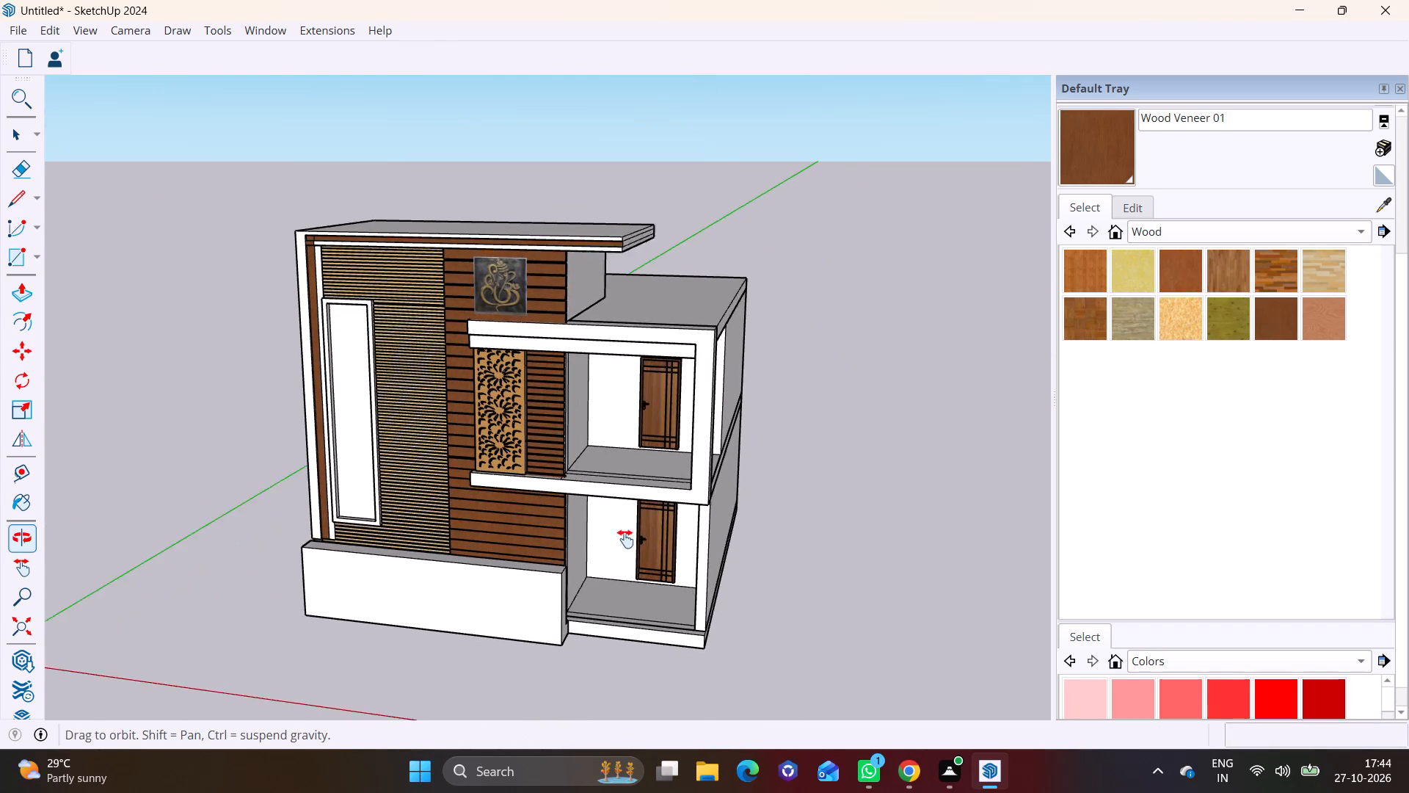
shift+middle_drag(625, 539, 621, 479)
click(263, 26)
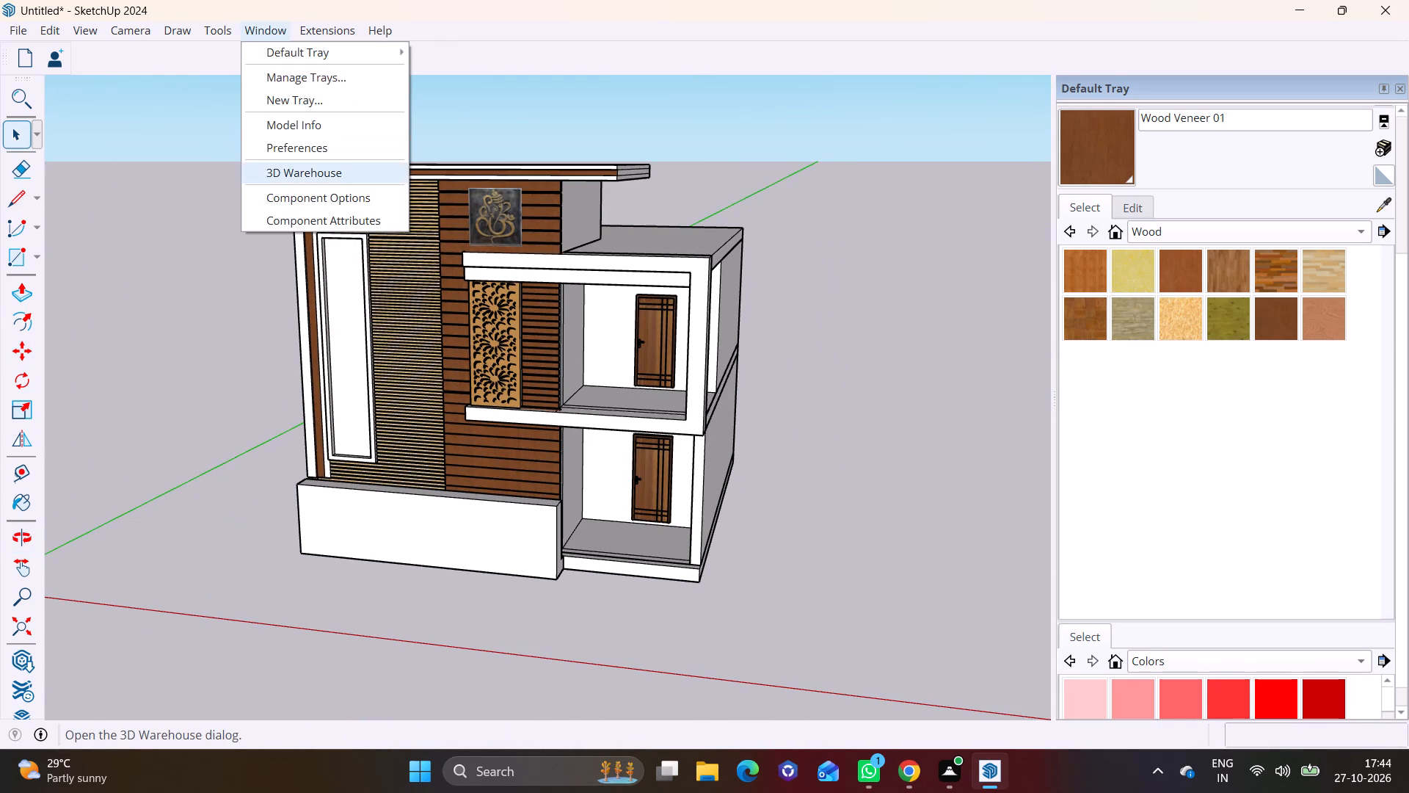
click(296, 179)
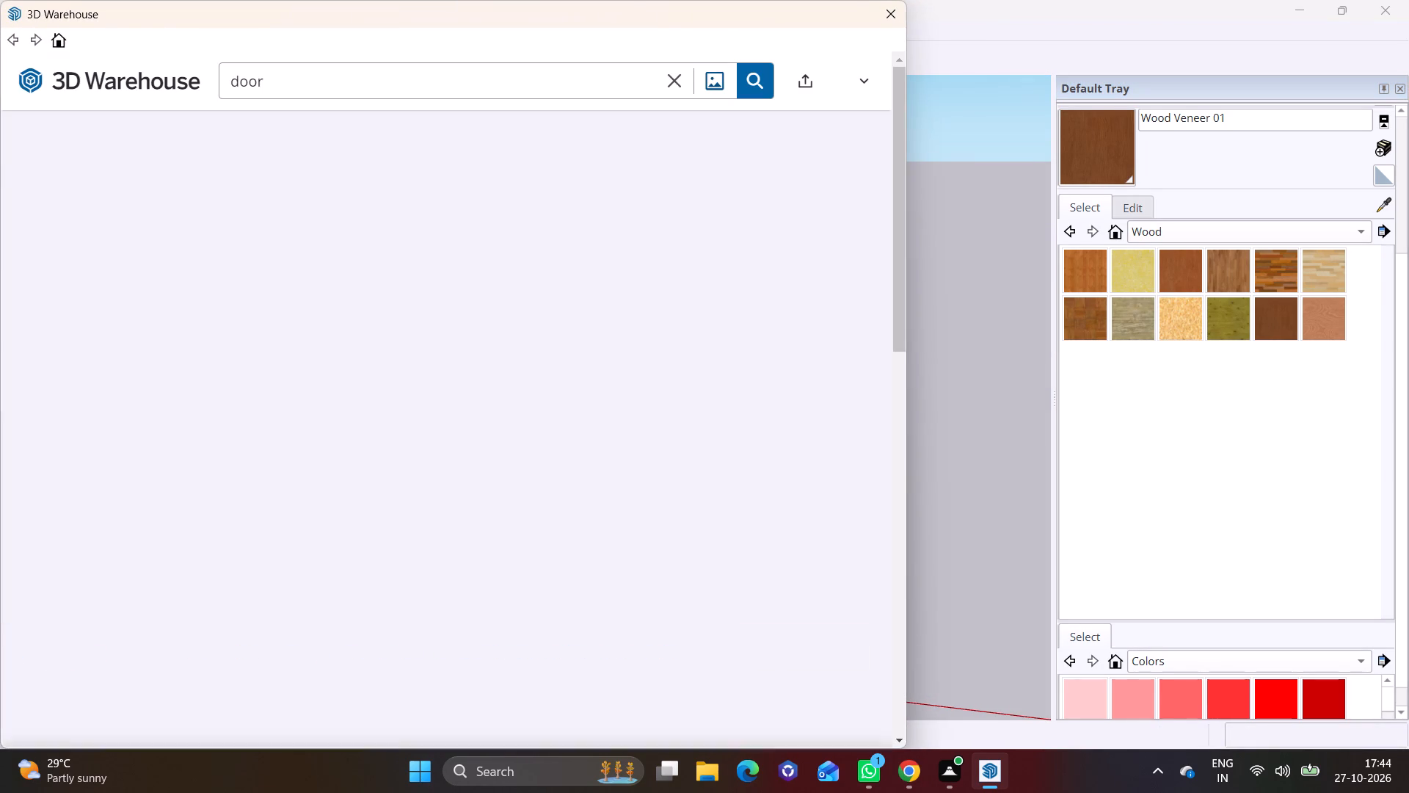
click(337, 67)
click(671, 83)
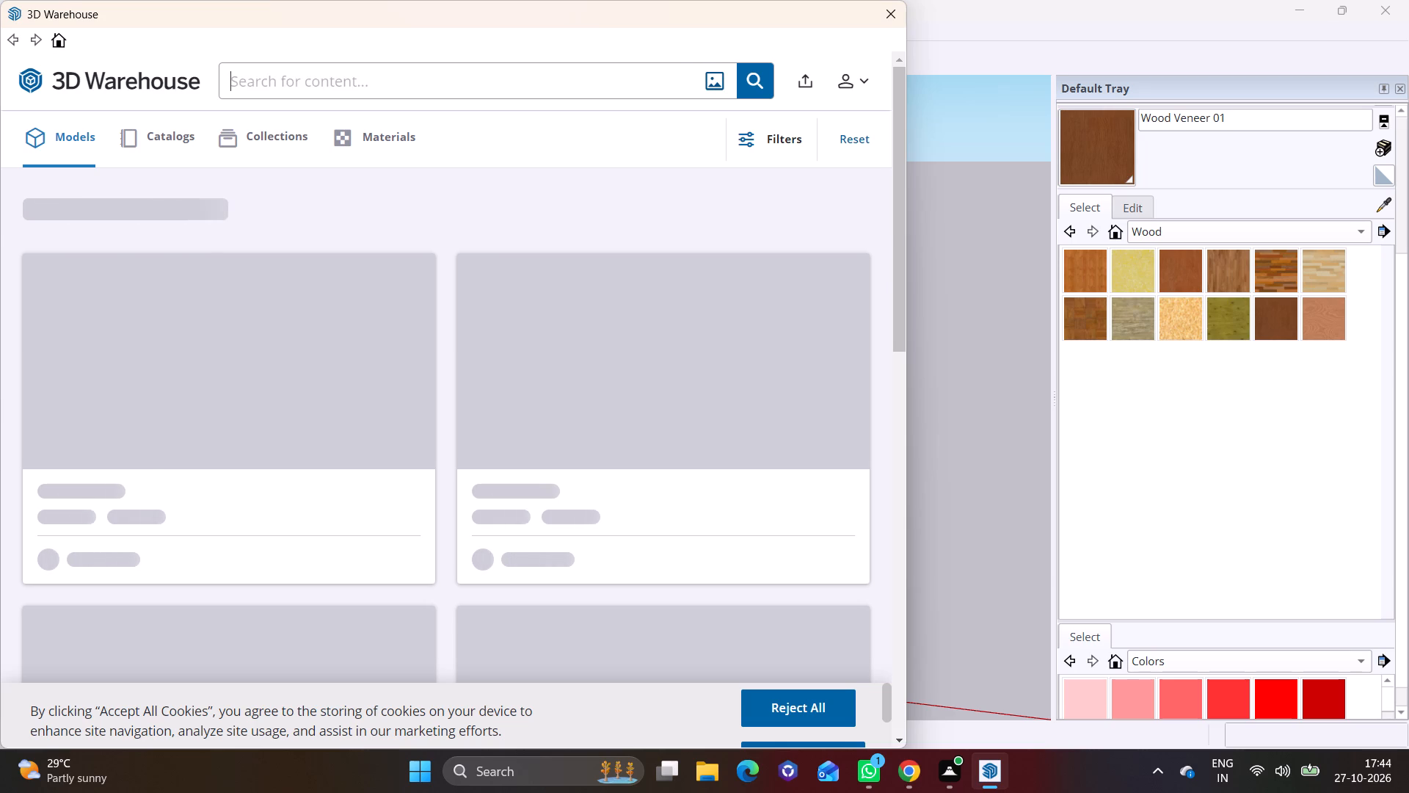
key(g)
text(at)
key(e)
key(Return)
Find the 292 KB model titled GATE with brown vertical slats in the results and load it directly into the model.
scroll(415, 290, down, 5)
scroll(517, 278, down, 4)
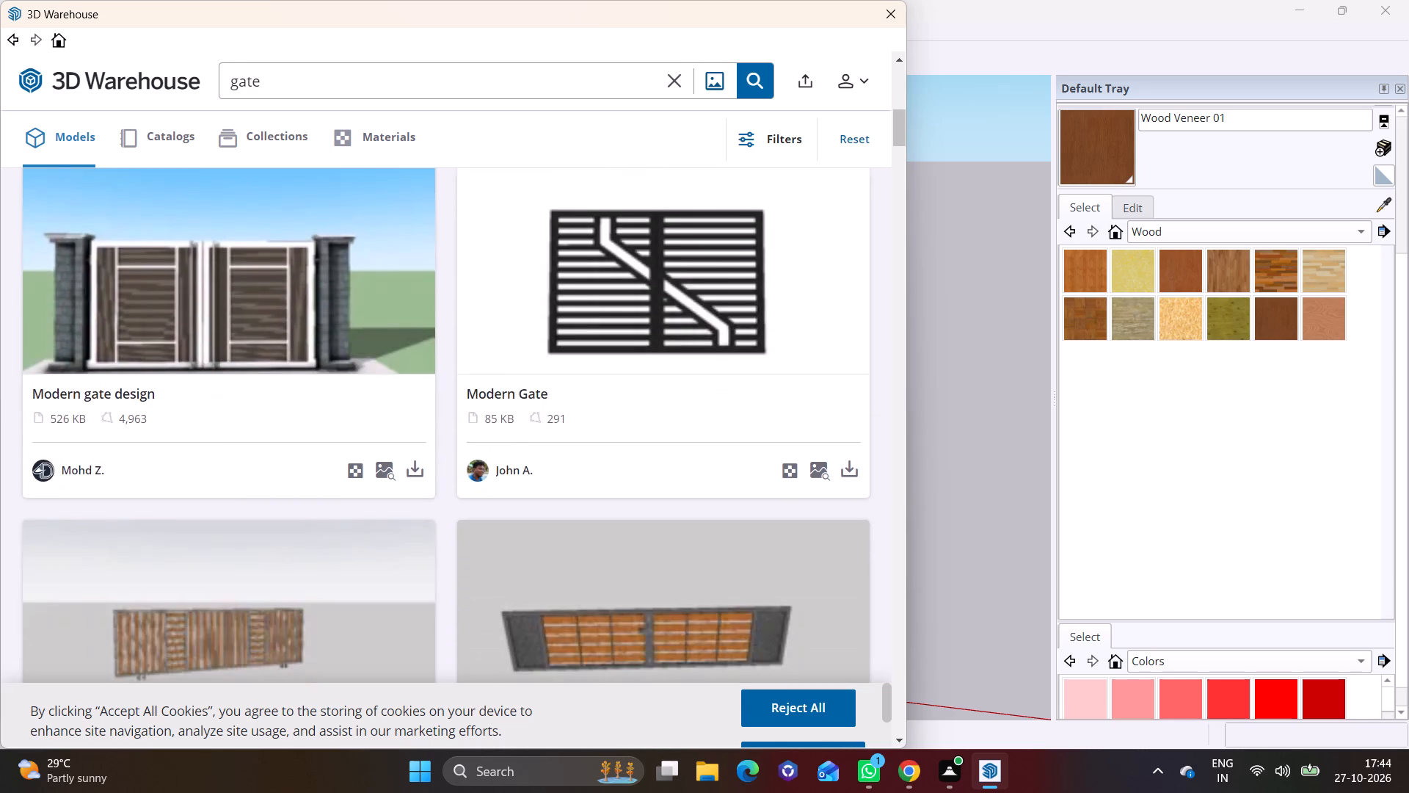
scroll(525, 305, down, 9)
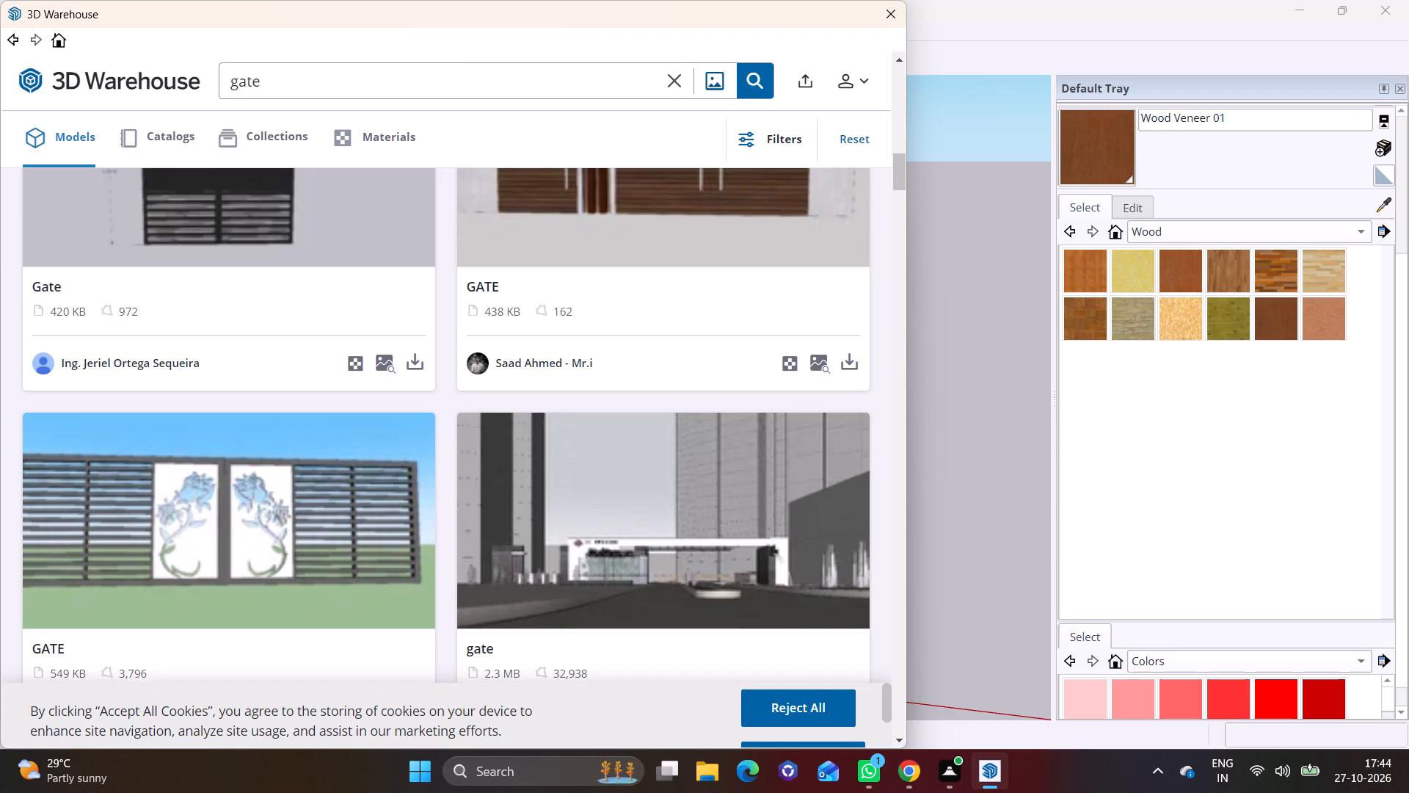
scroll(526, 306, down, 10)
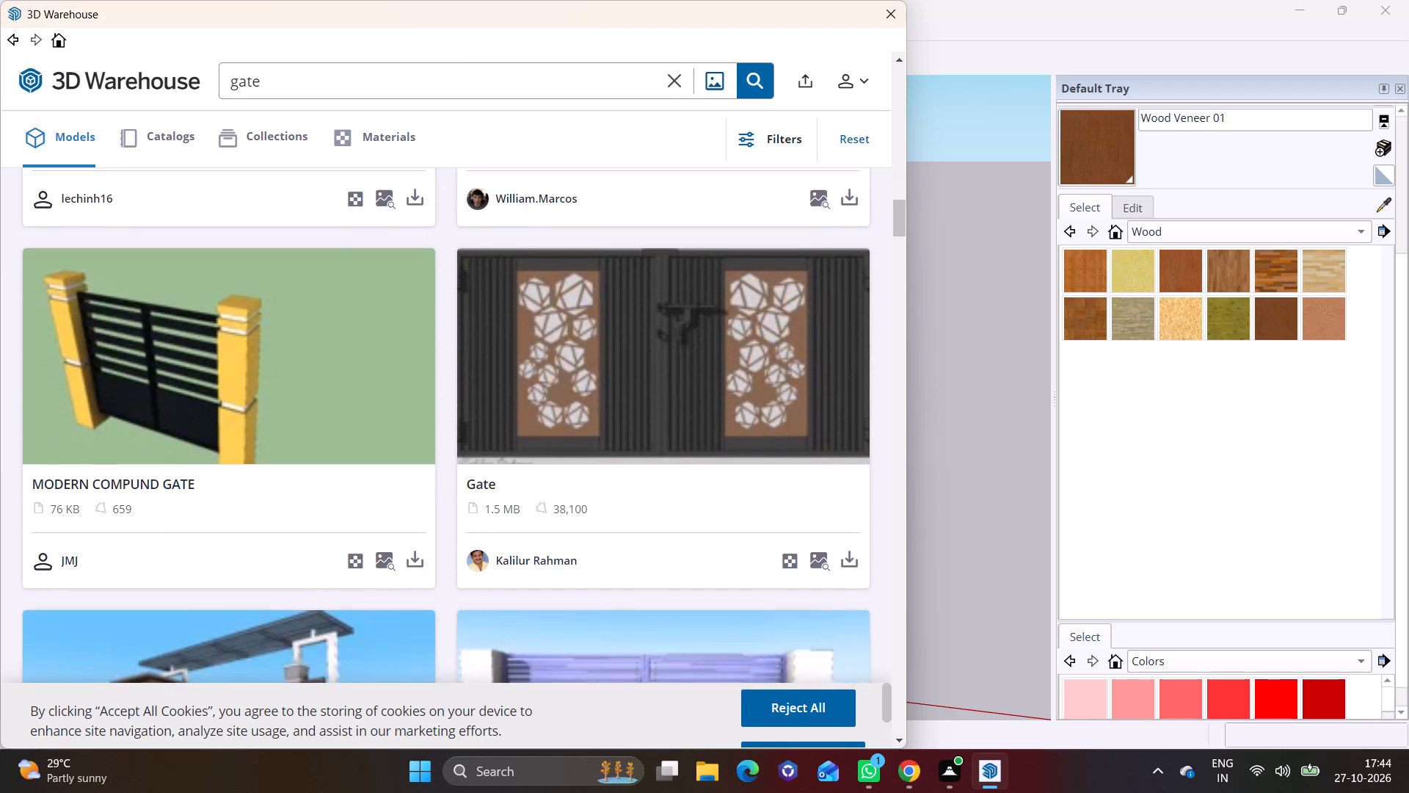
scroll(594, 355, down, 4)
scroll(621, 441, down, 2)
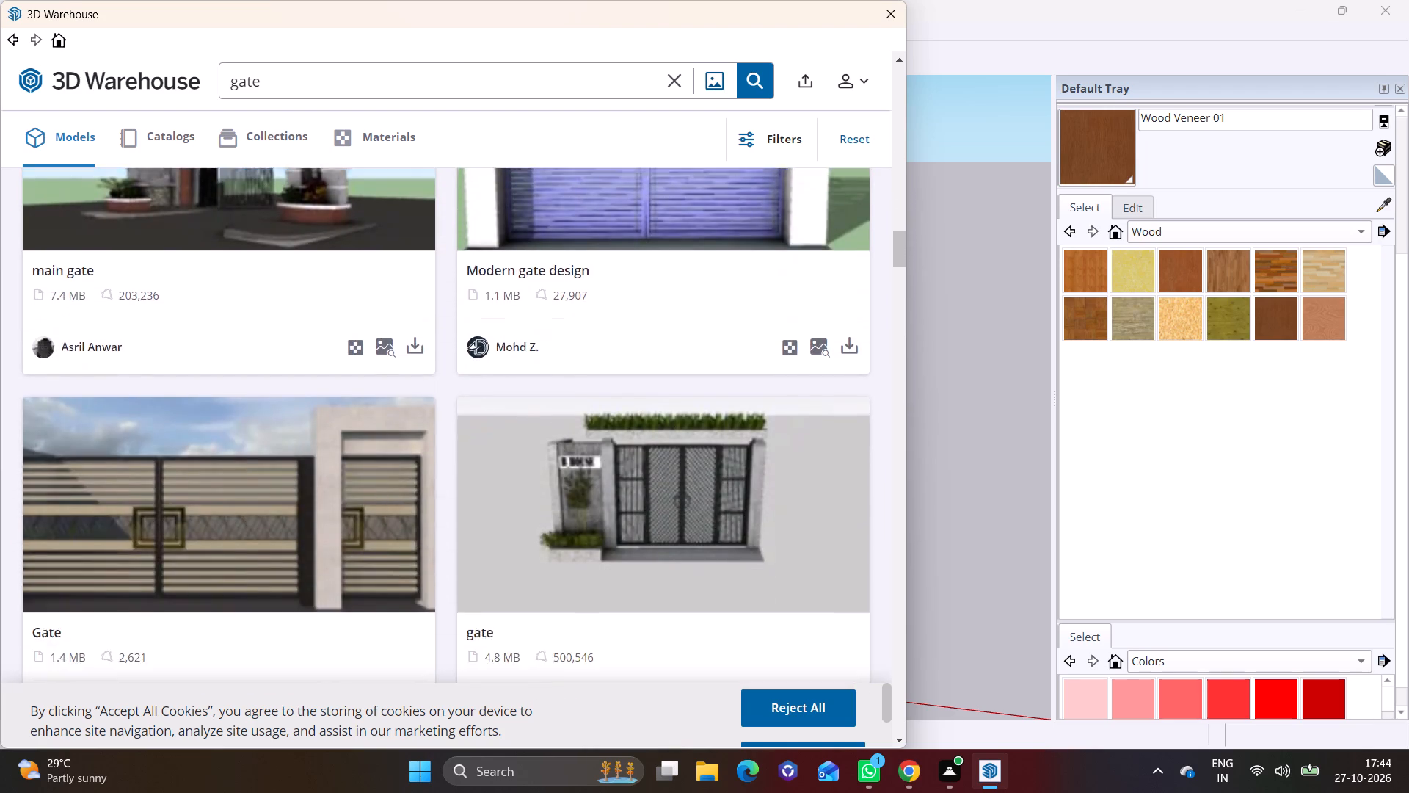
scroll(681, 485, down, 6)
click(896, 745)
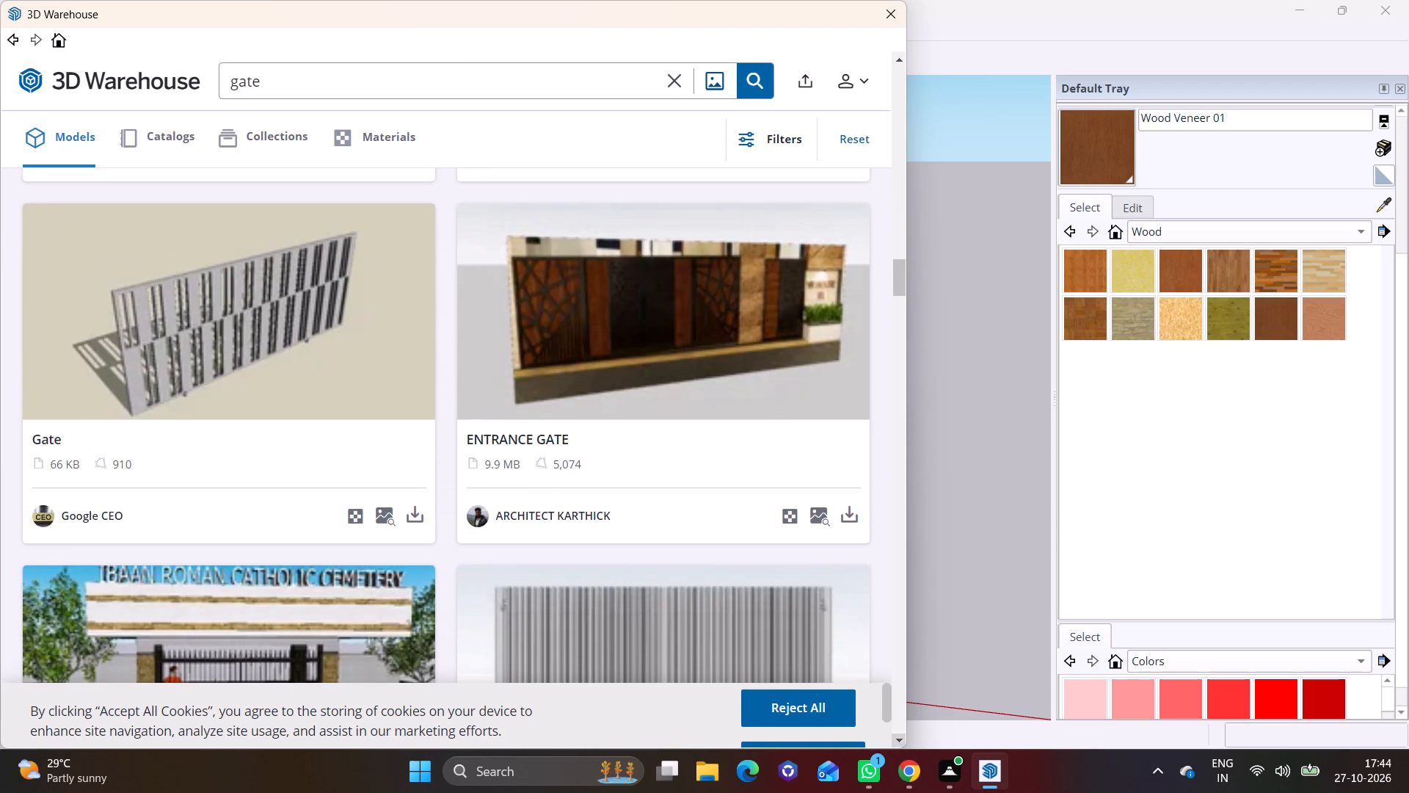
click(896, 745)
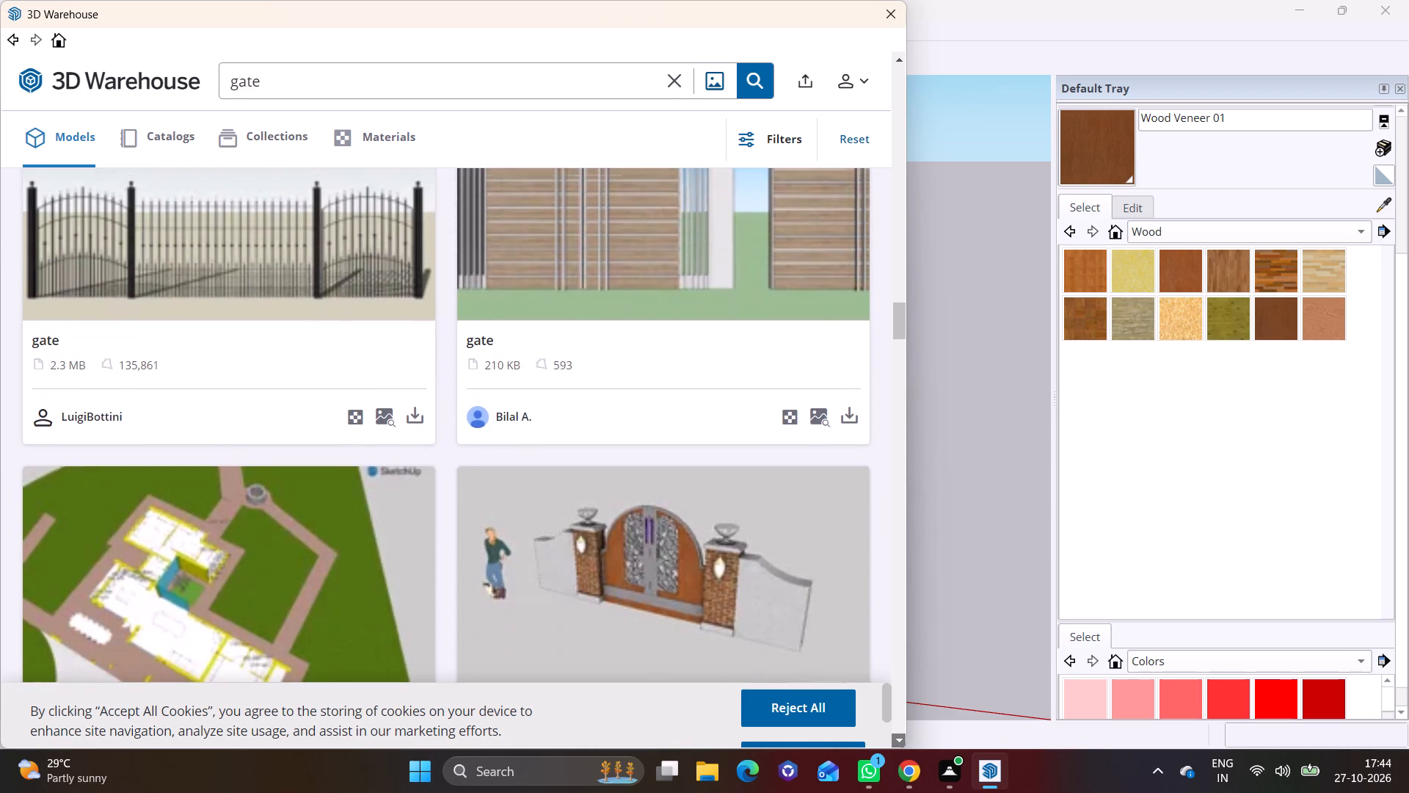
click(896, 745)
click(896, 745)
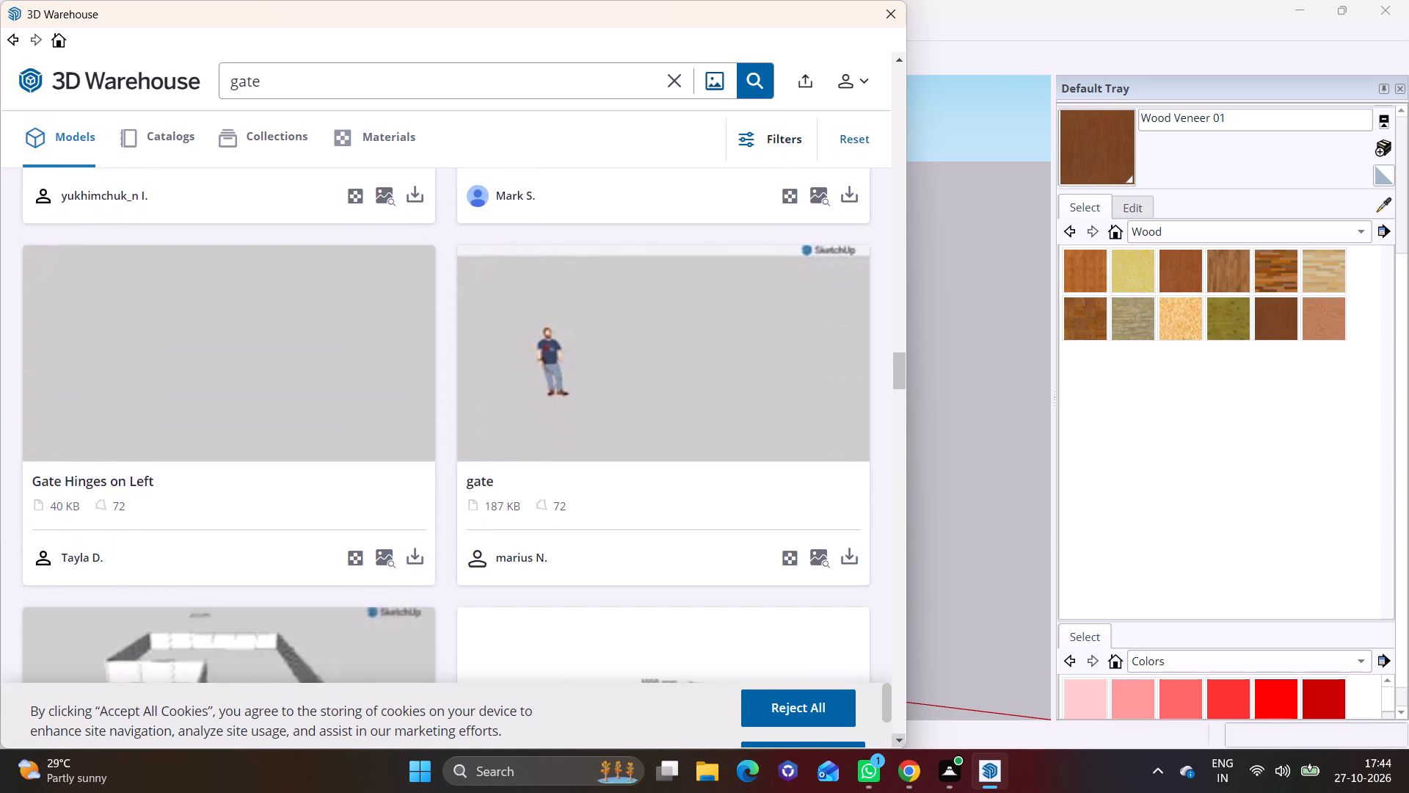
click(896, 745)
click(896, 745)
click(896, 745)
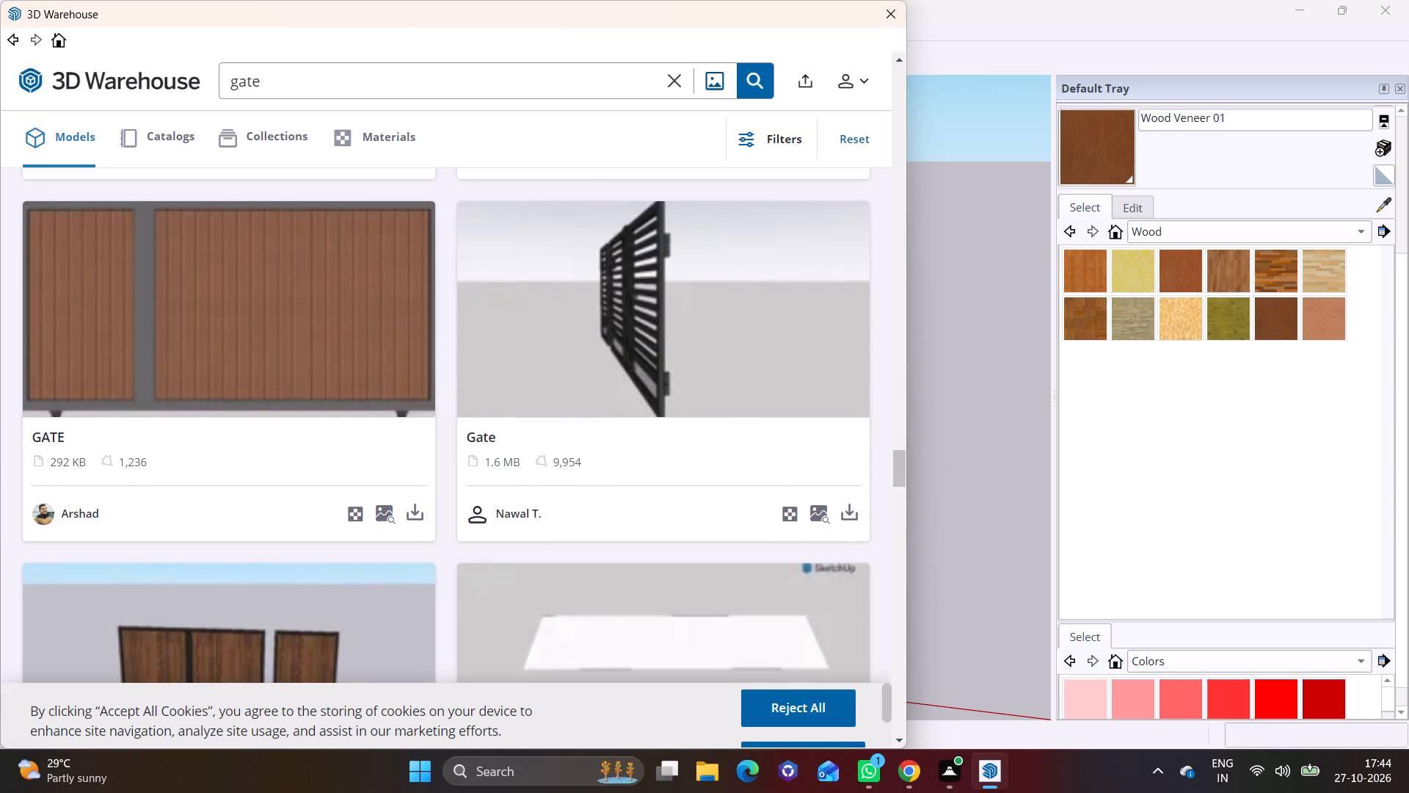
scroll(294, 520, down, 3)
scroll(285, 471, up, 3)
click(409, 501)
click(396, 401)
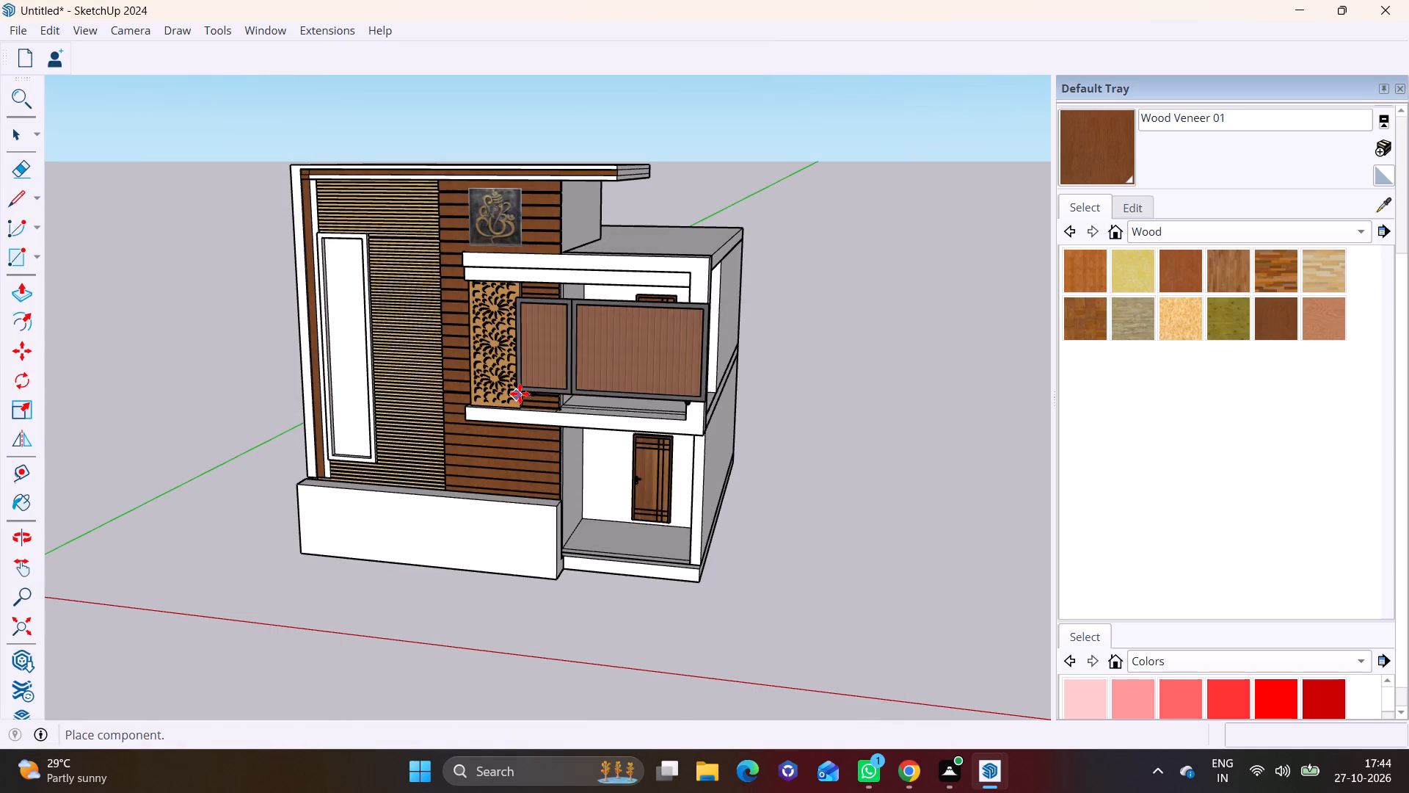
Place the gate component in front of the ground-floor porch opening, beside the end of the low front wall.
click(565, 573)
Scale the gate to fit the porch opening: about 0.76 along red, and 1.67, 0.75 along green and blue.
scroll(617, 568, up, 8)
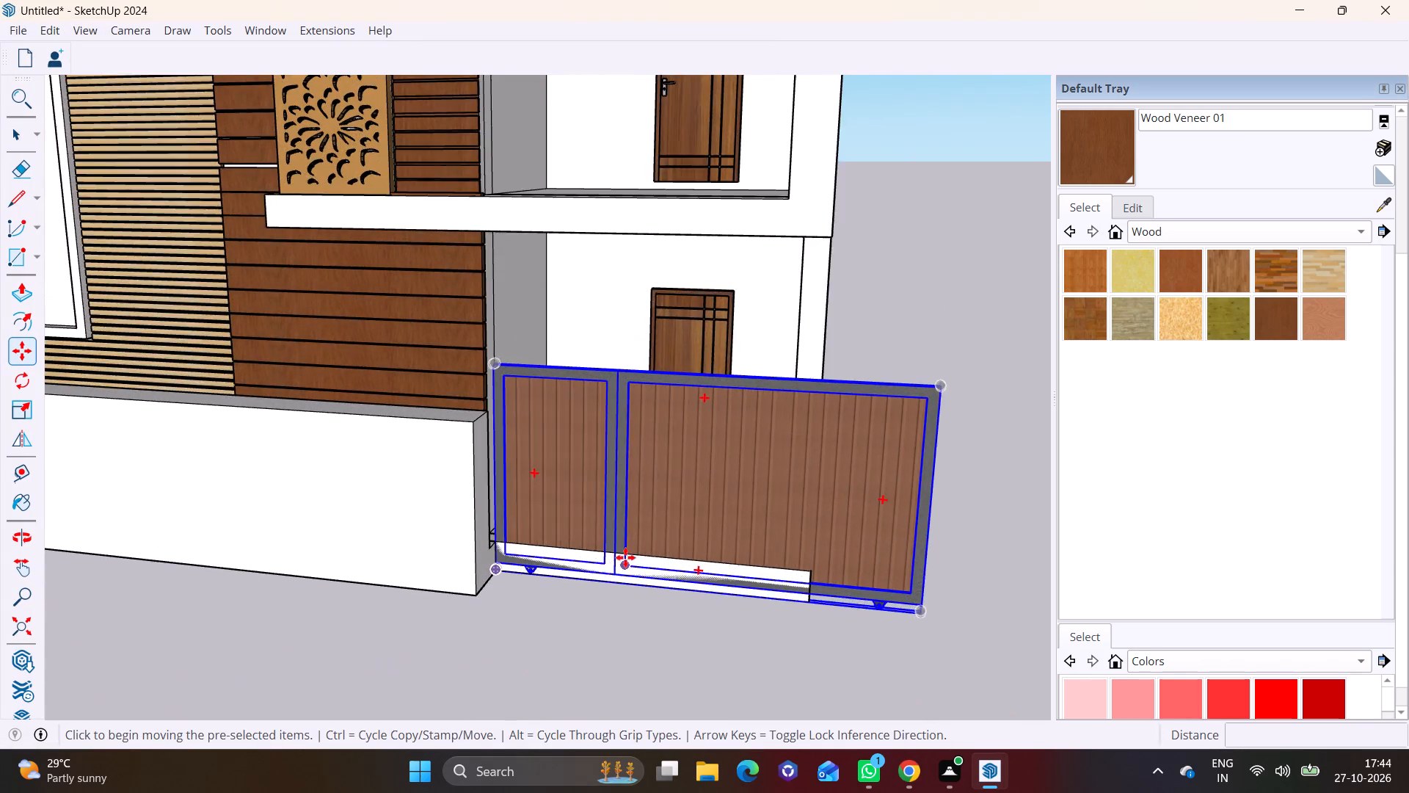
middle_drag(621, 554, 264, 470)
scroll(514, 491, down, 2)
middle_drag(545, 506, 714, 540)
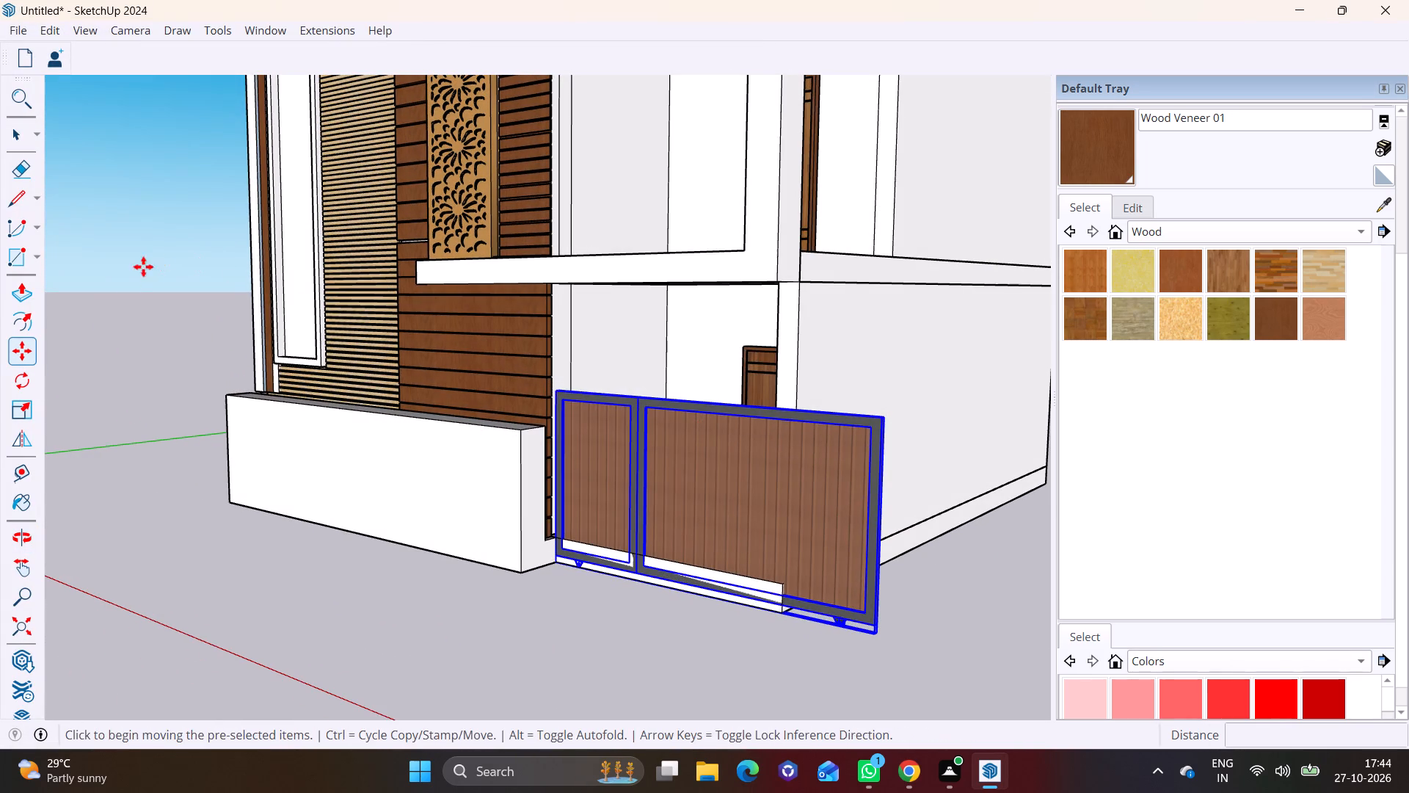
click(24, 380)
click(24, 408)
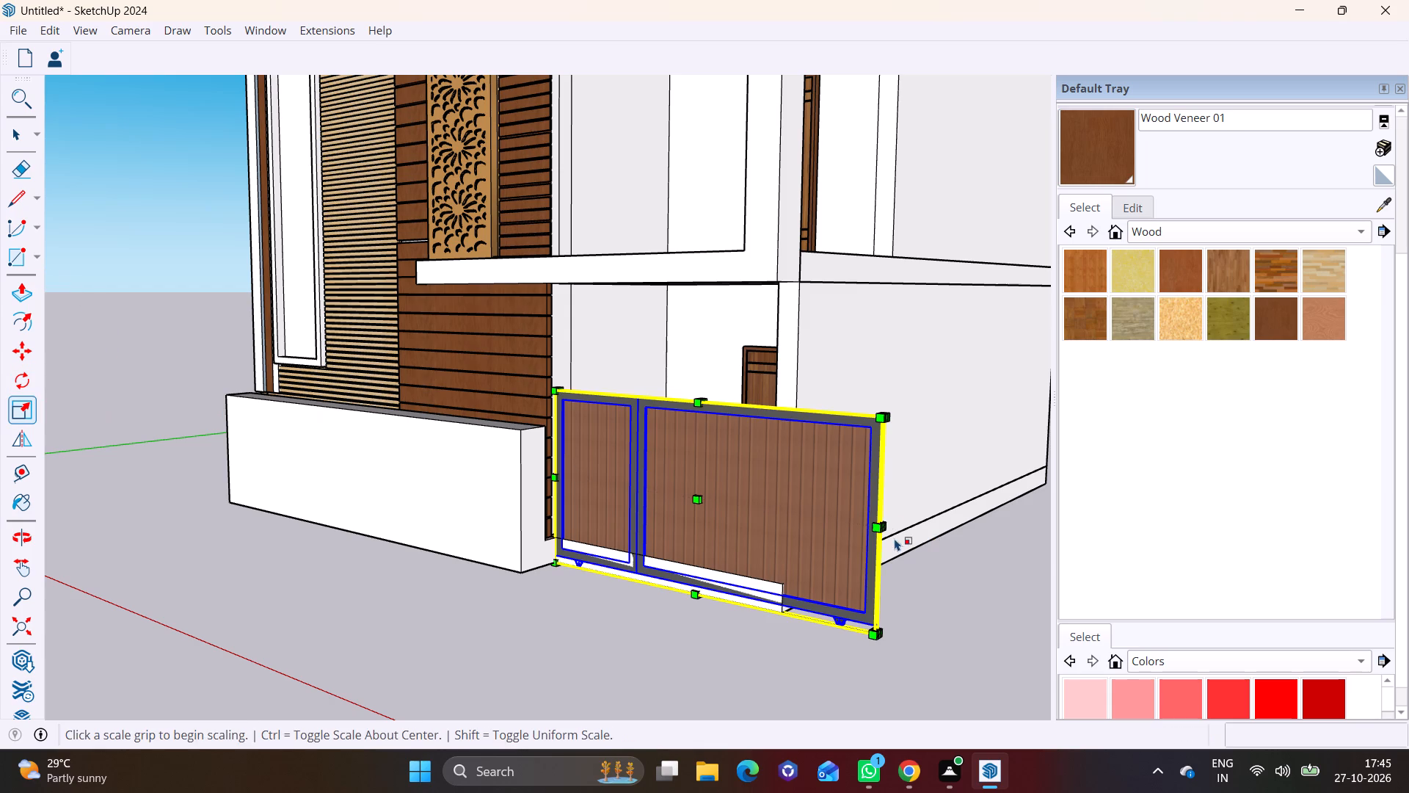
click(886, 529)
click(809, 518)
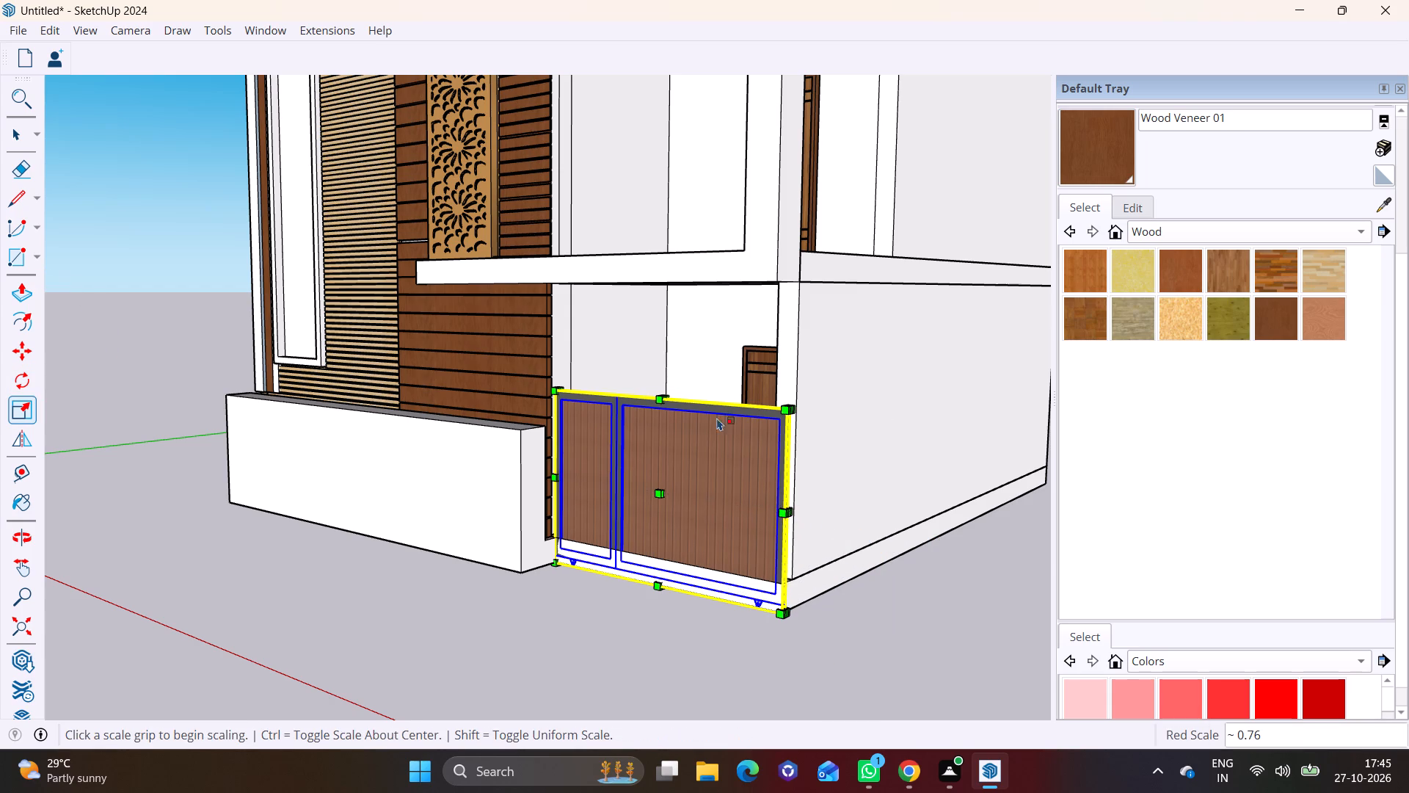
click(663, 399)
click(659, 449)
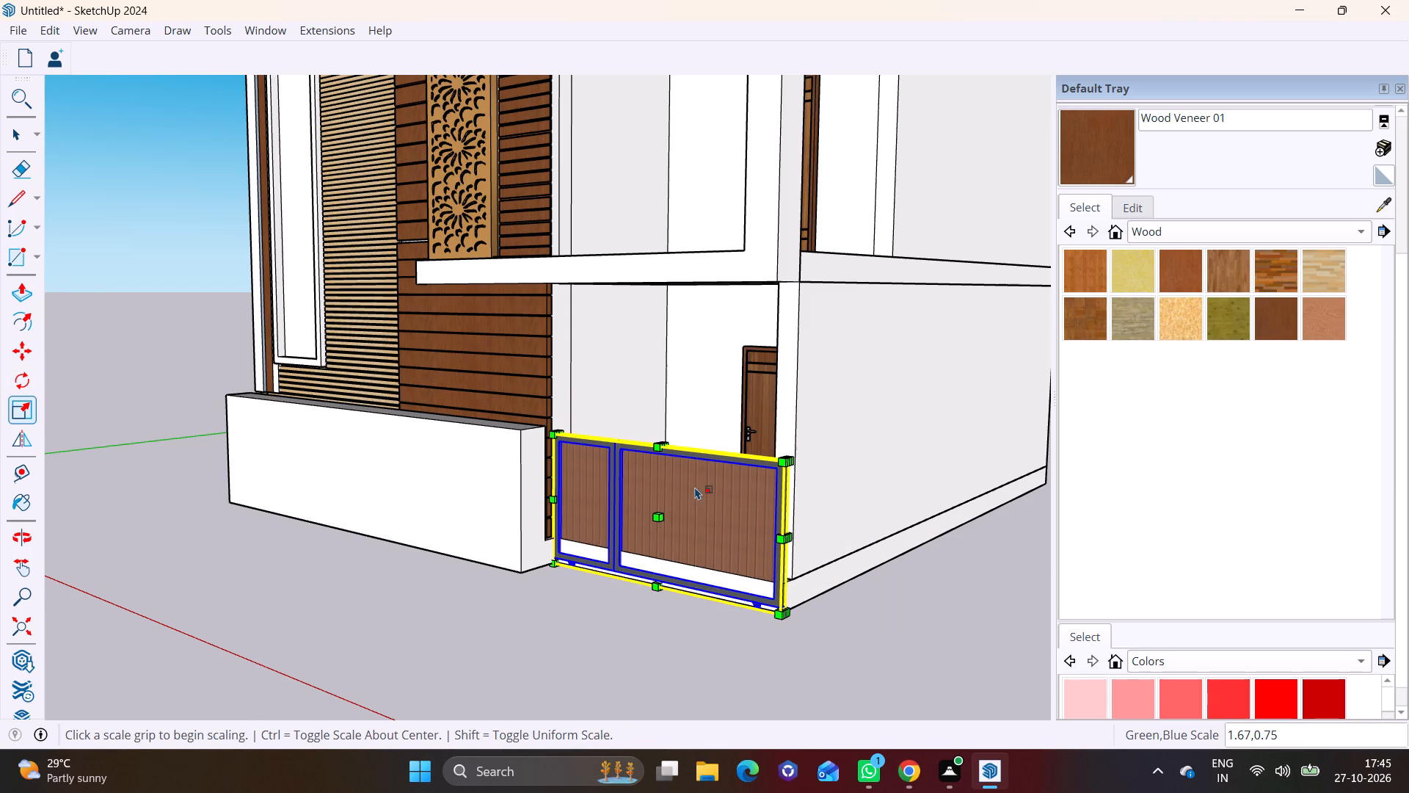
Move the gate up from its lower corner so that it sits on top of the porch plinth.
scroll(798, 625, up, 4)
key(m)
click(763, 606)
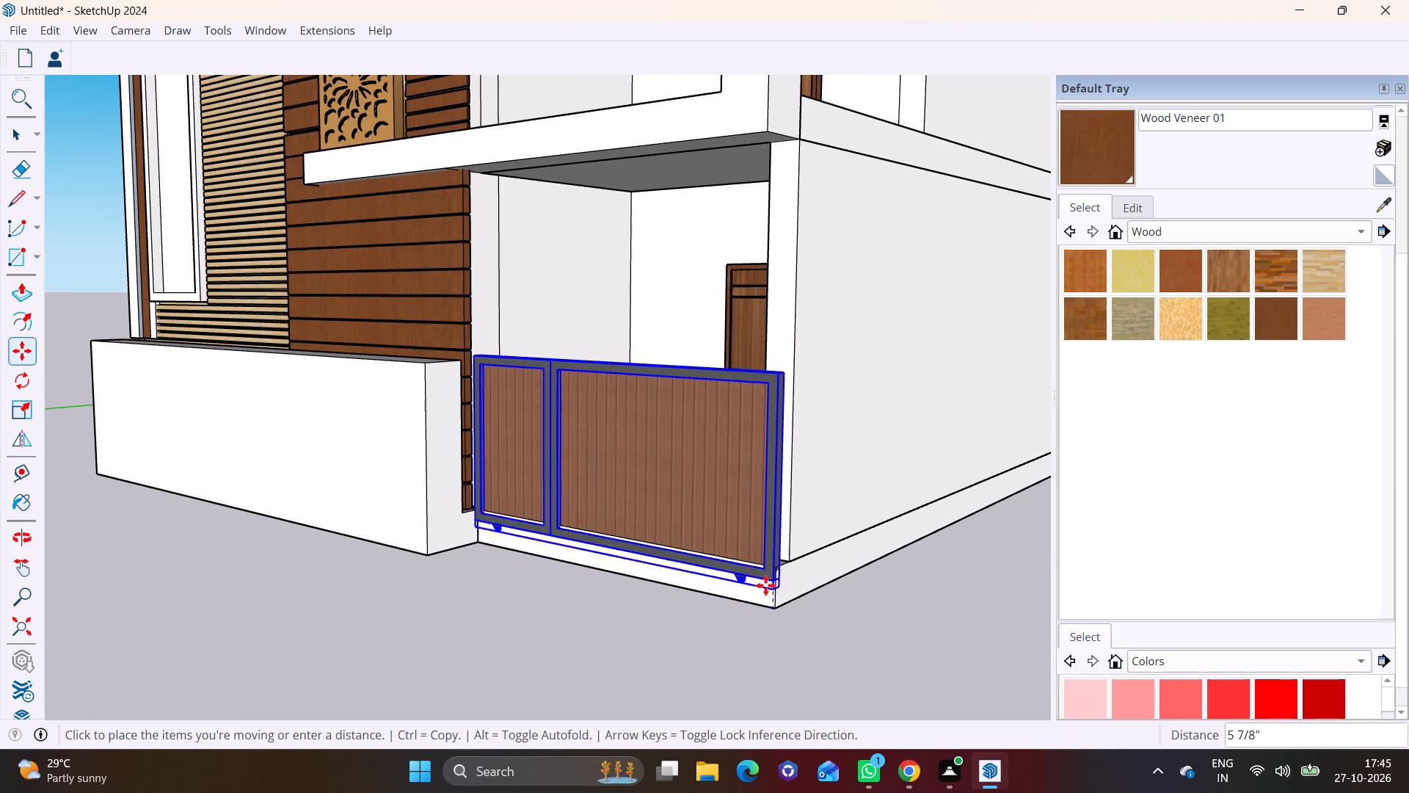
click(770, 571)
key(space)
click(902, 620)
Examine the gate, the doors and the whole front elevation from several angles.
scroll(627, 461, down, 2)
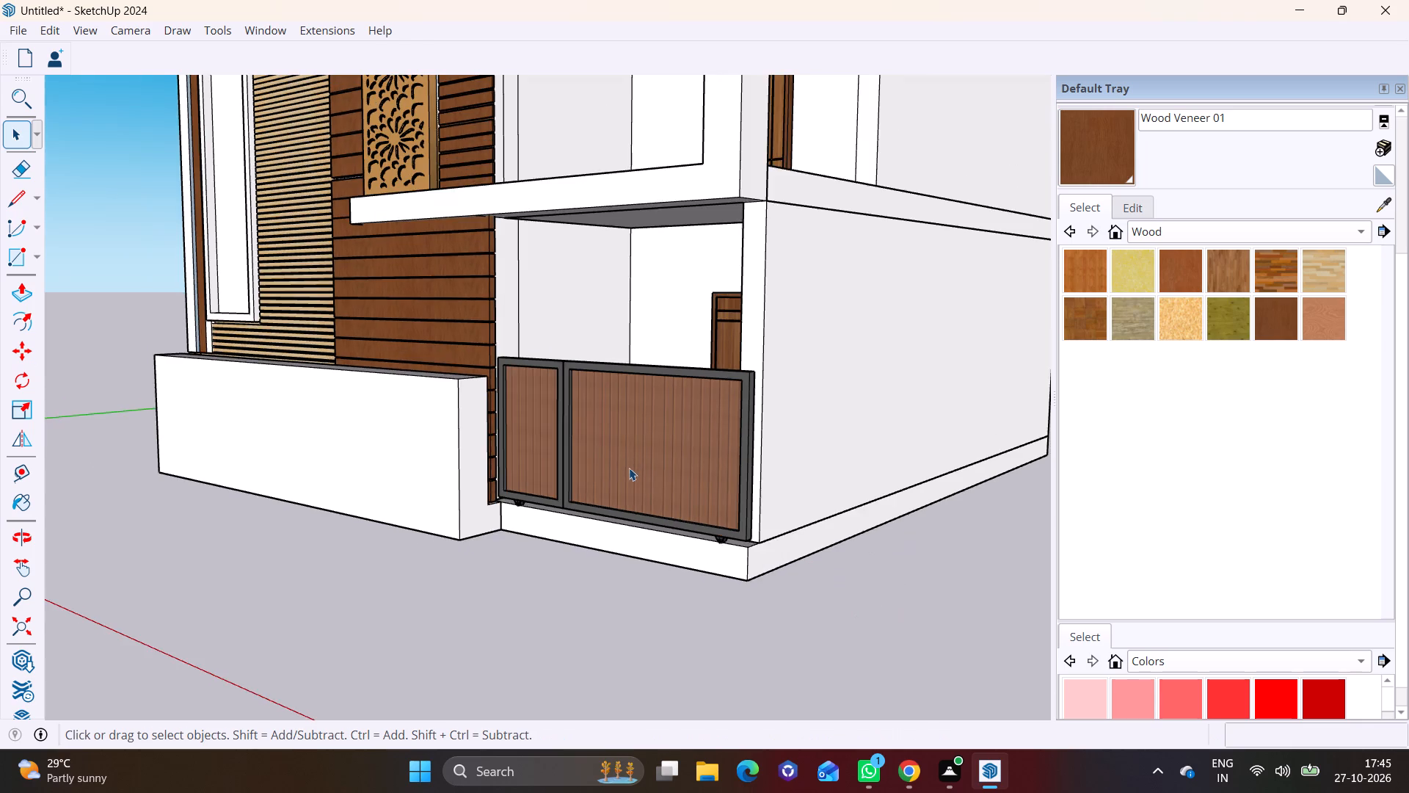
middle_drag(636, 471, 818, 476)
scroll(644, 383, down, 2)
middle_drag(666, 383, 736, 350)
scroll(602, 349, down, 2)
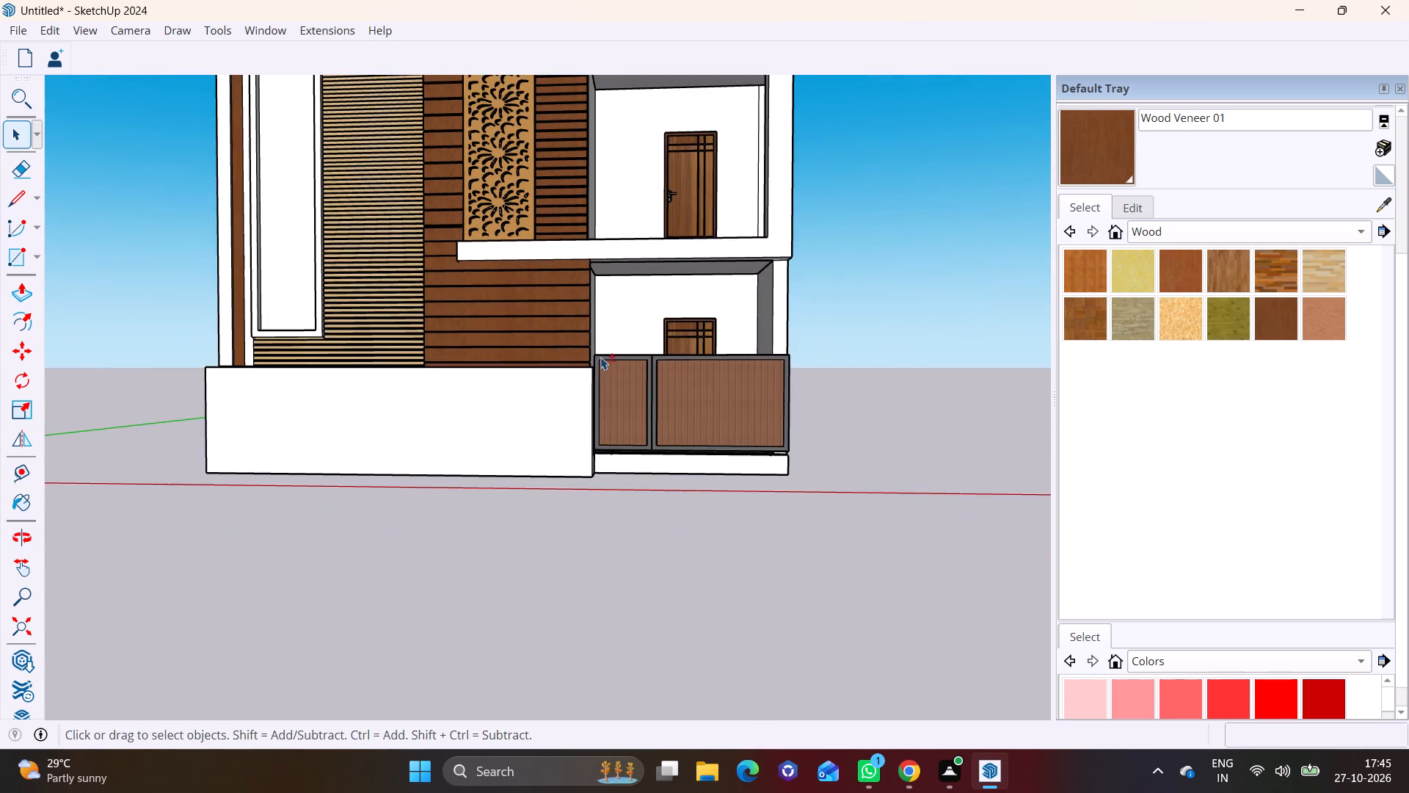
shift+middle_drag(600, 357, 500, 429)
shift+scroll(500, 427, down, 1)
middle_drag(506, 385, 638, 329)
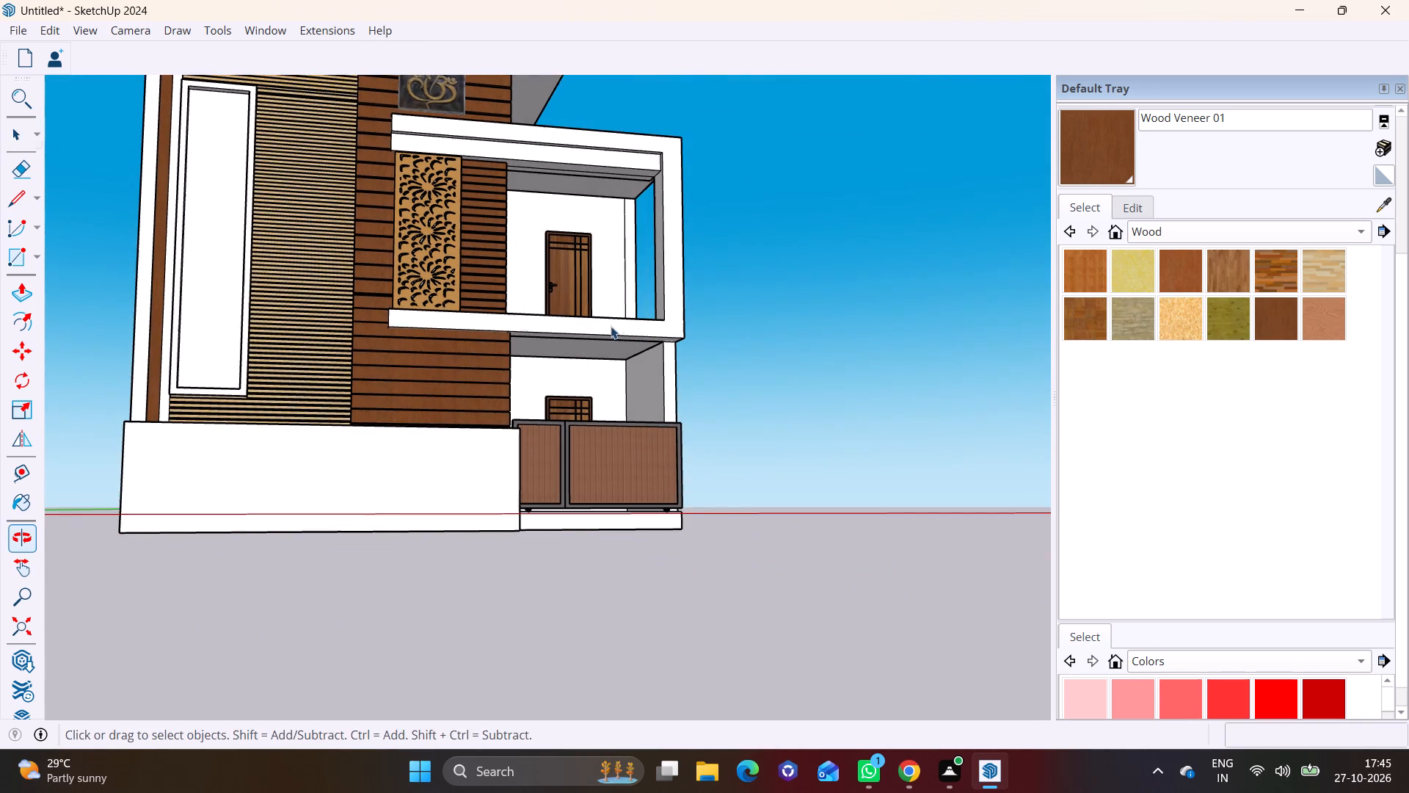
scroll(580, 410, down, 2)
shift+middle_drag(561, 400, 531, 481)
middle_drag(462, 459, 374, 505)
shift+middle_drag(370, 489, 530, 421)
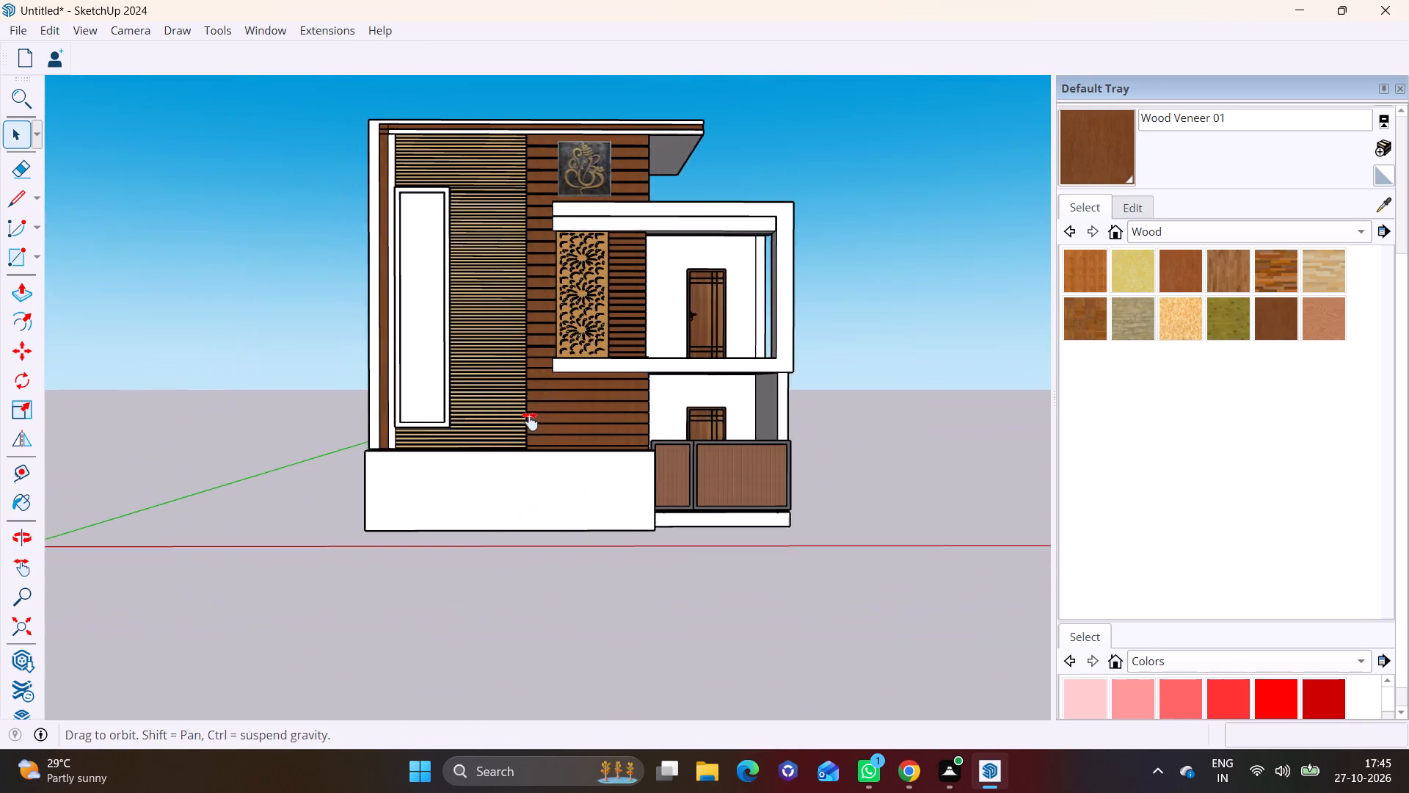
shift+middle_drag(530, 421, 533, 421)
Draw an 8' 9" by 3' 6" rectangle on the front face of the low front wall, towards its outer end.
scroll(526, 513, up, 5)
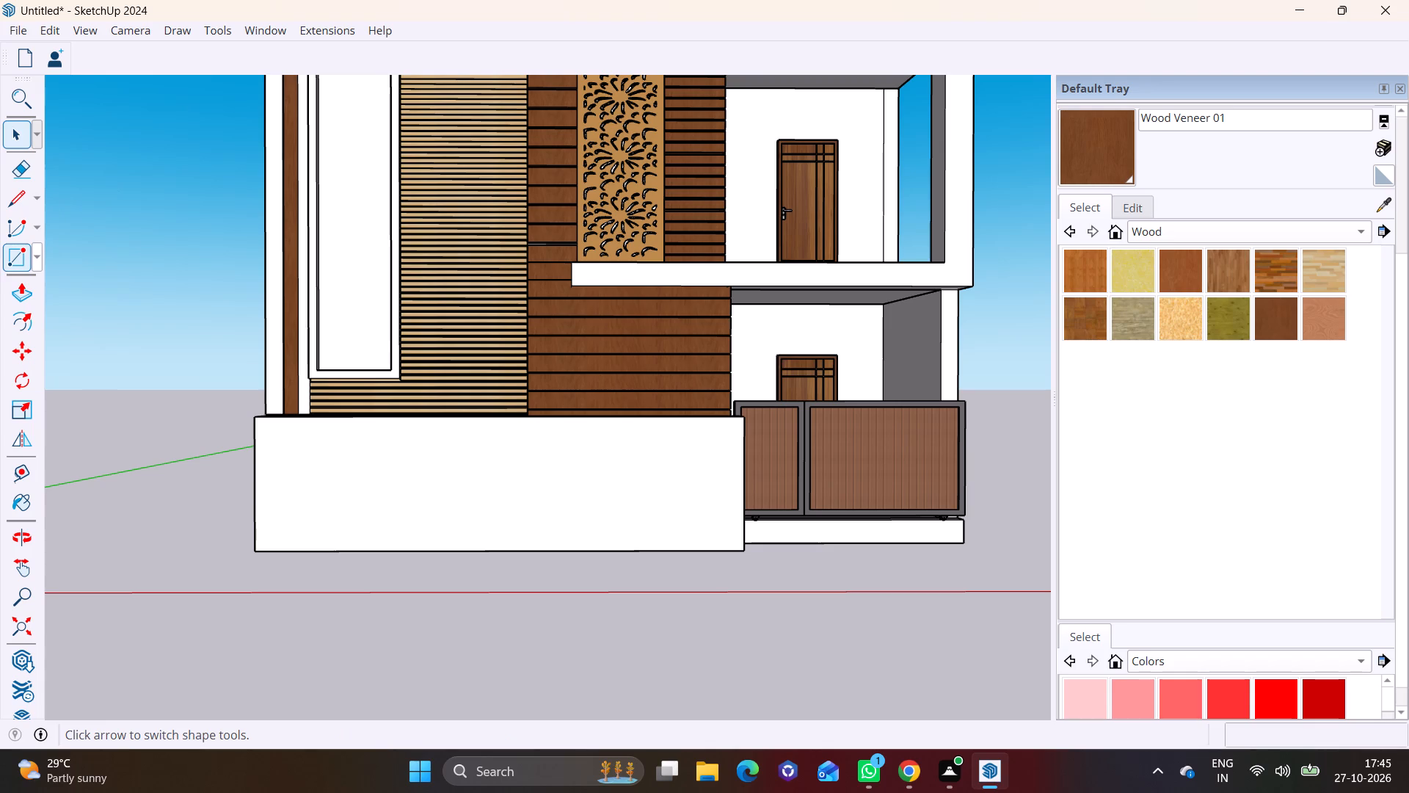
click(34, 250)
click(45, 279)
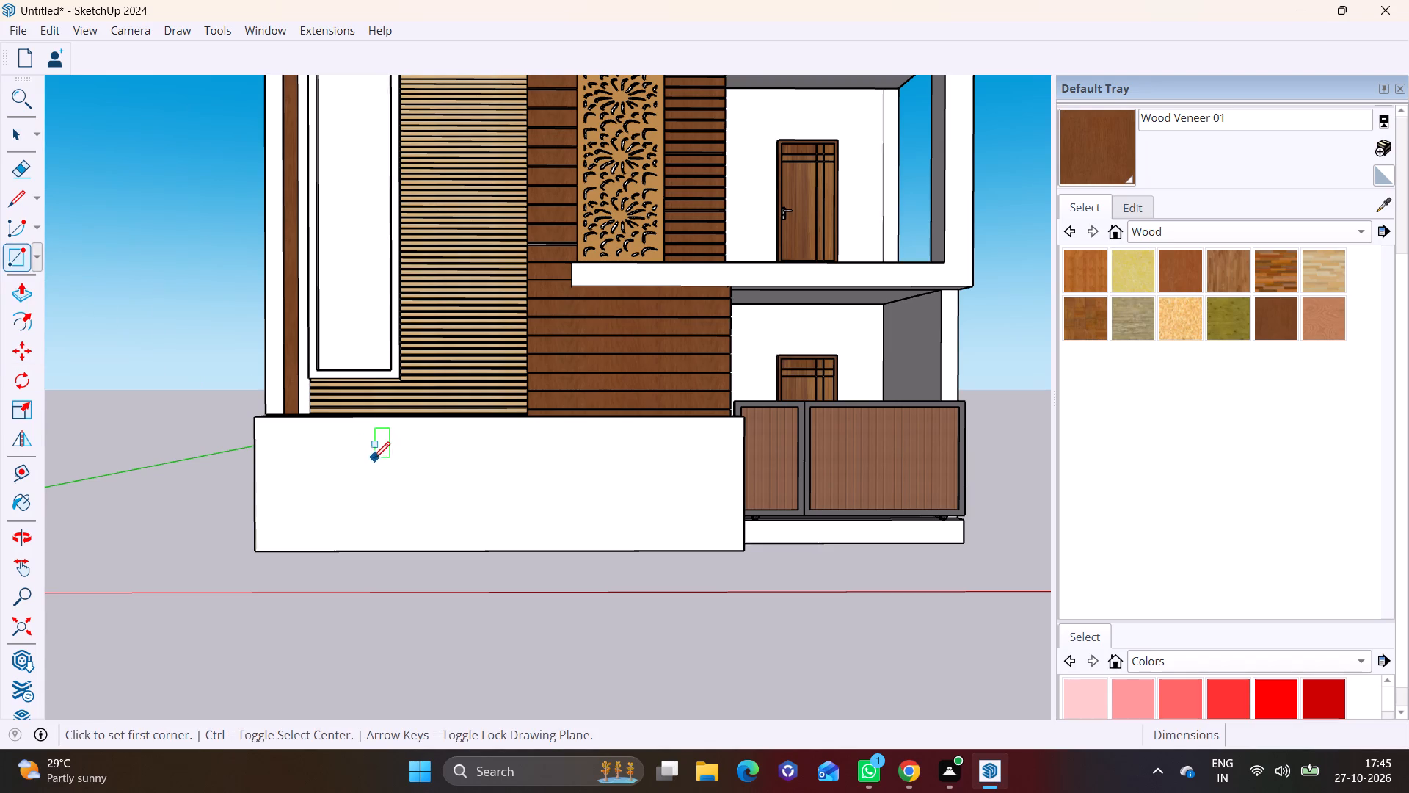
click(324, 446)
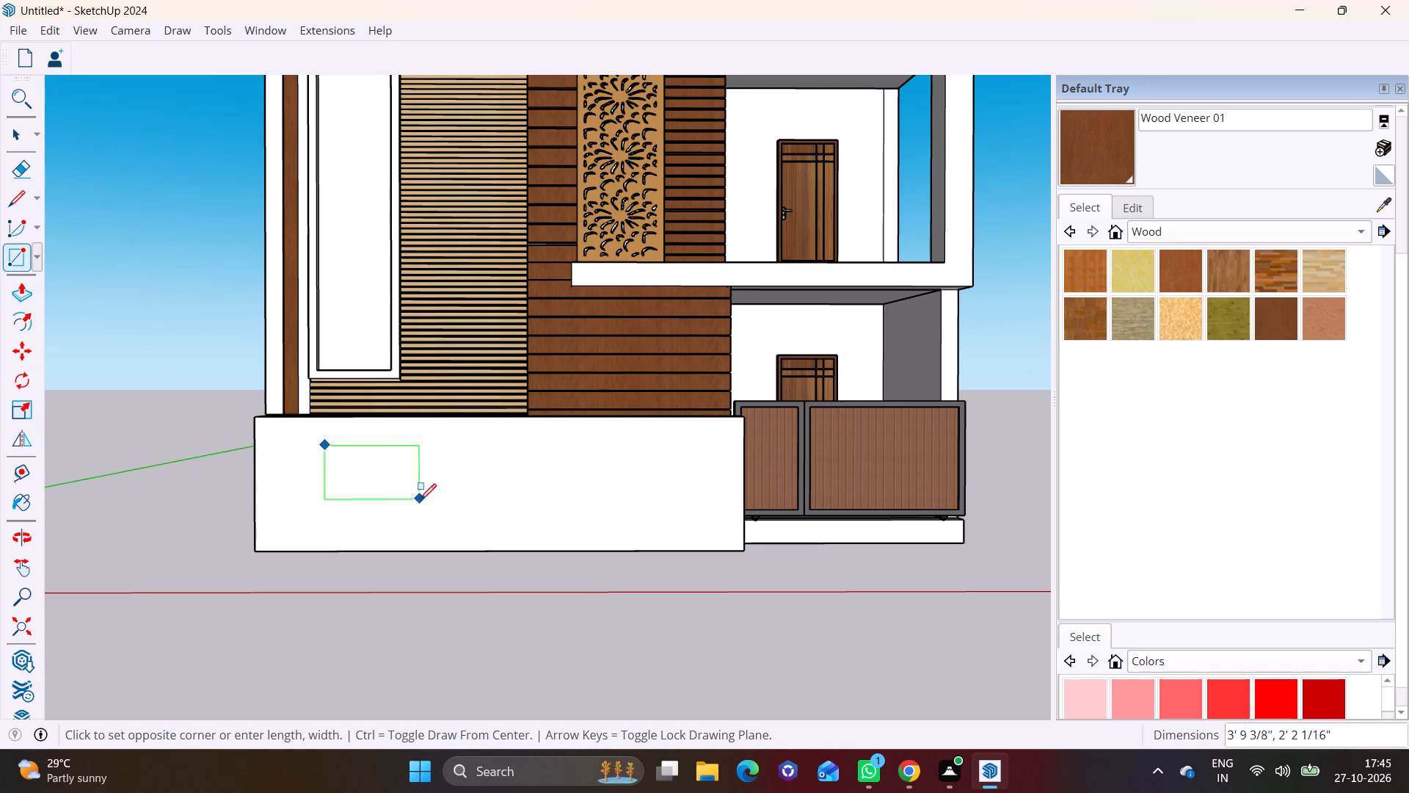
click(538, 531)
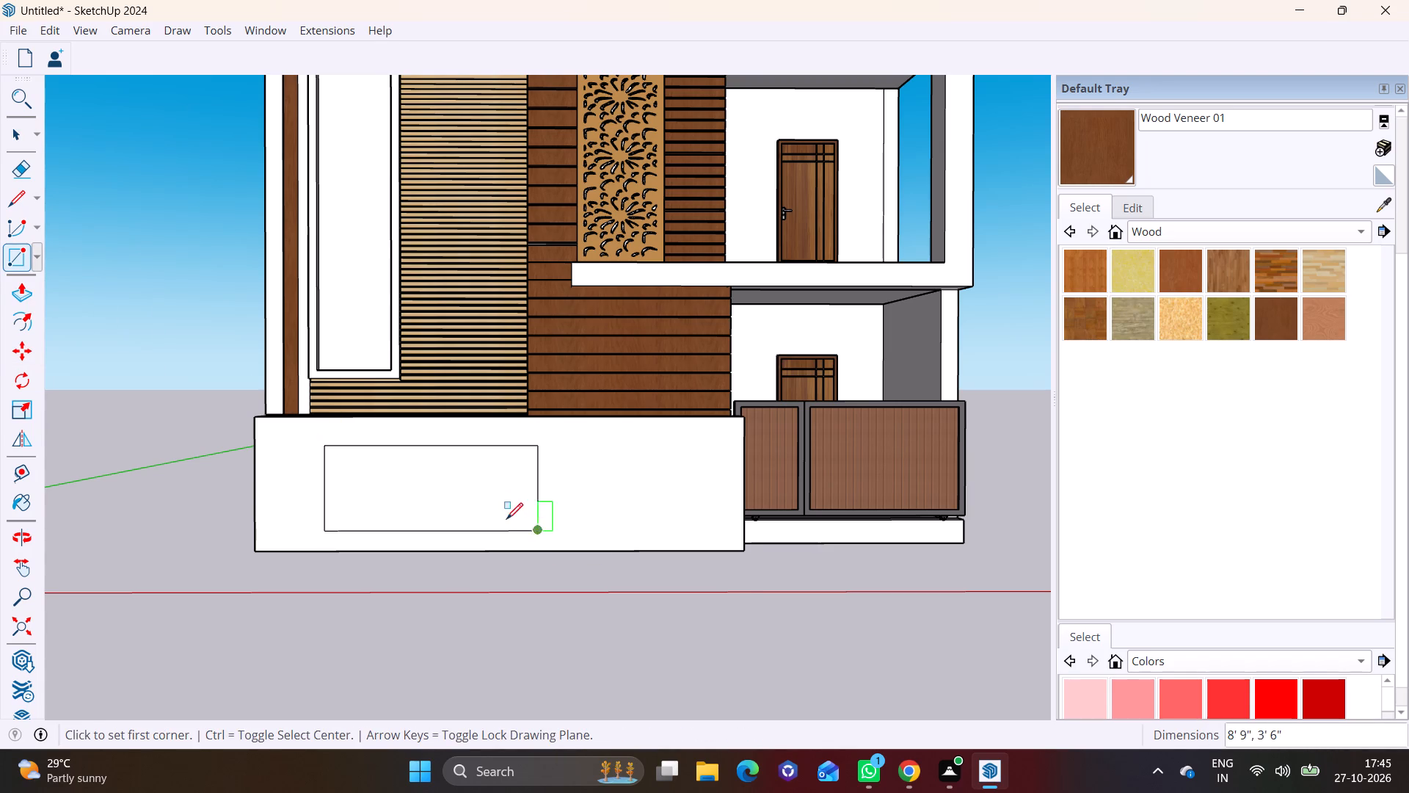
key(space)
Push the rectangle on the front wall inward about 11 3/8" to form a recessed panel.
click(470, 490)
middle_drag(518, 488, 294, 534)
click(20, 286)
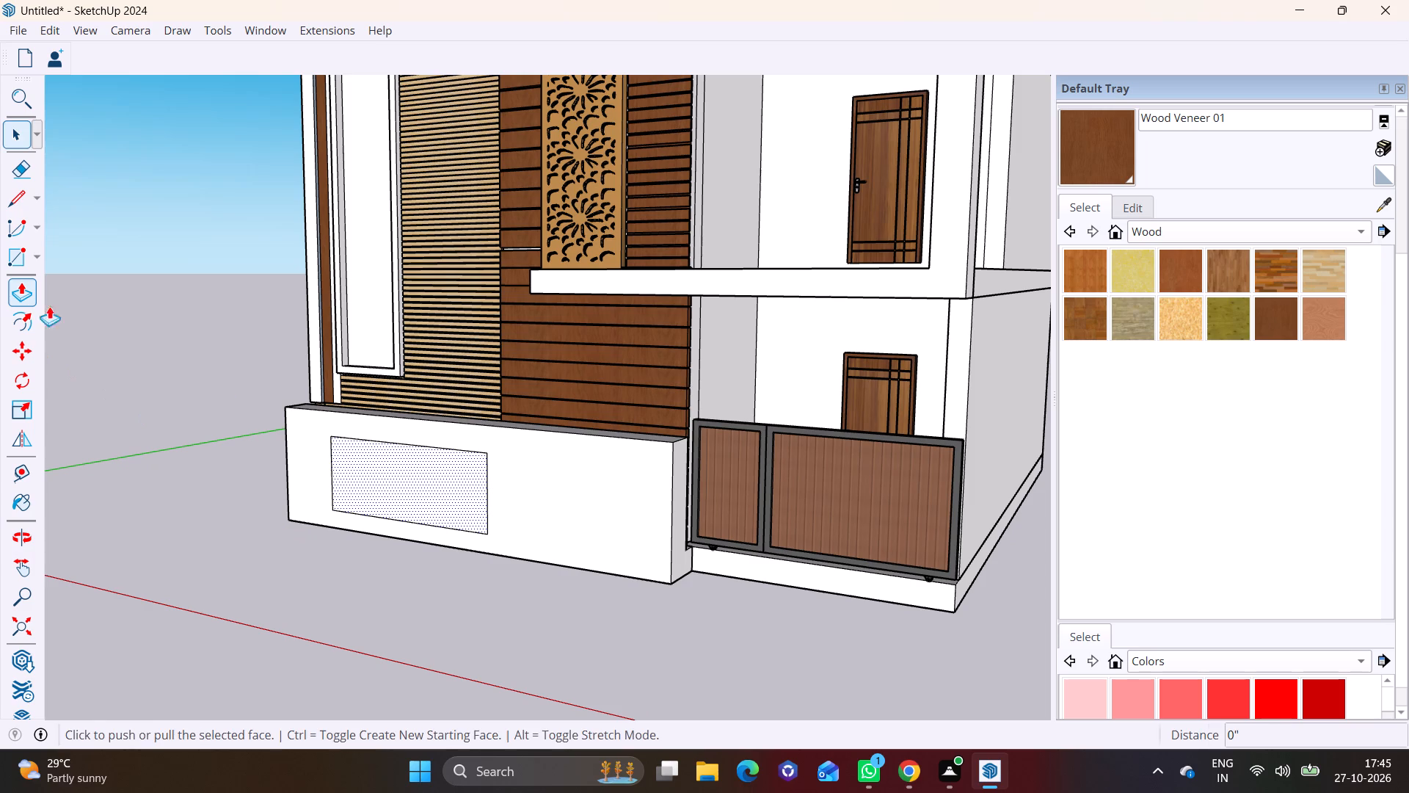
click(359, 458)
click(371, 453)
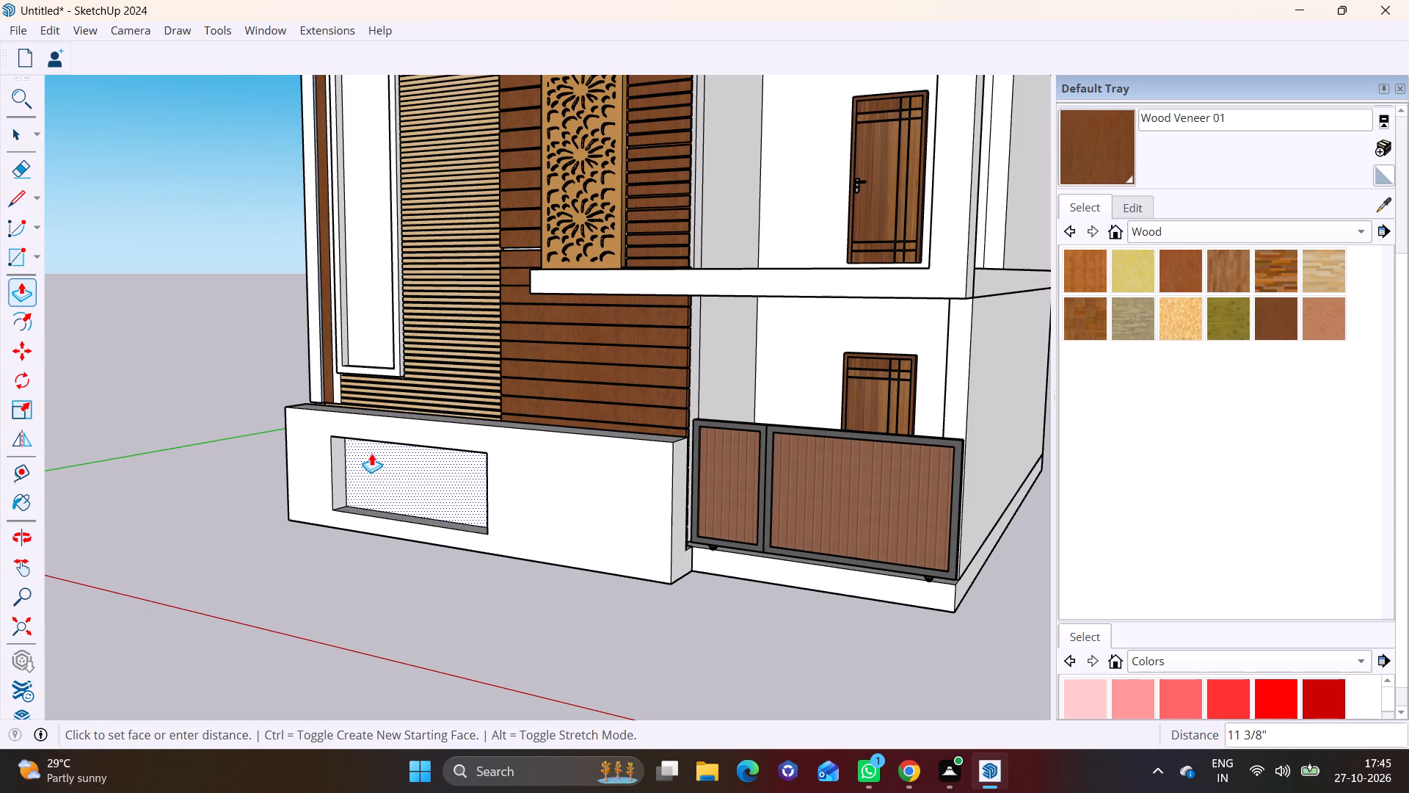
key(space)
Paint the low front wall around the recess with dark grey Color M05 from the Colors collection.
click(1184, 233)
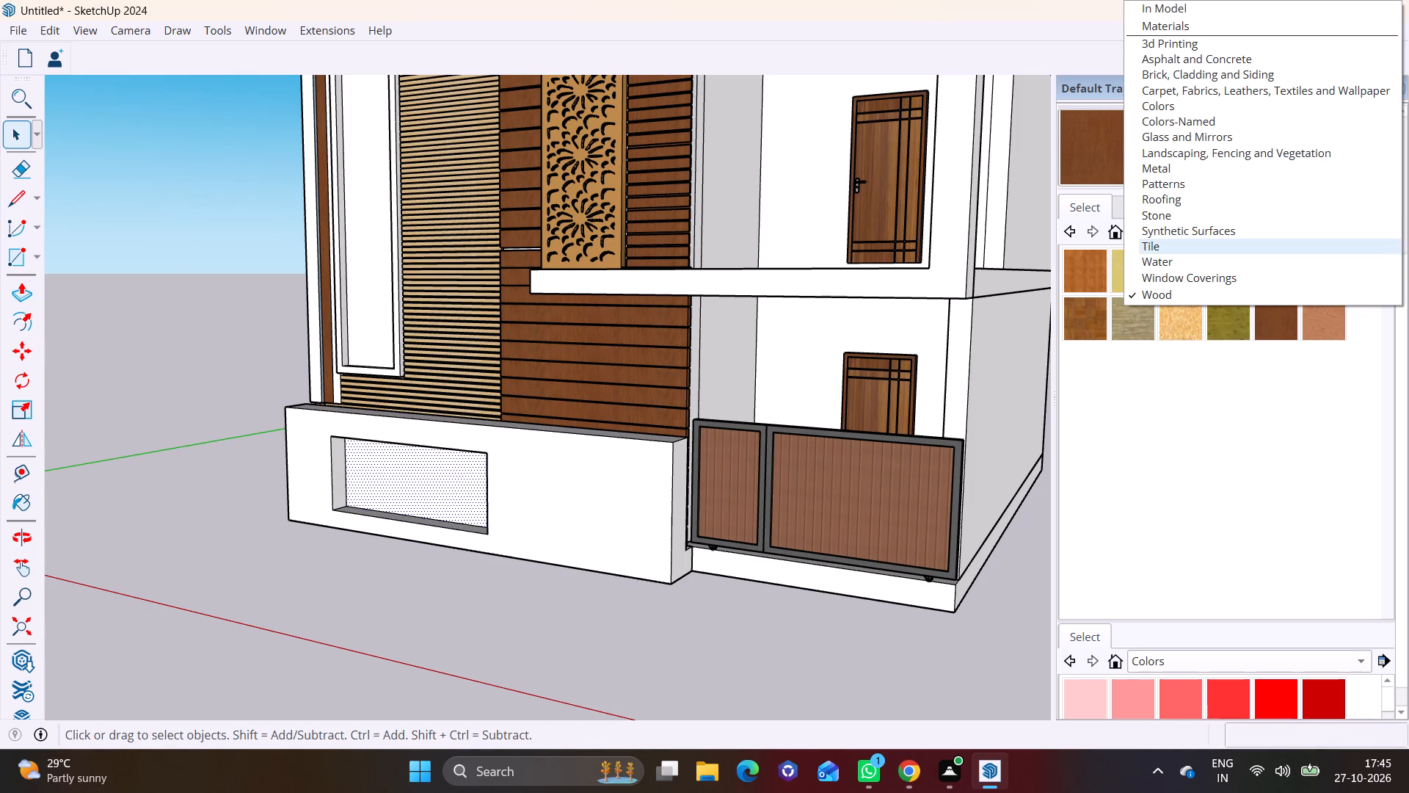
click(1160, 109)
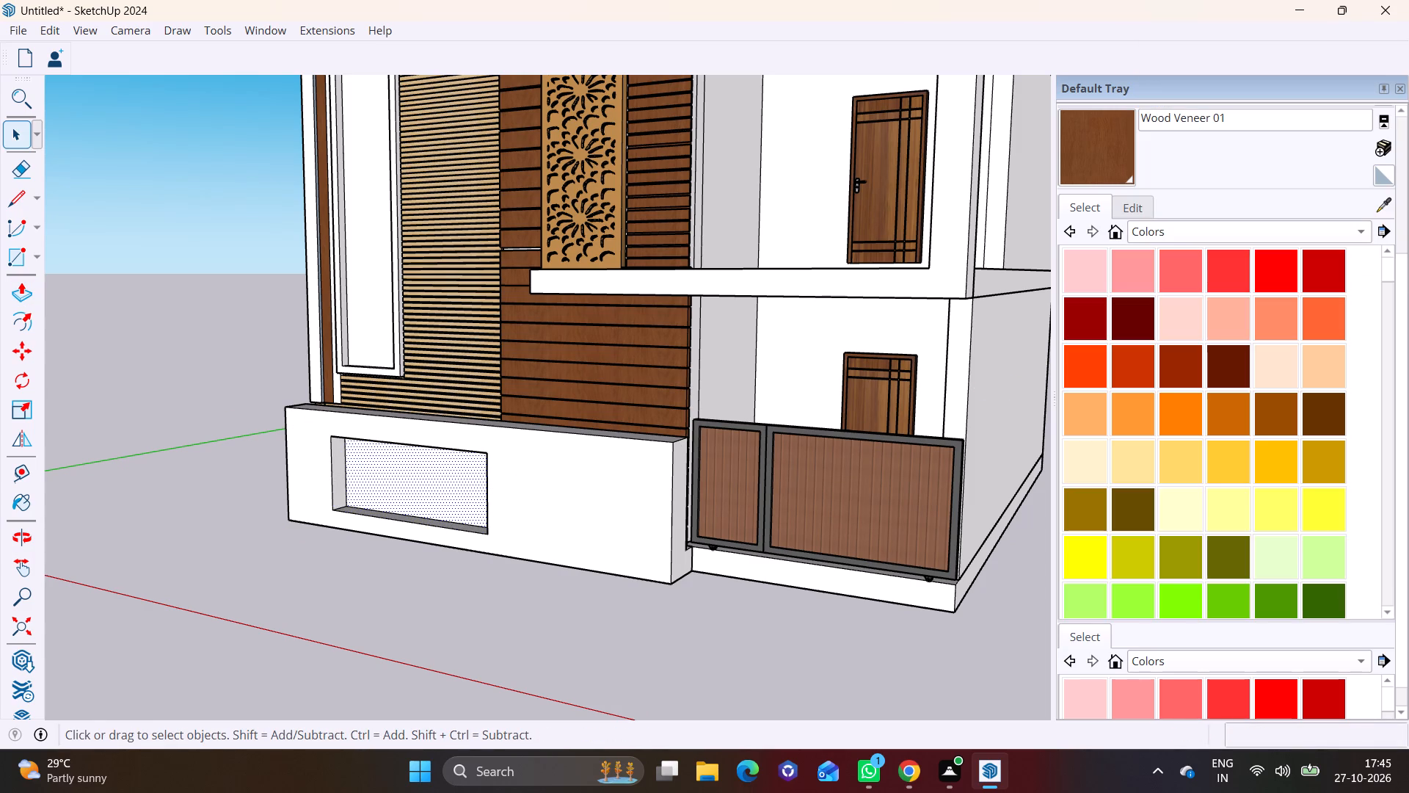
scroll(1261, 477, down, 12)
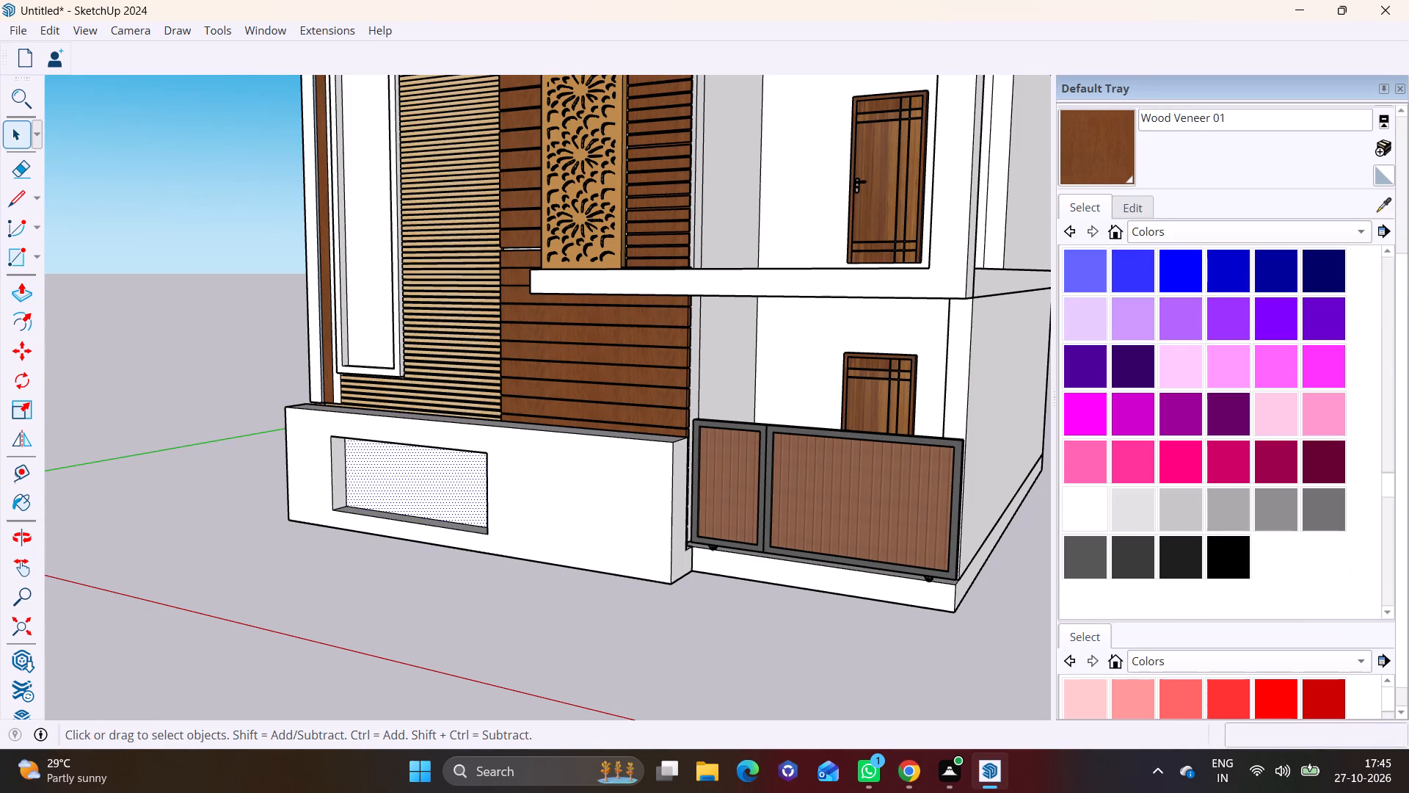
click(1316, 504)
click(582, 491)
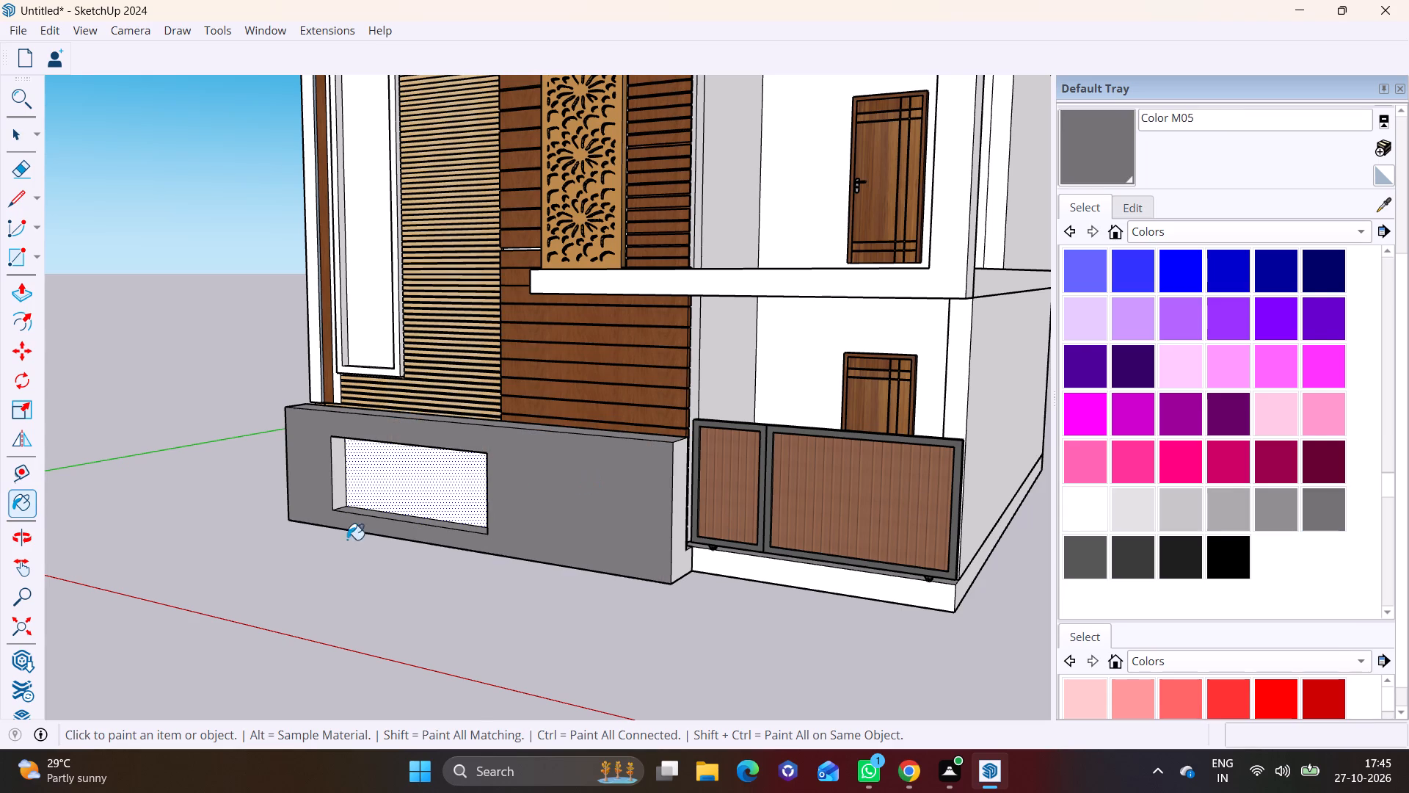
key(space)
click(297, 537)
Examine the whole front elevation with the grey front wall from several angles.
scroll(307, 523, down, 2)
middle_drag(371, 507, 643, 399)
scroll(585, 416, down, 5)
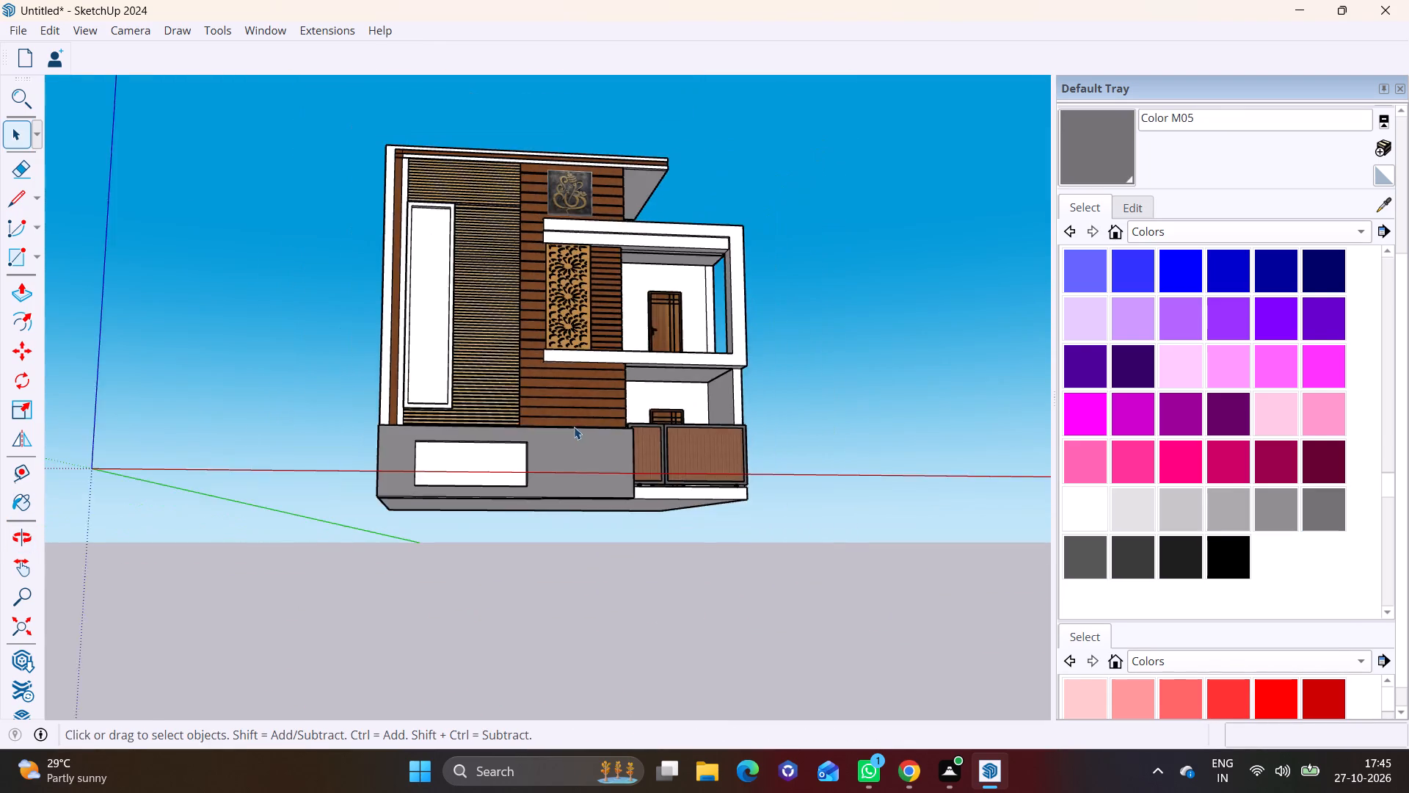
shift+middle_drag(574, 426, 498, 530)
middle_drag(516, 500, 471, 610)
middle_drag(451, 513, 444, 505)
scroll(444, 510, up, 1)
shift+middle_drag(450, 507, 403, 457)
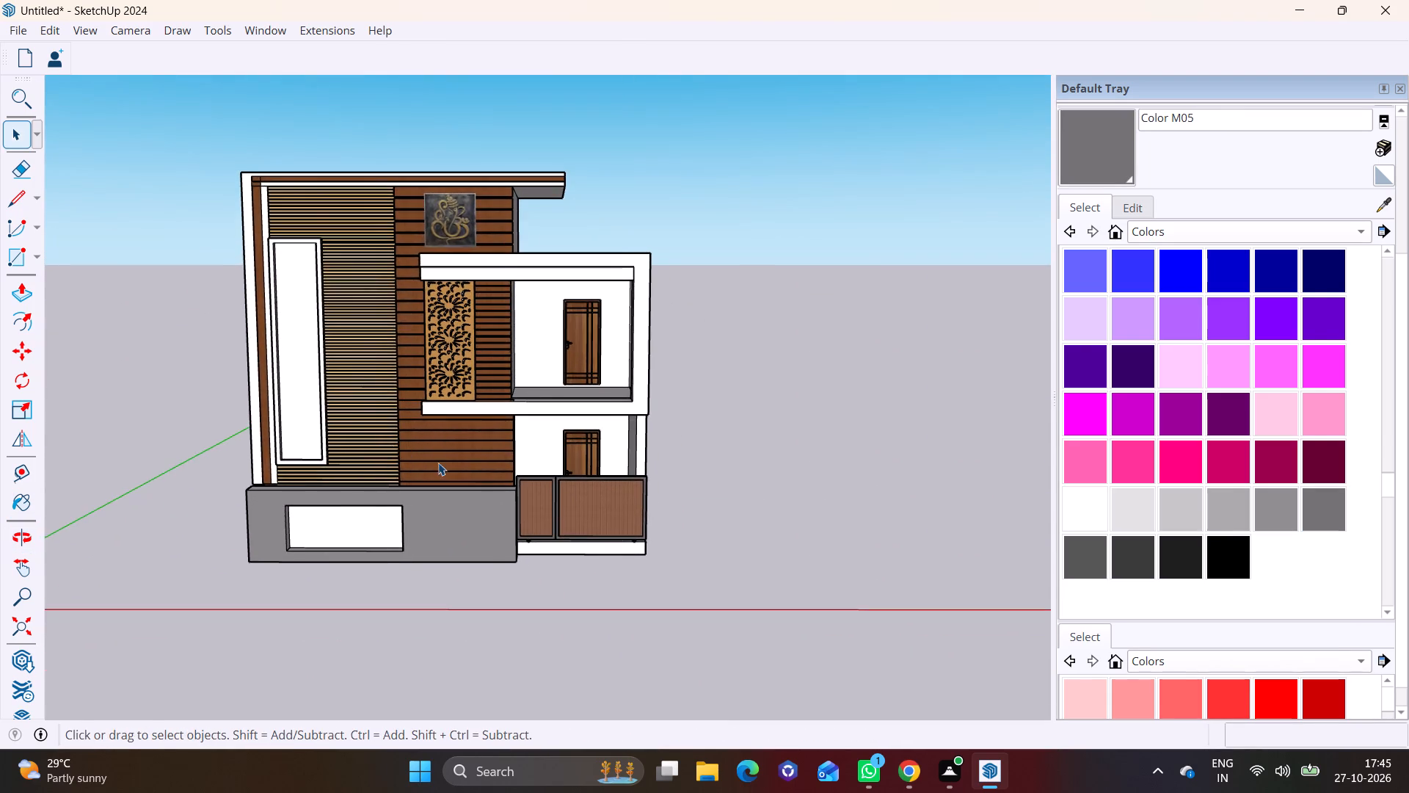
scroll(504, 464, up, 3)
Search 3D Warehouse for "railing".
click(269, 30)
click(307, 164)
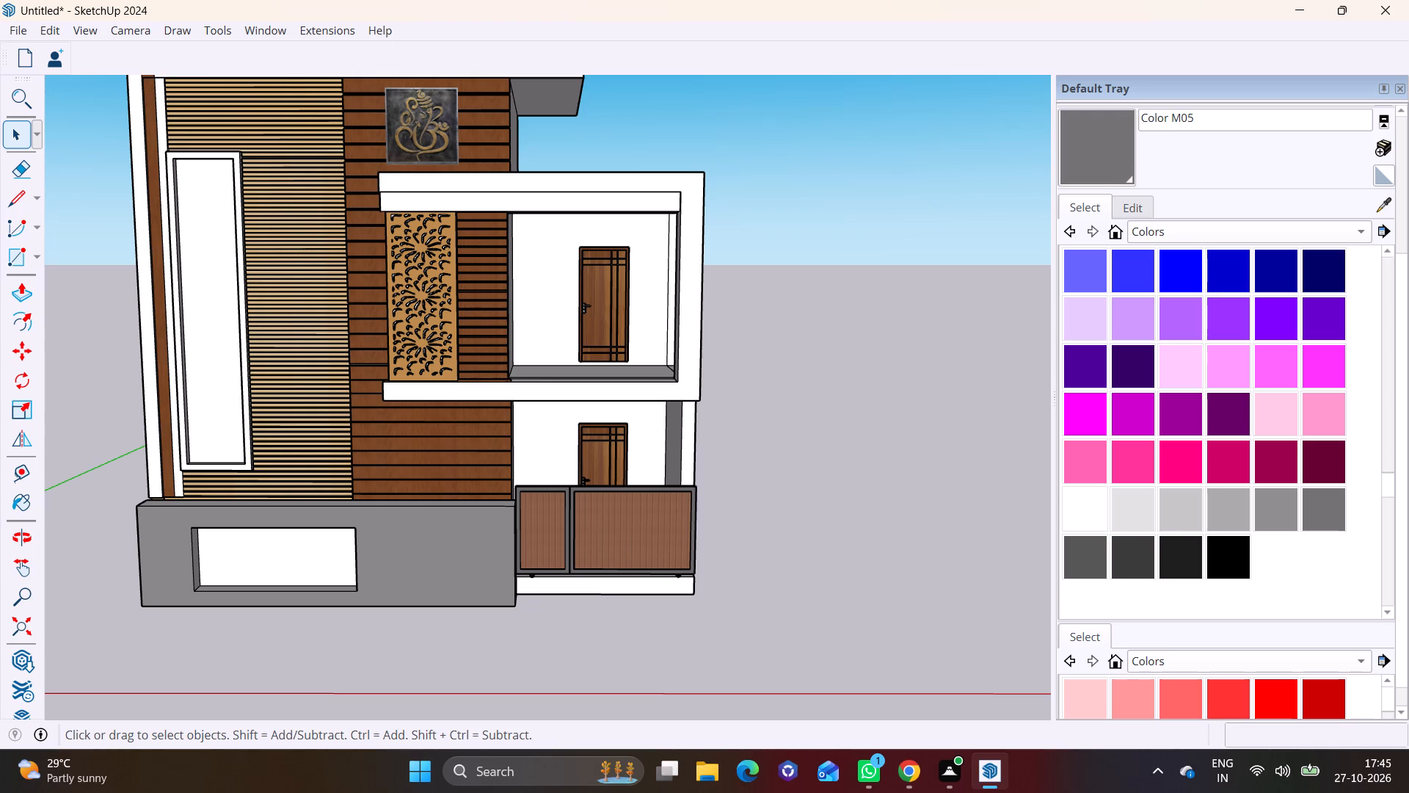
click(264, 27)
click(291, 166)
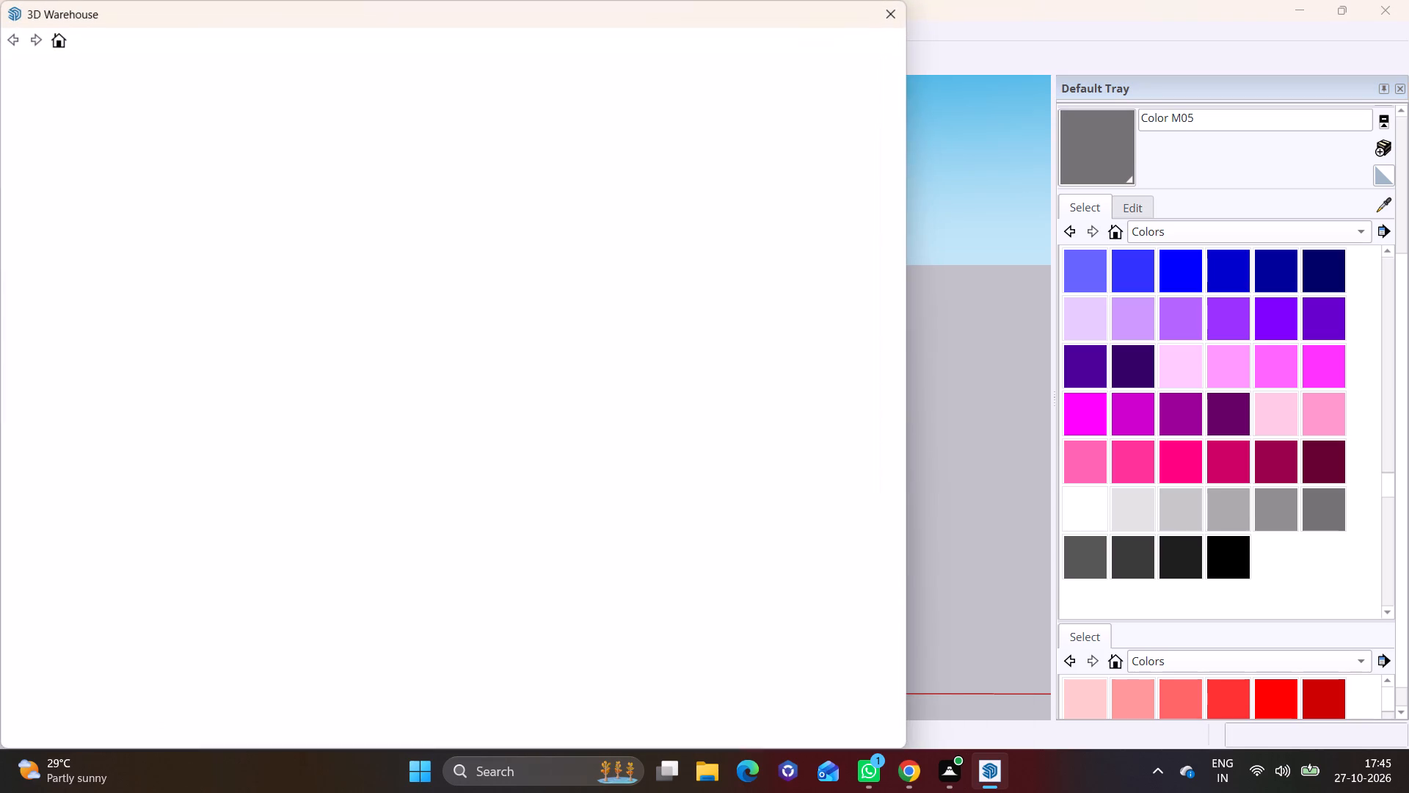
click(294, 87)
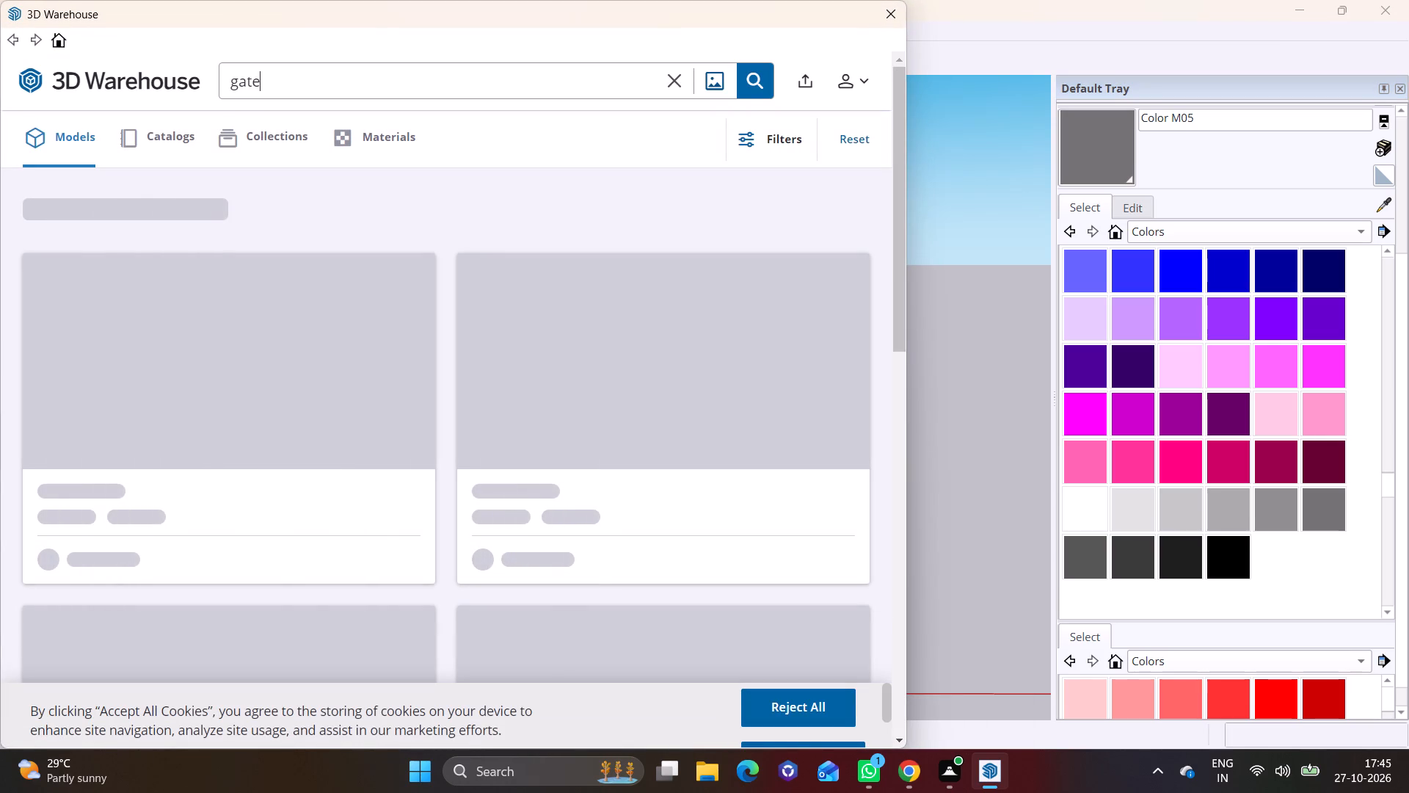
key(BackSpace)
key(BackSpace)
key(BackSpace)
key(BackSpace)
key(BackSpace)
key(BackSpace)
key(BackSpace)
key(BackSpace)
key(BackSpace)
key(BackSpace)
key(BackSpace)
key(BackSpace)
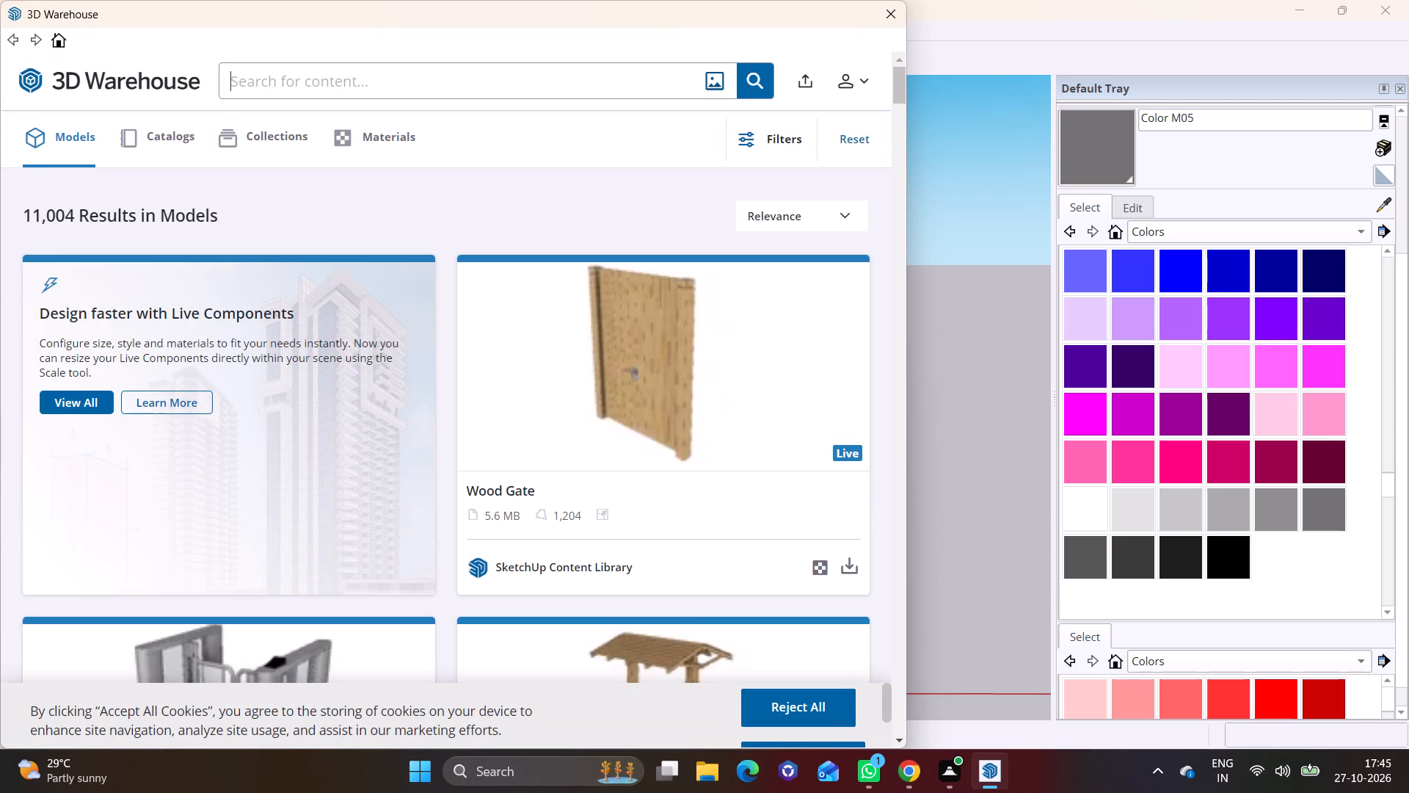
text(railing)
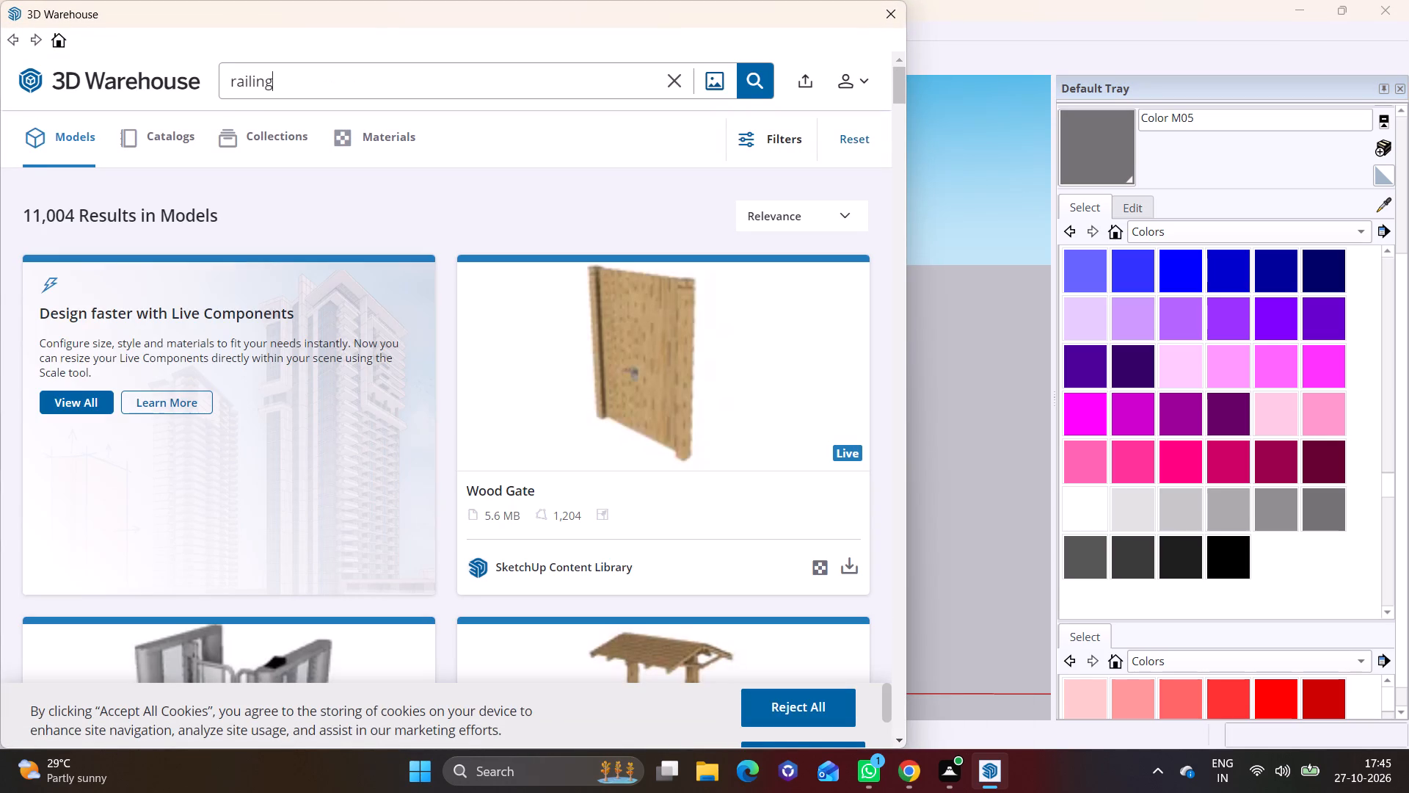
key(Return)
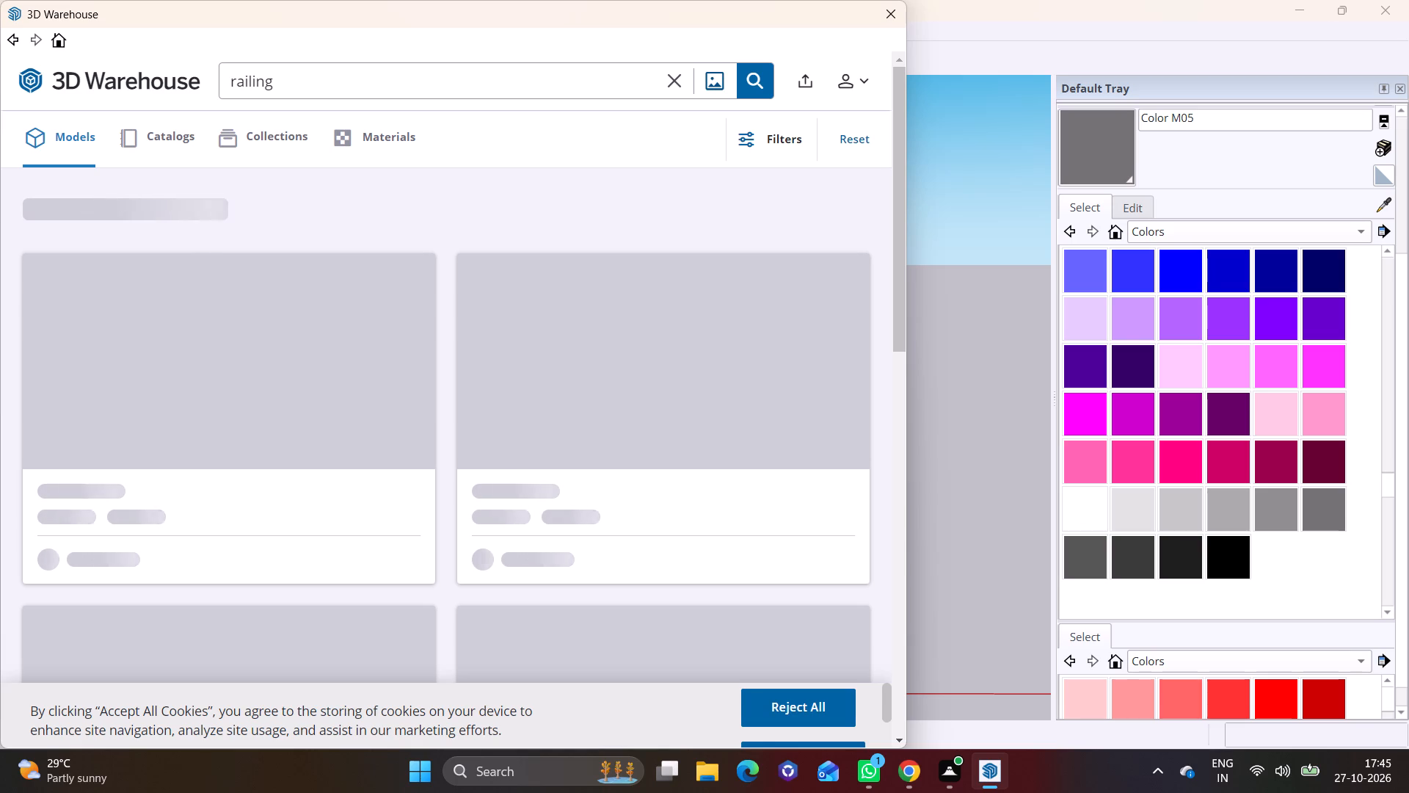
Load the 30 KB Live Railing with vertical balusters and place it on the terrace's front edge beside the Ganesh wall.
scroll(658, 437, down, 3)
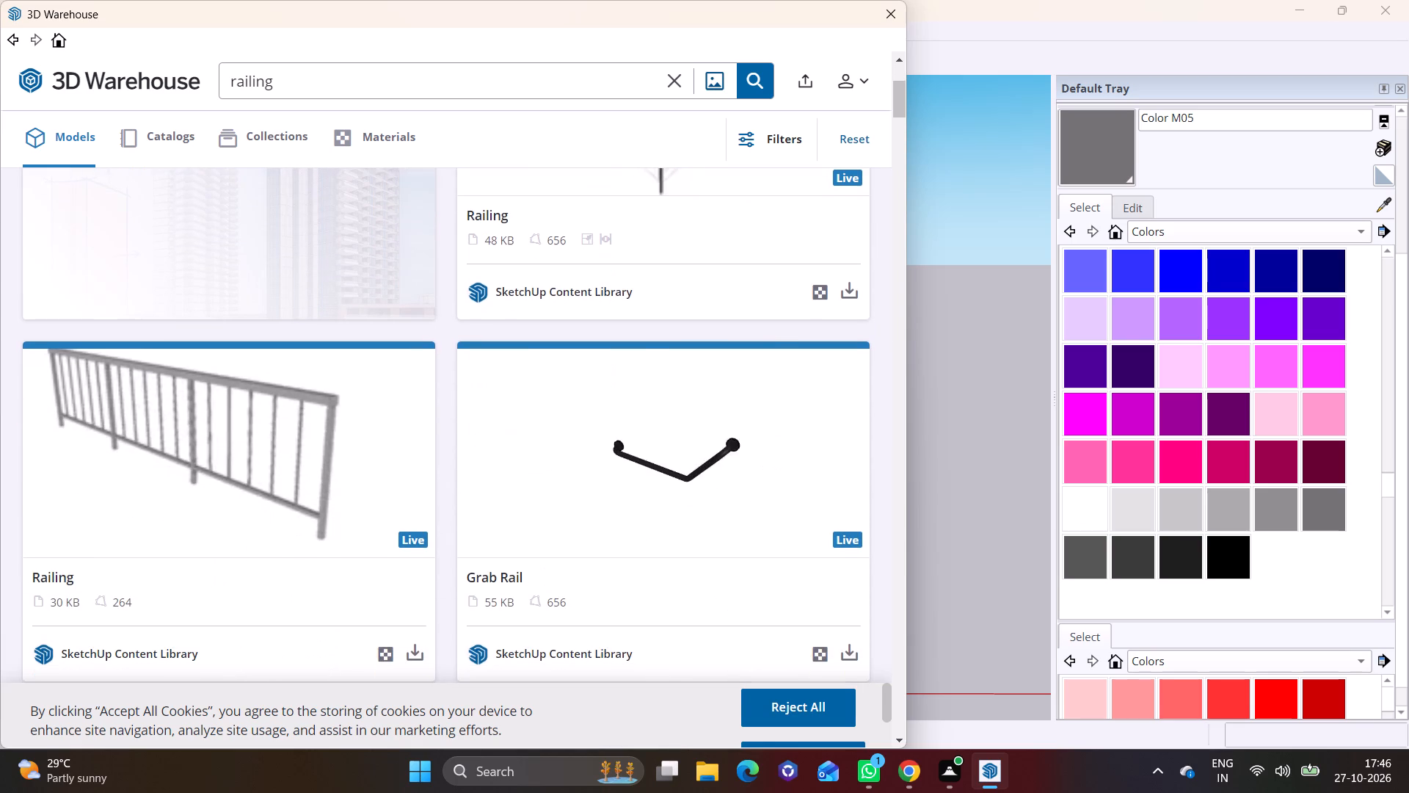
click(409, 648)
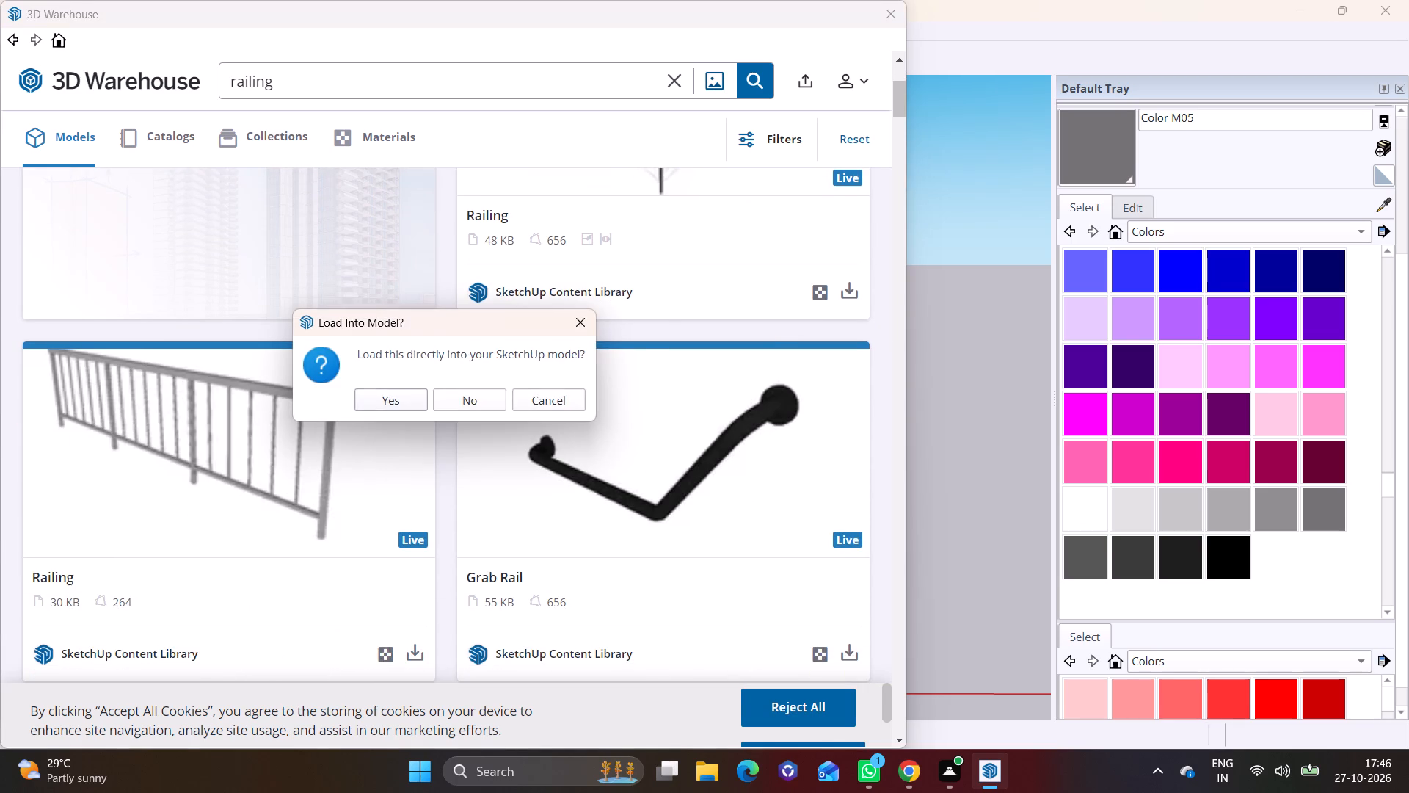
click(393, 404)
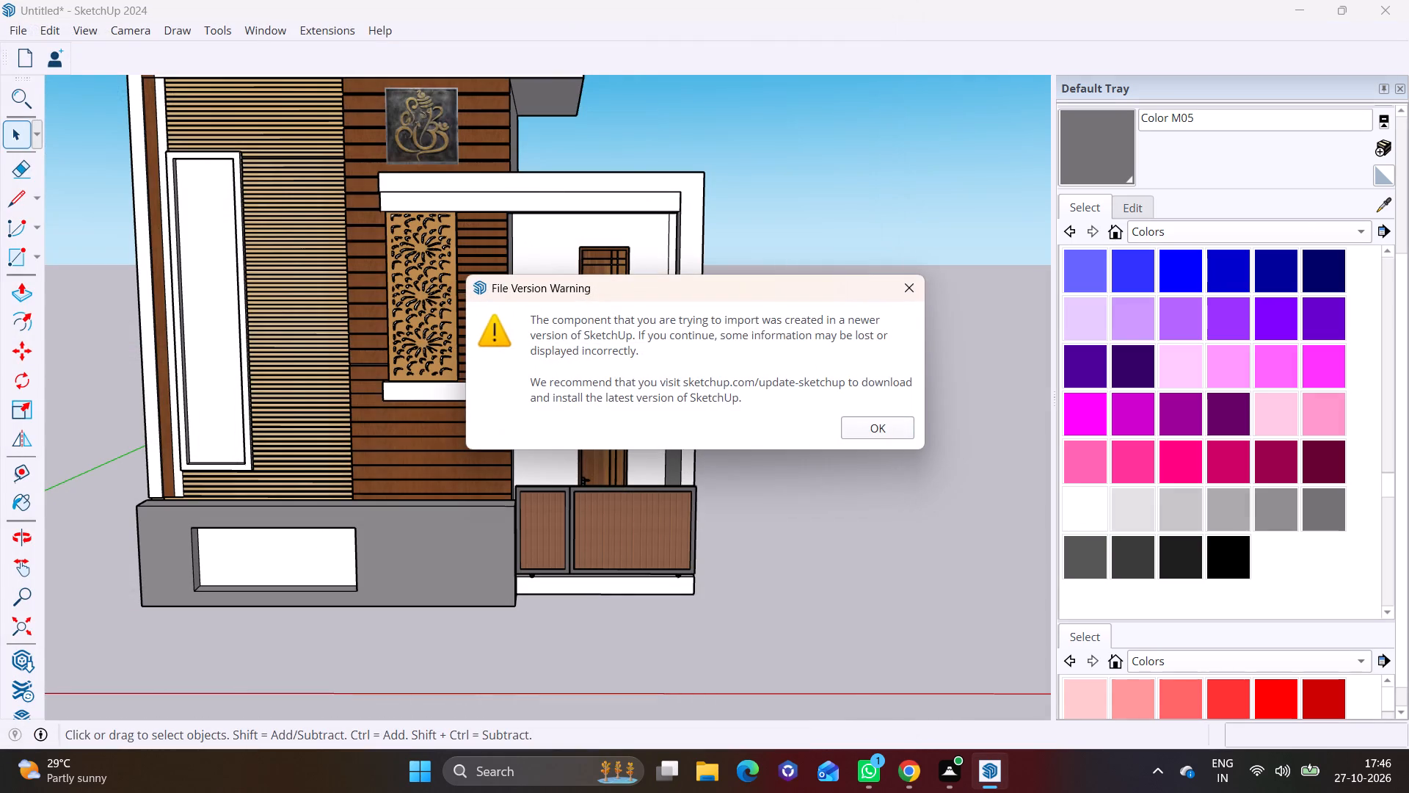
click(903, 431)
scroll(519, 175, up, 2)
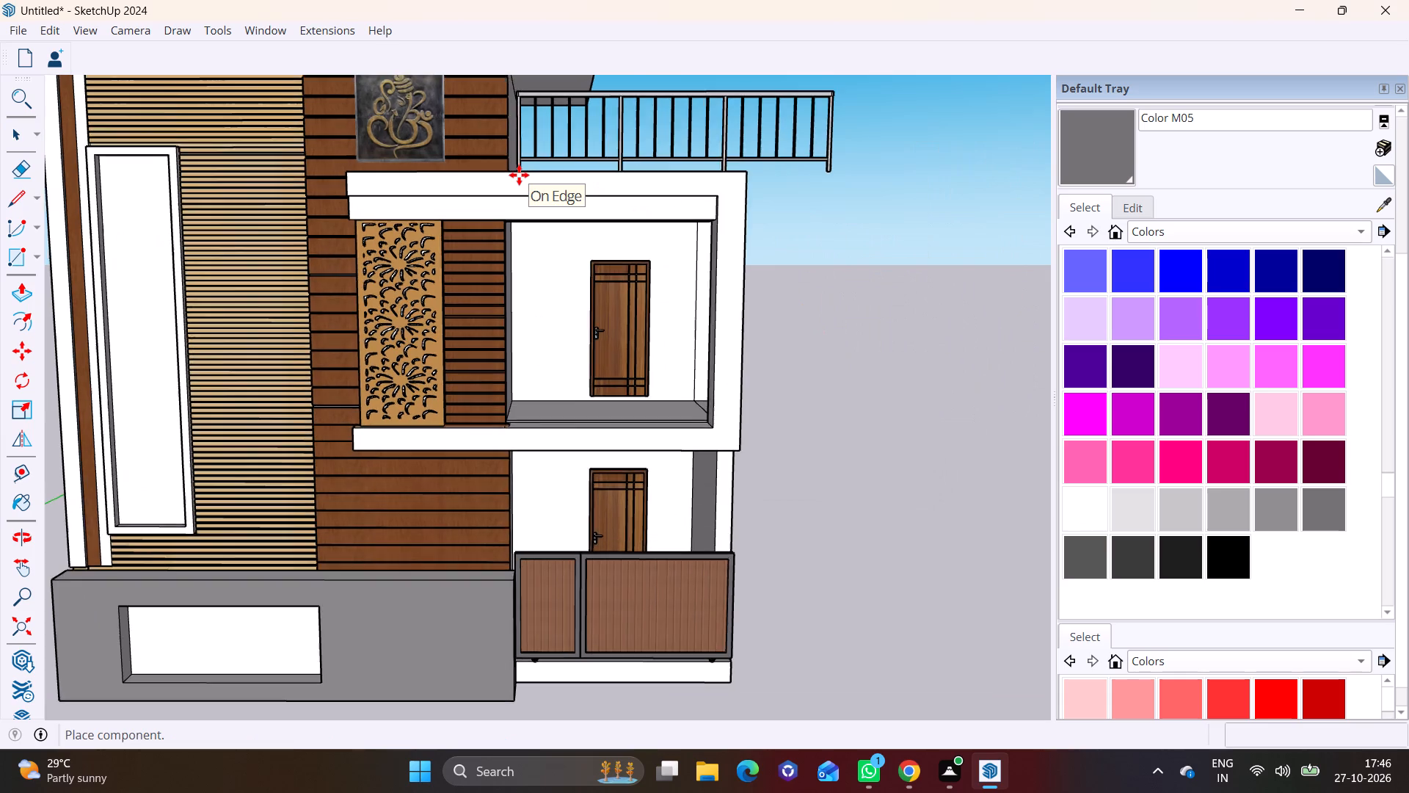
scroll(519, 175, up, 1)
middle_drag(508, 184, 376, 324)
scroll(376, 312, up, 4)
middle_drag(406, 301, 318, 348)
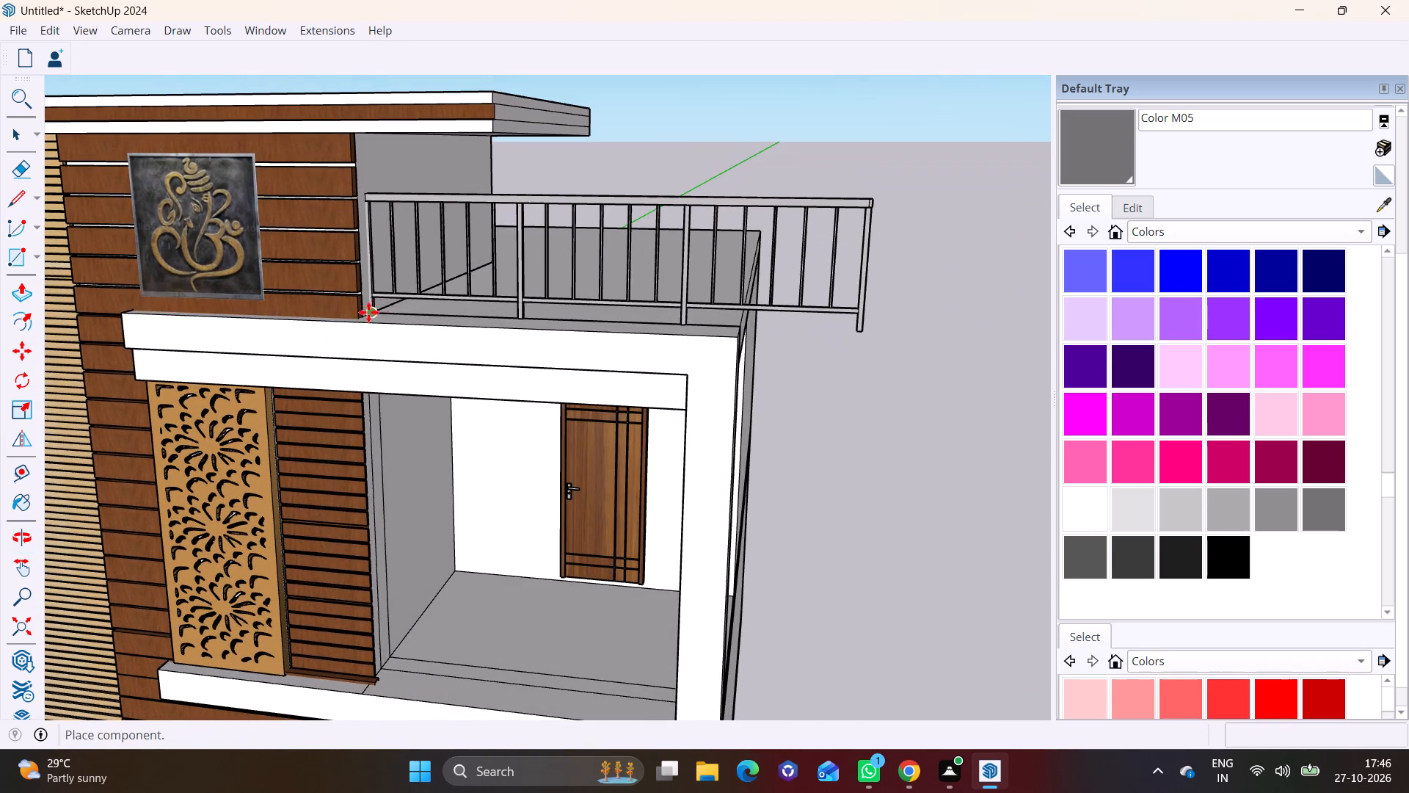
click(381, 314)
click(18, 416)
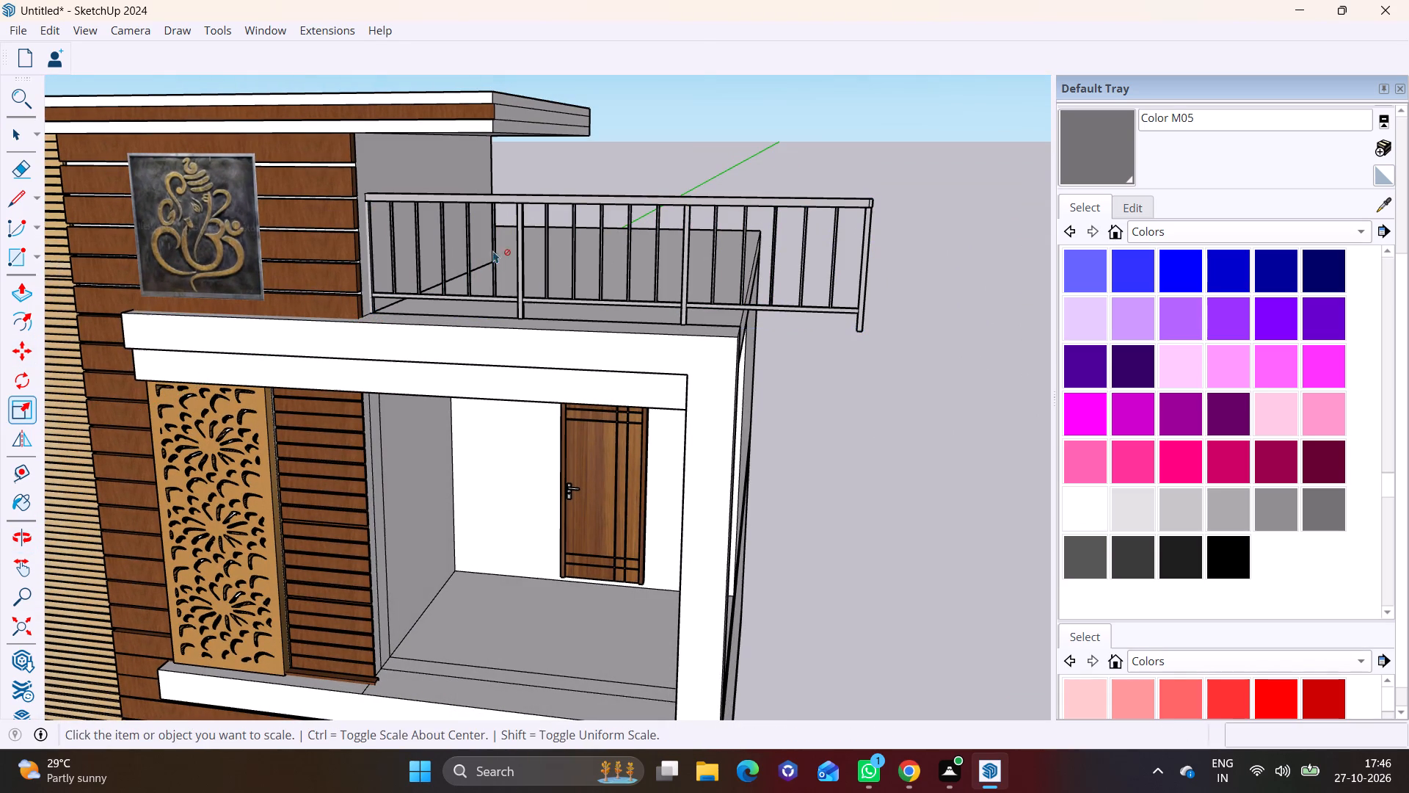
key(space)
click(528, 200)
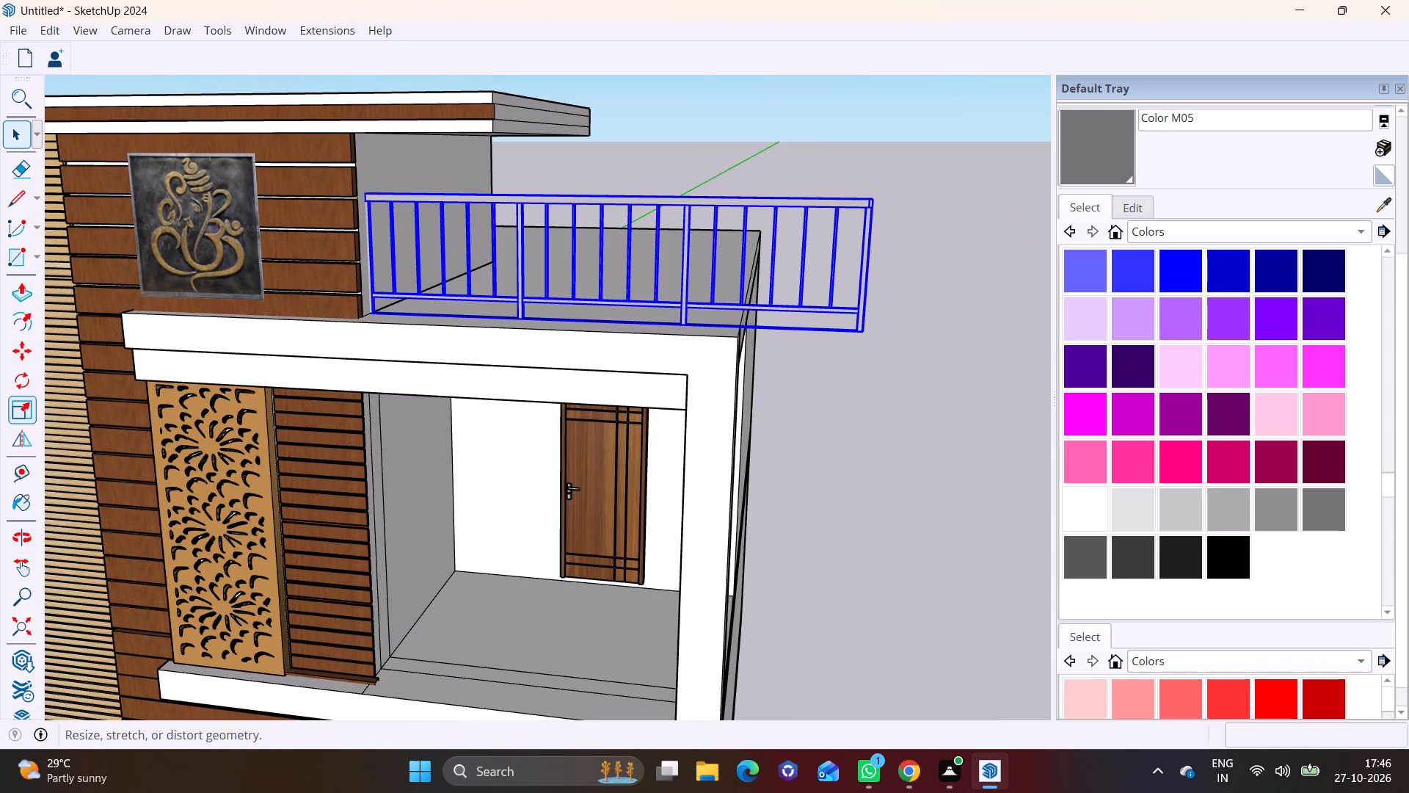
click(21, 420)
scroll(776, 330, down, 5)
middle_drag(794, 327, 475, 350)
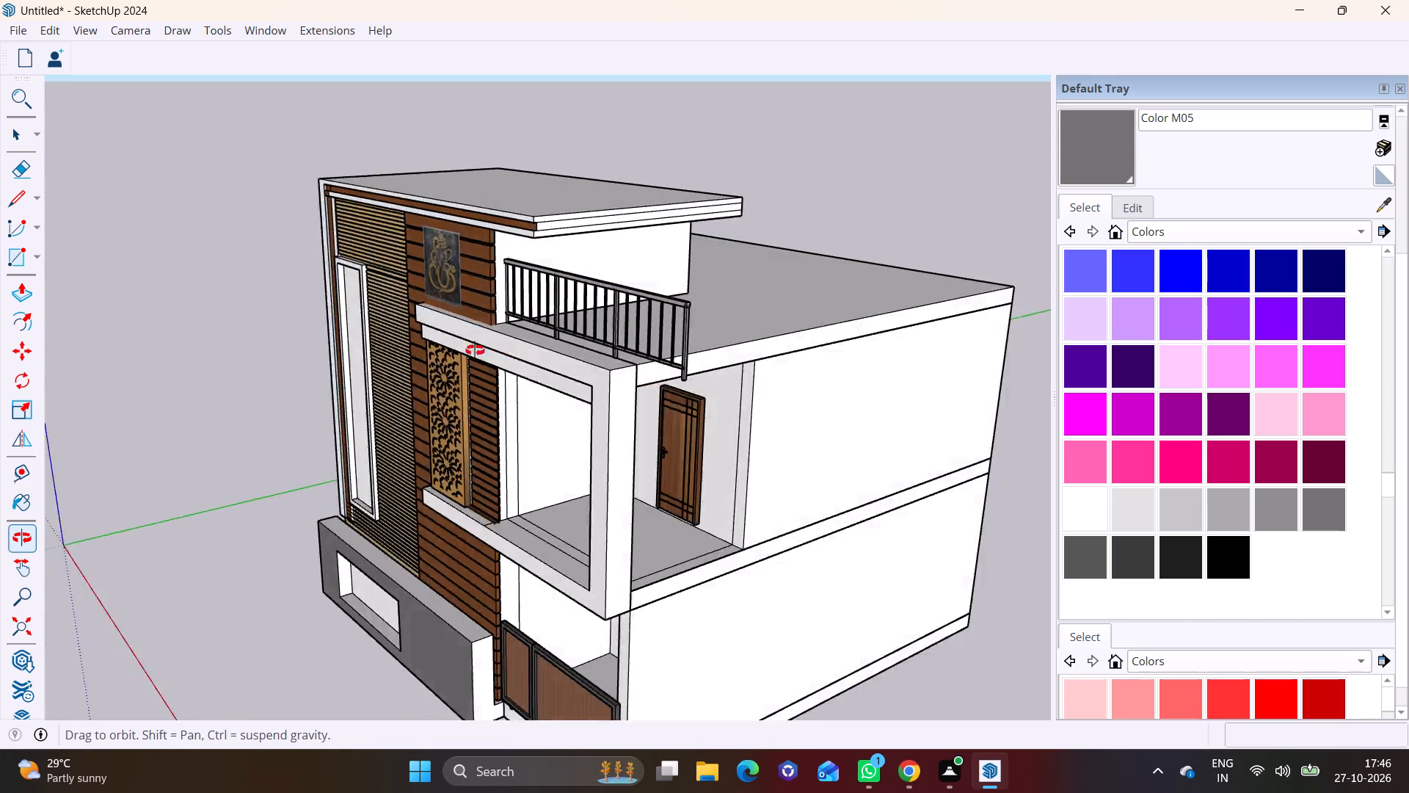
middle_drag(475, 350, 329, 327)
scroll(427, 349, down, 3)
Load the 52 KB wood-topped Railing with closely spaced bars from the 3D Warehouse railing results and place it on the terrace roof.
click(256, 26)
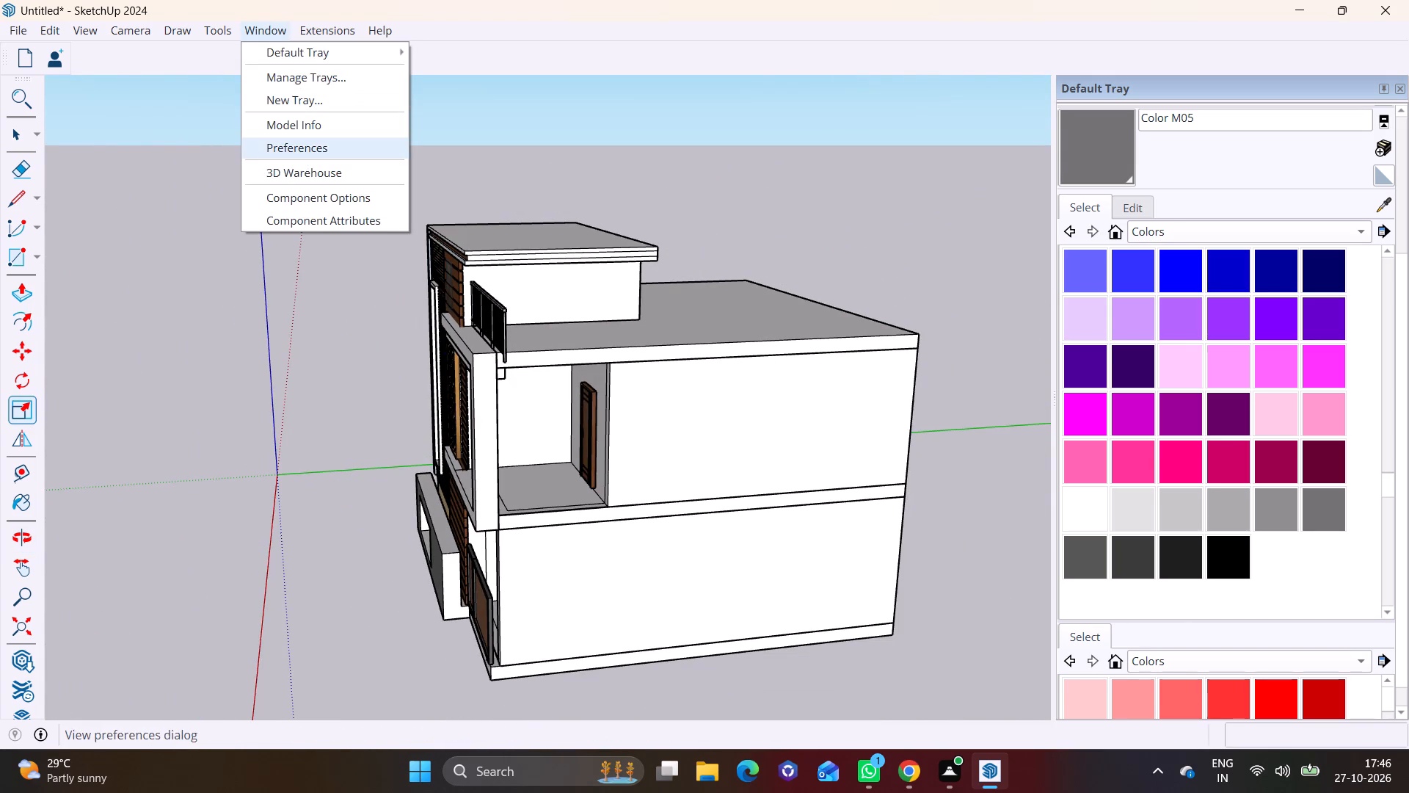
click(299, 172)
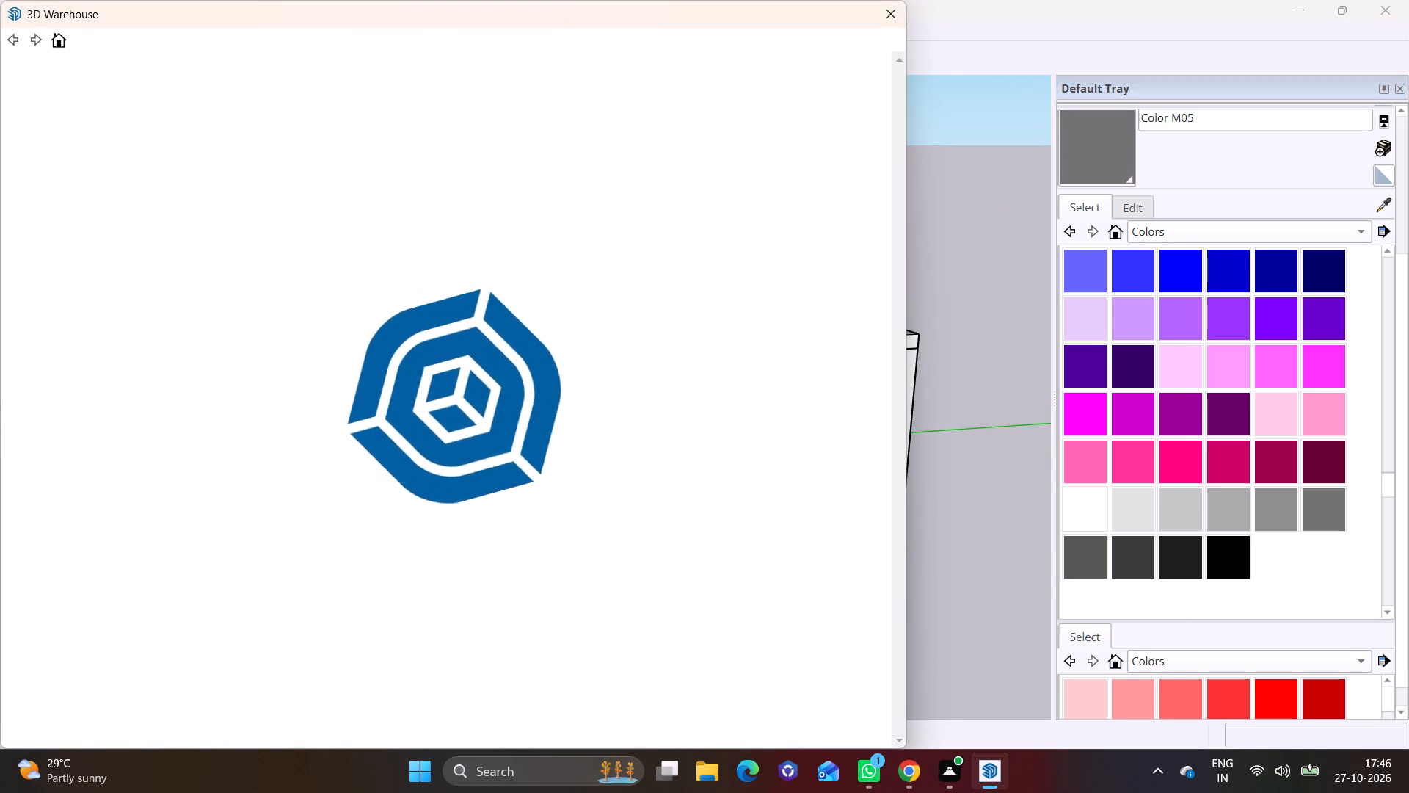
double_click(898, 736)
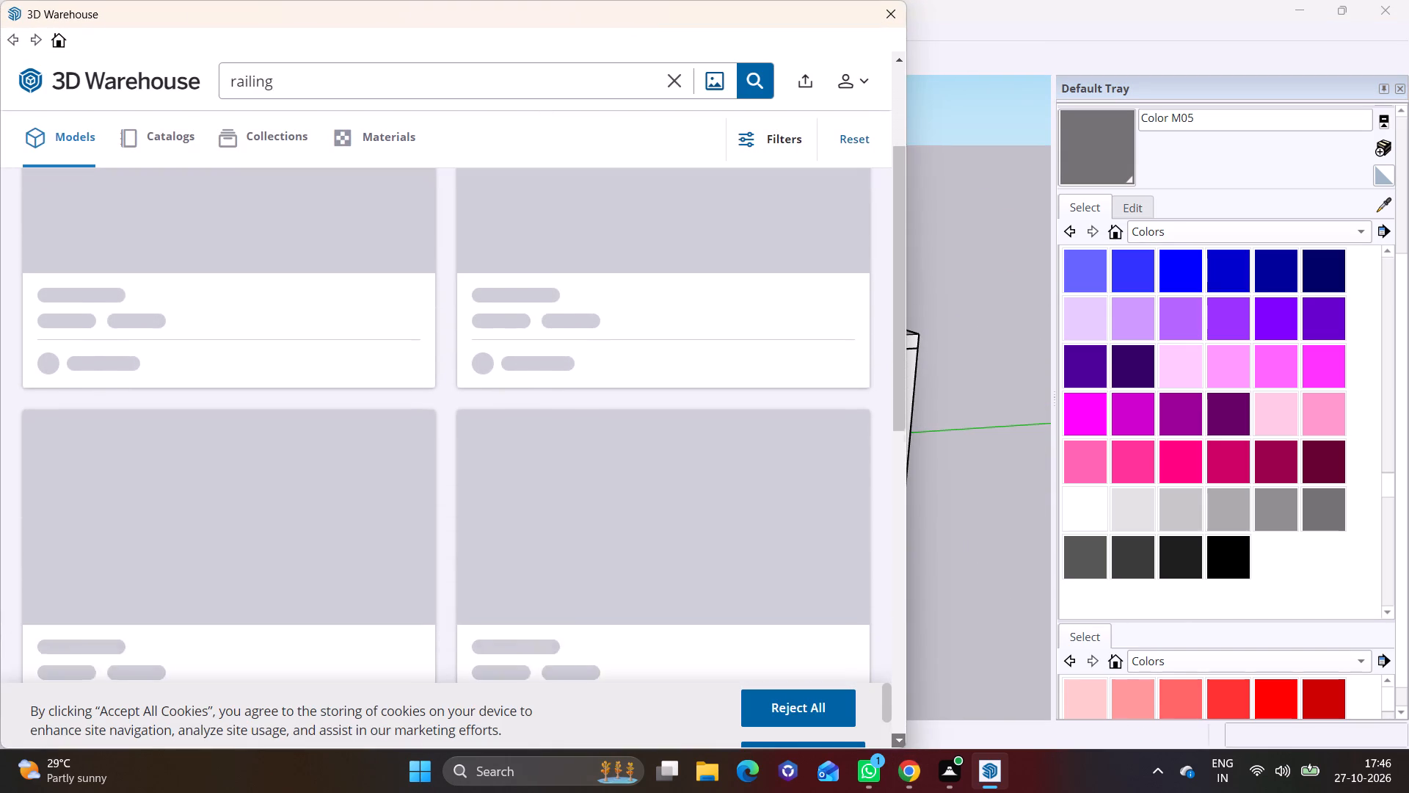
click(898, 736)
click(898, 736)
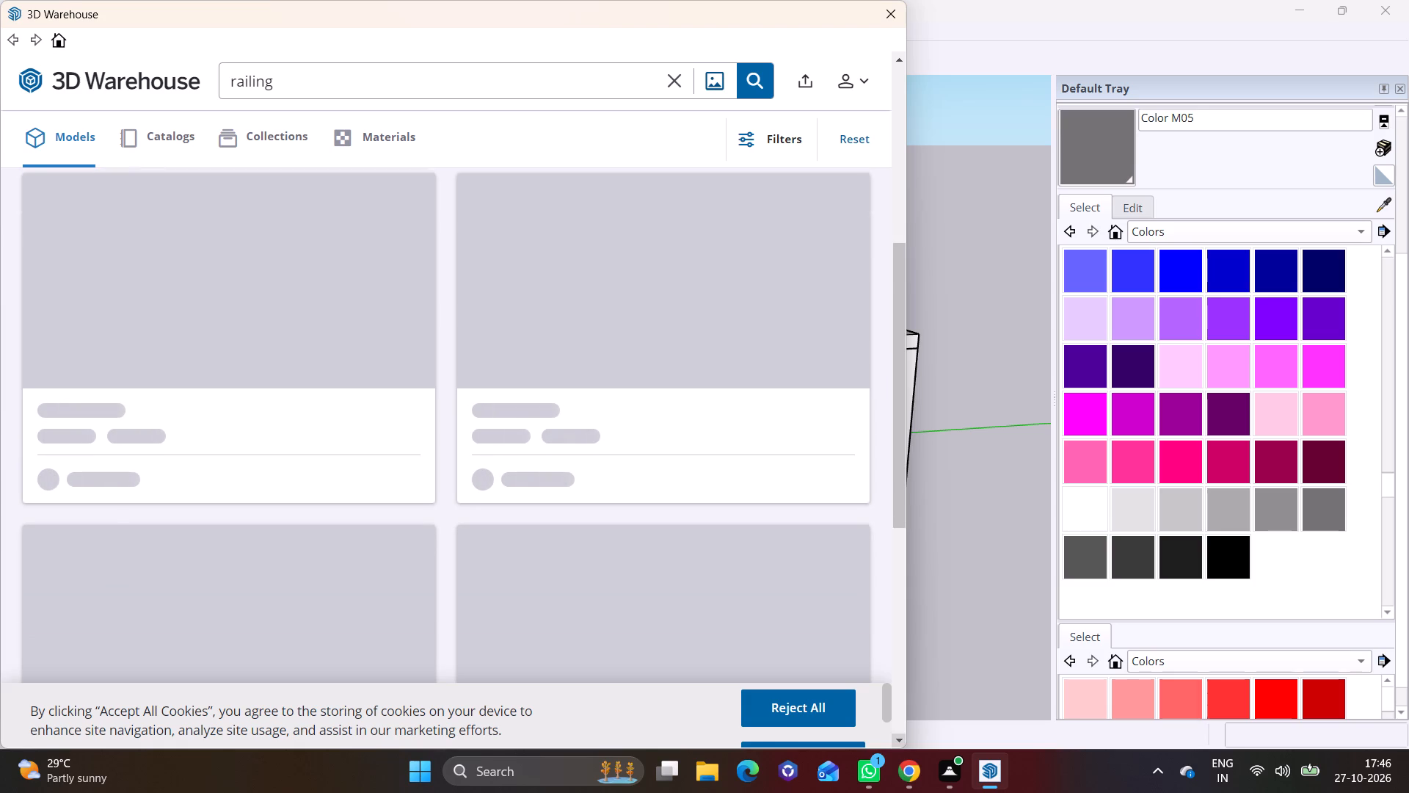
click(894, 740)
click(895, 740)
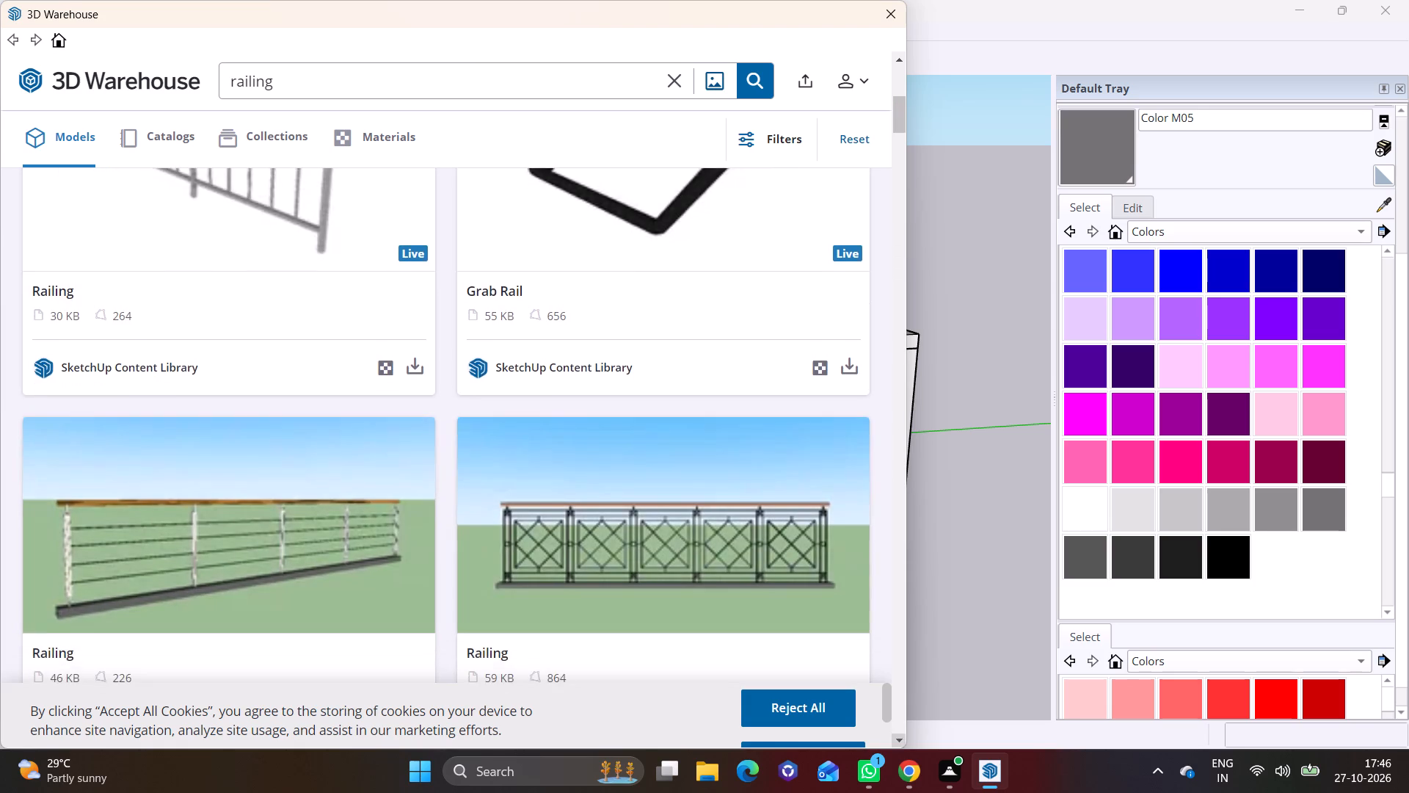
click(895, 740)
click(895, 740)
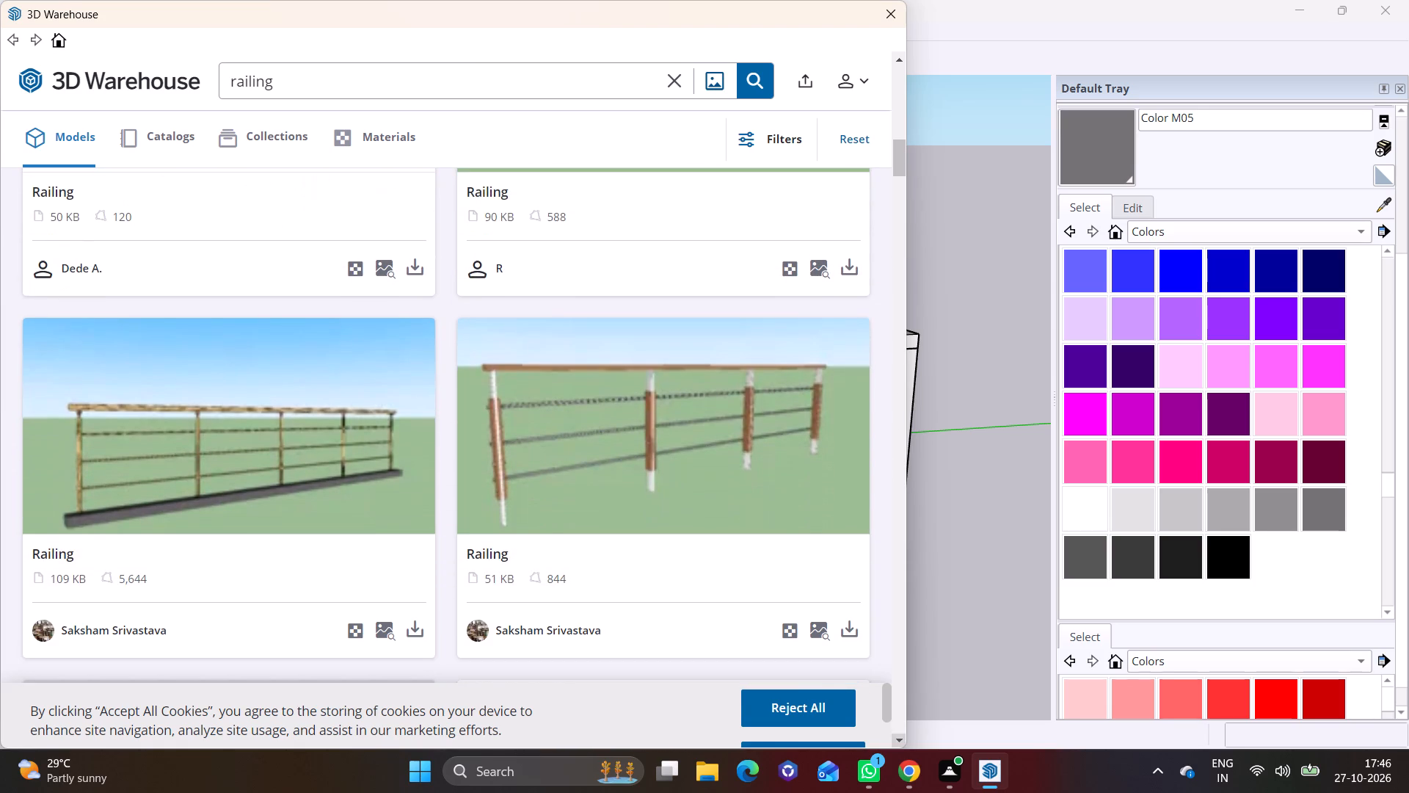
click(895, 740)
click(895, 740)
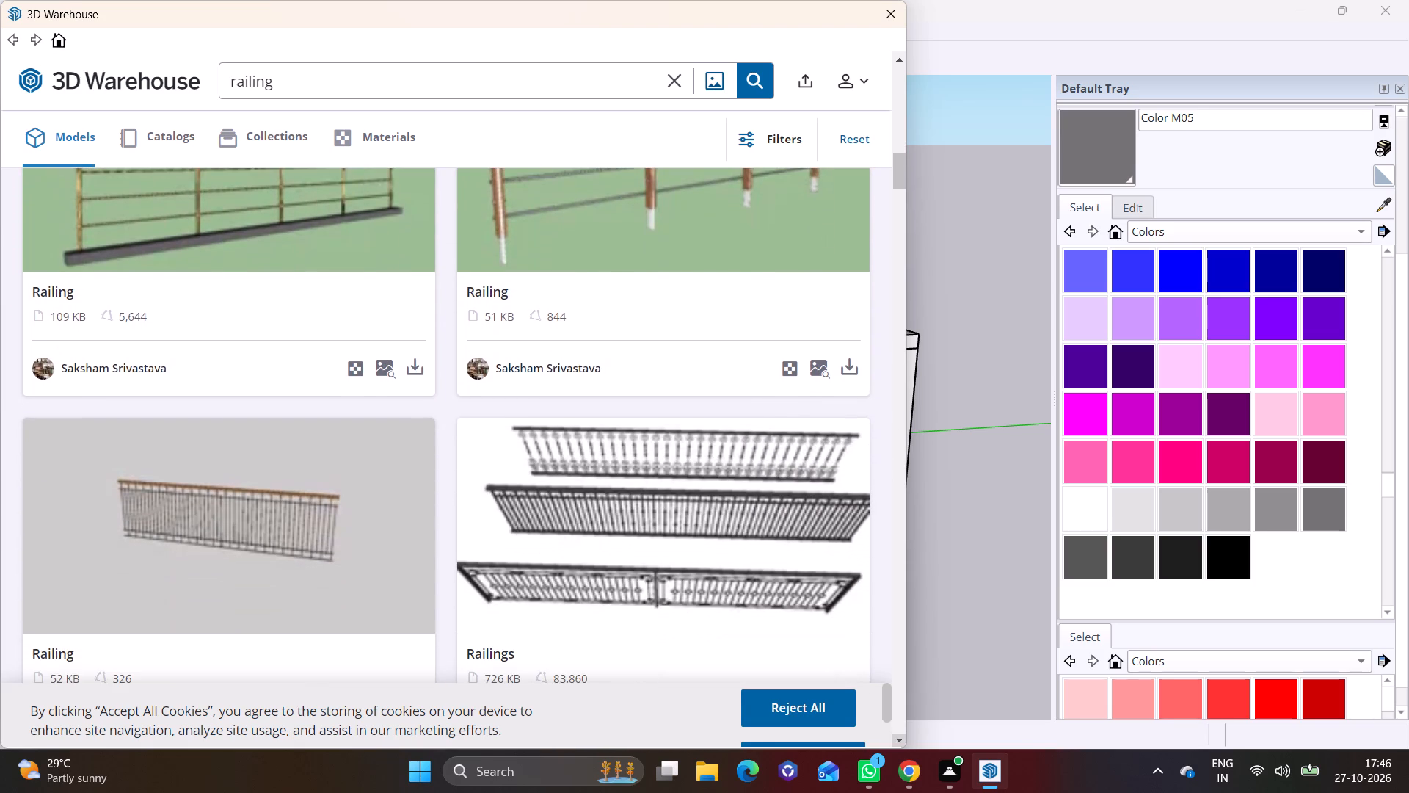
click(895, 740)
click(415, 488)
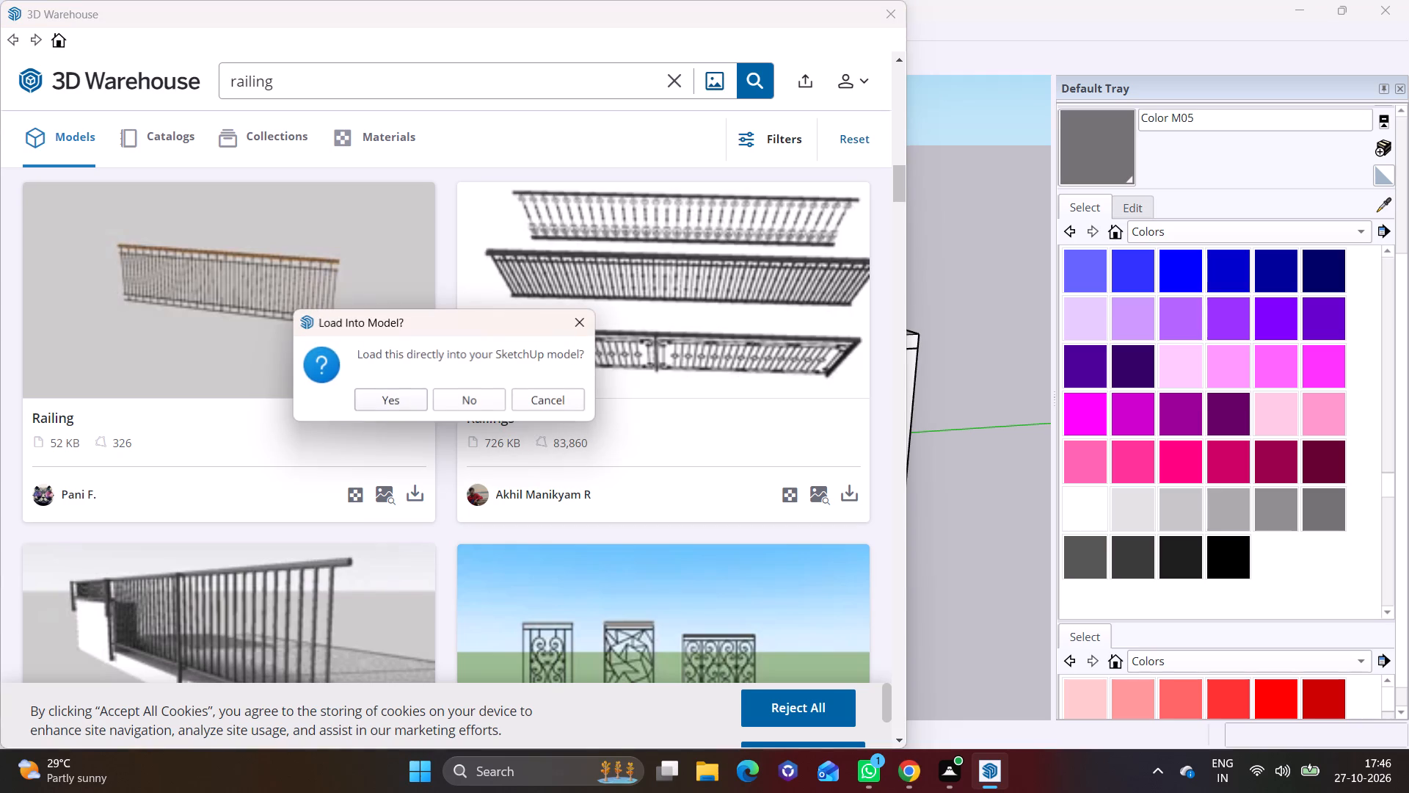
click(375, 393)
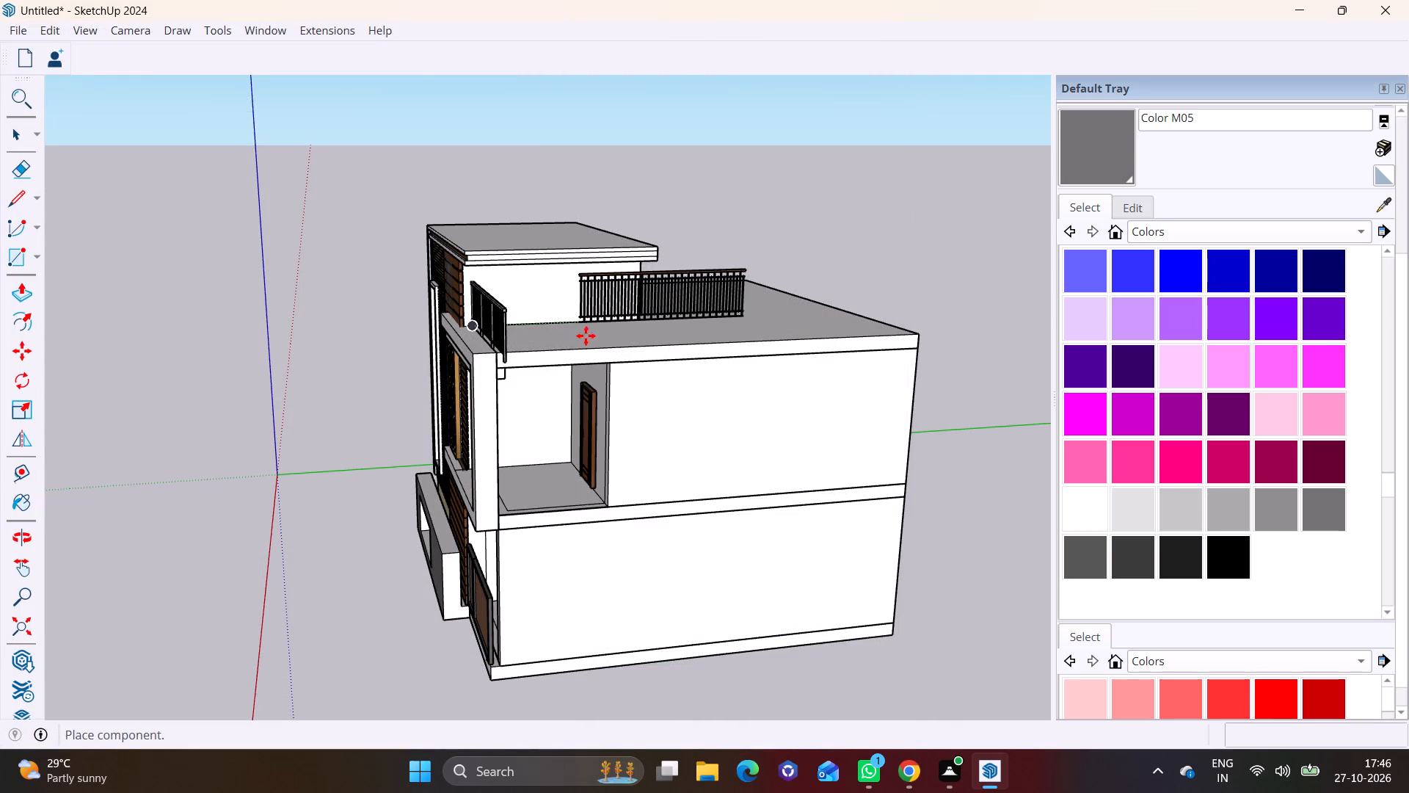
click(586, 336)
key(space)
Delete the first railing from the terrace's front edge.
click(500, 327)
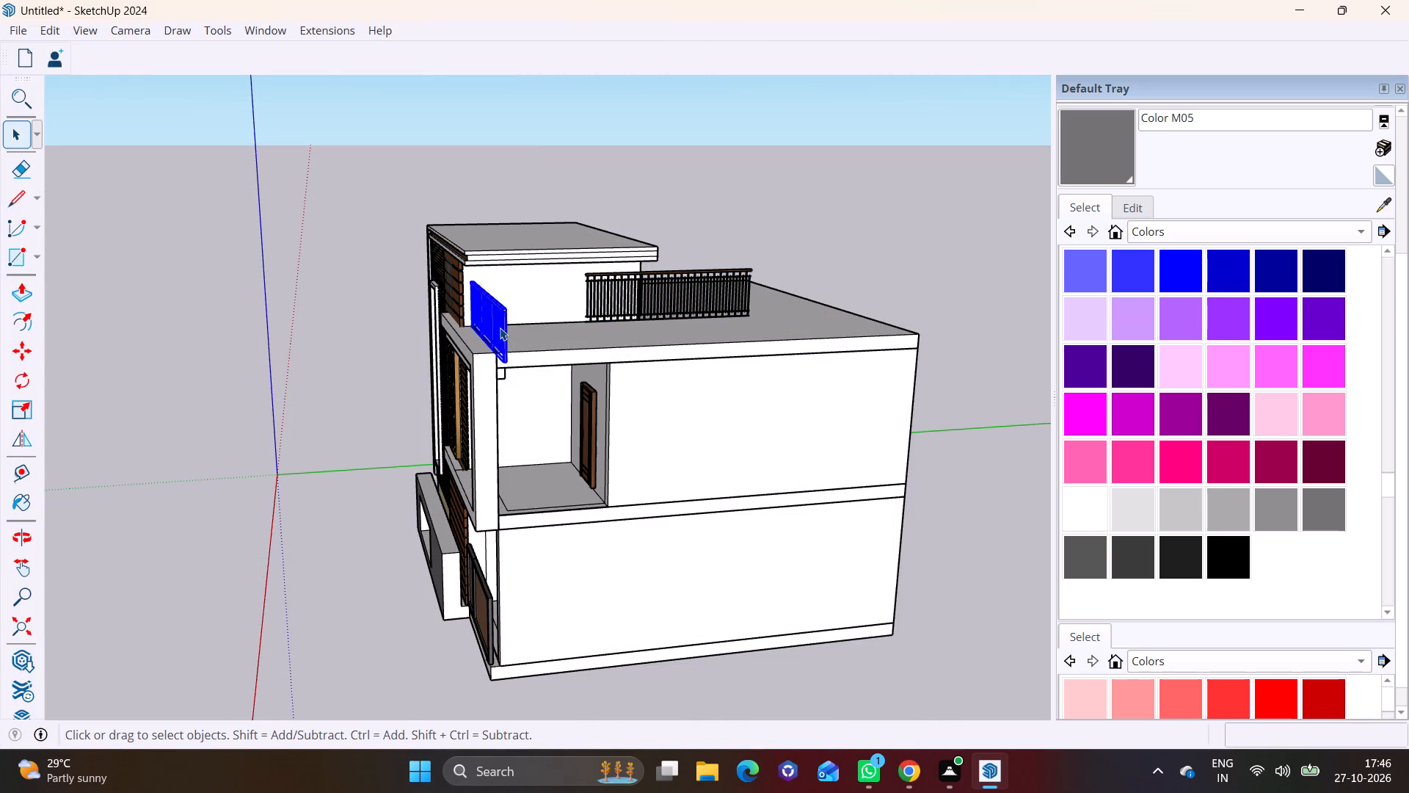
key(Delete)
Rotate the wood-topped railing 90 degrees on the terrace roof so it runs parallel to the front edge.
middle_drag(647, 306, 601, 459)
scroll(601, 459, down, 1)
scroll(648, 329, up, 2)
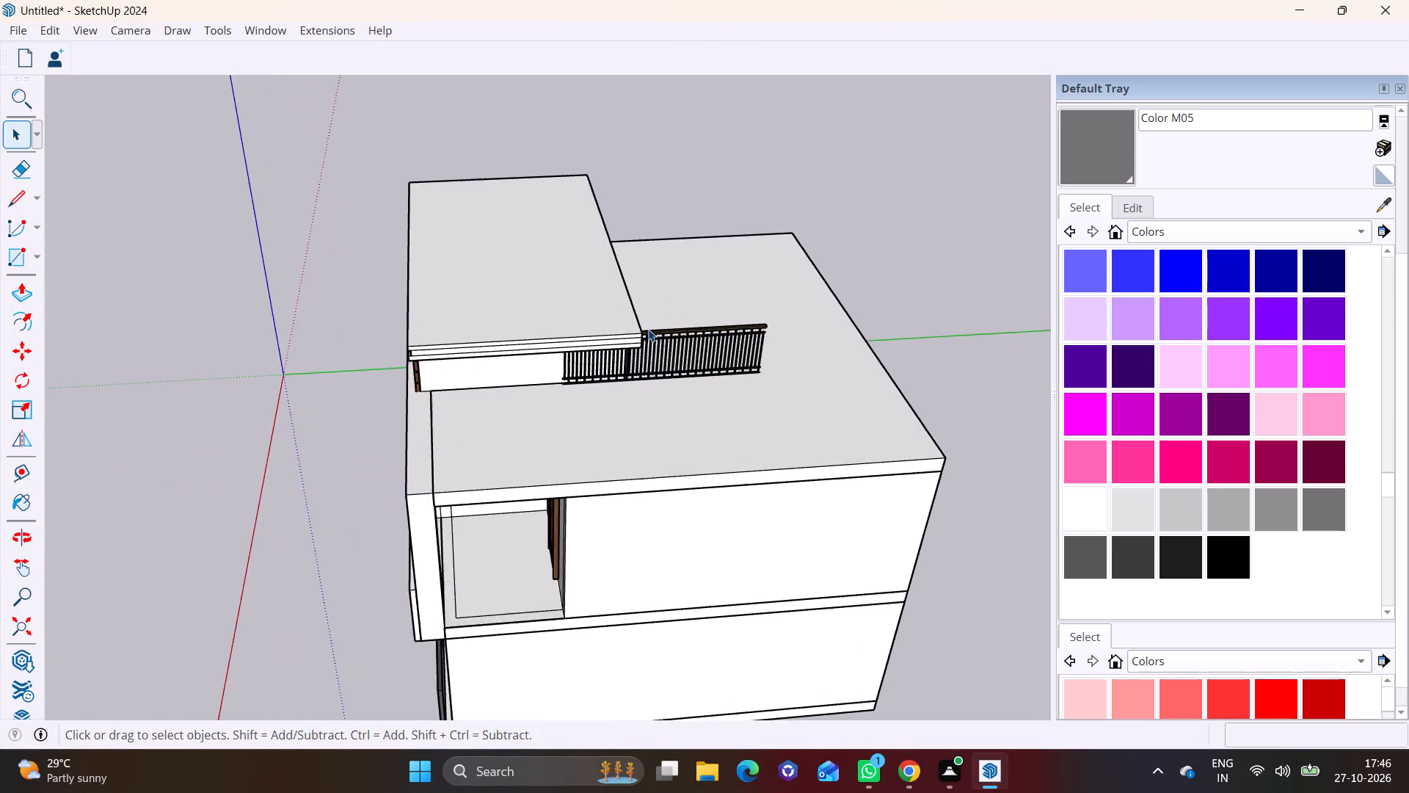
shift+middle_drag(651, 328, 426, 433)
click(429, 466)
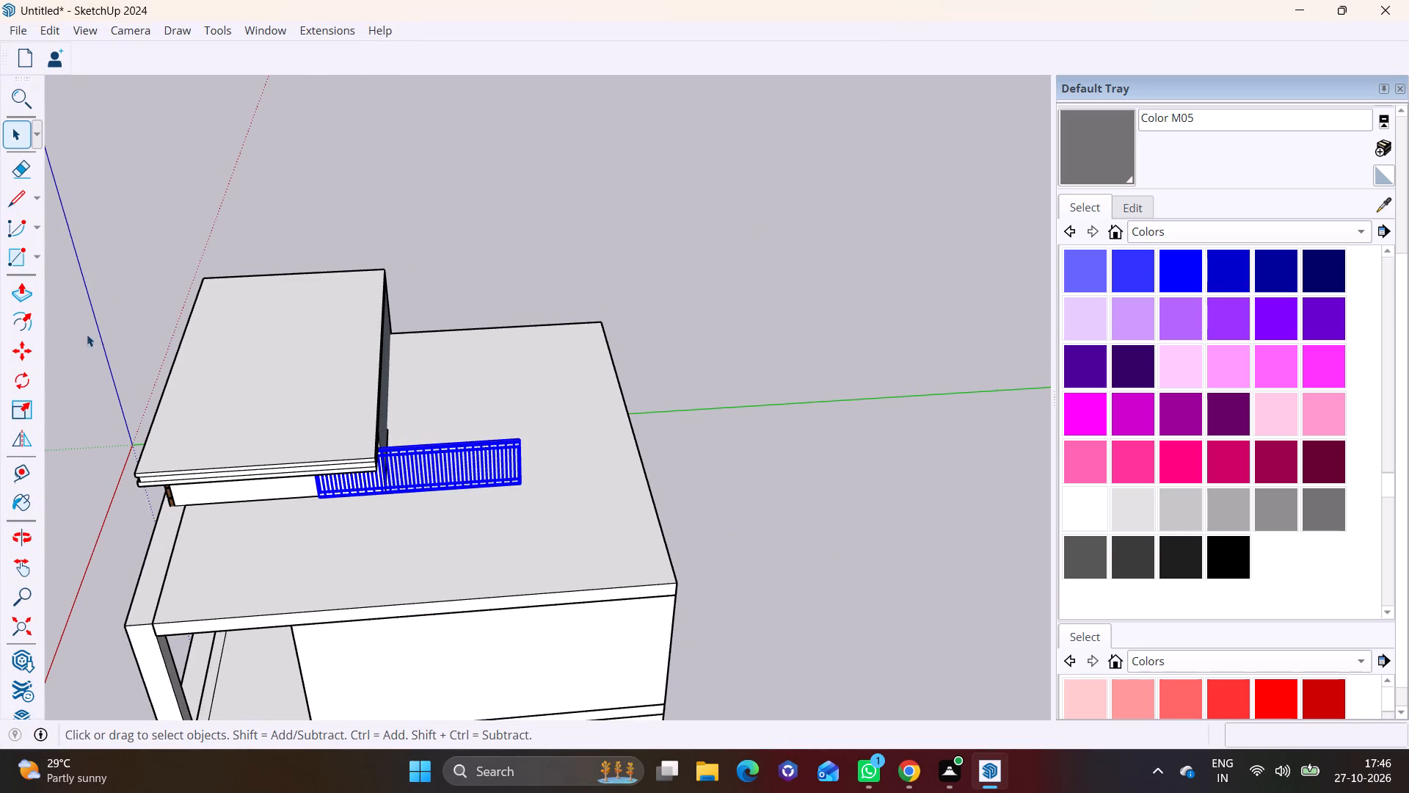
click(14, 379)
click(438, 547)
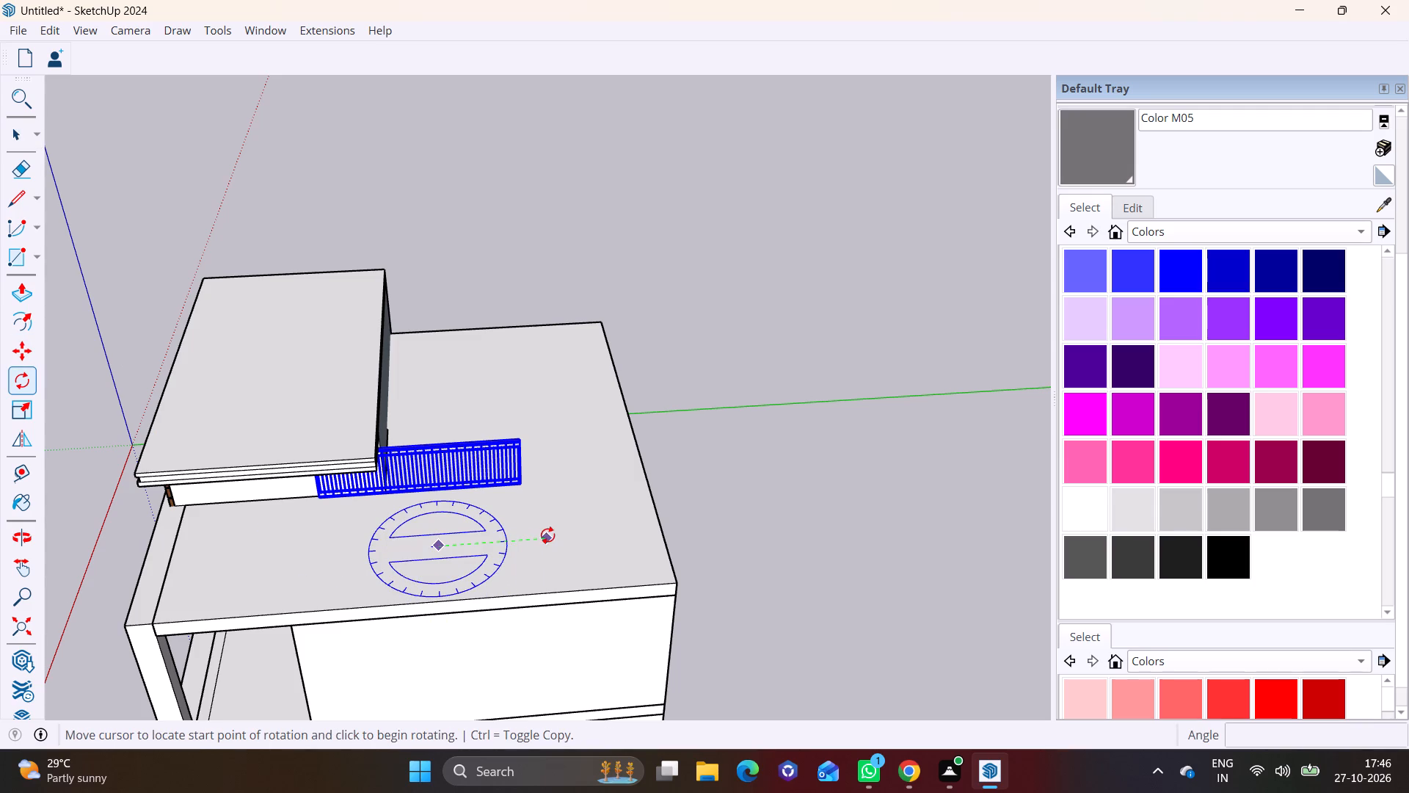
click(547, 535)
click(444, 637)
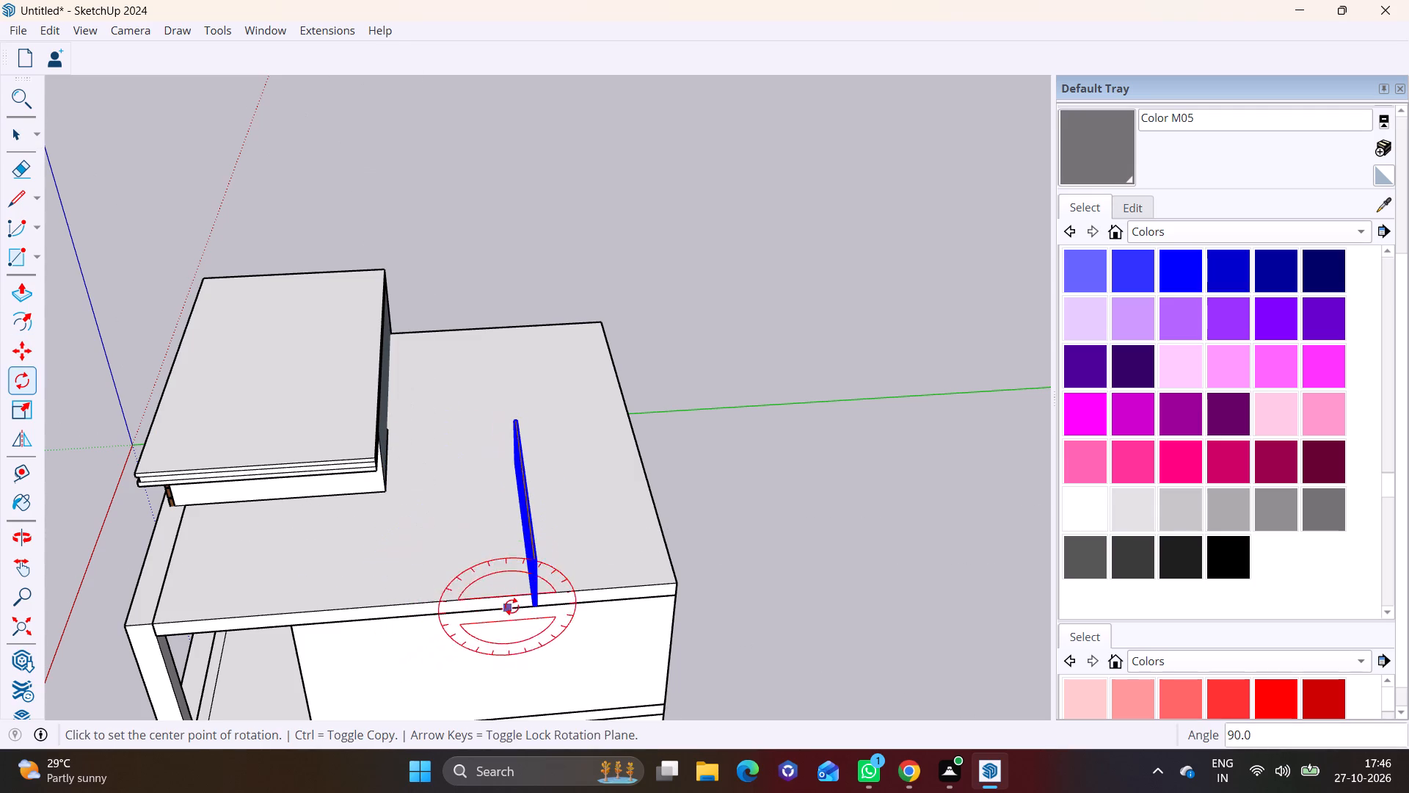
Move the railing to the terrace's front edge with its end corner against the Ganesh wall.
scroll(525, 590, up, 2)
key(m)
click(536, 601)
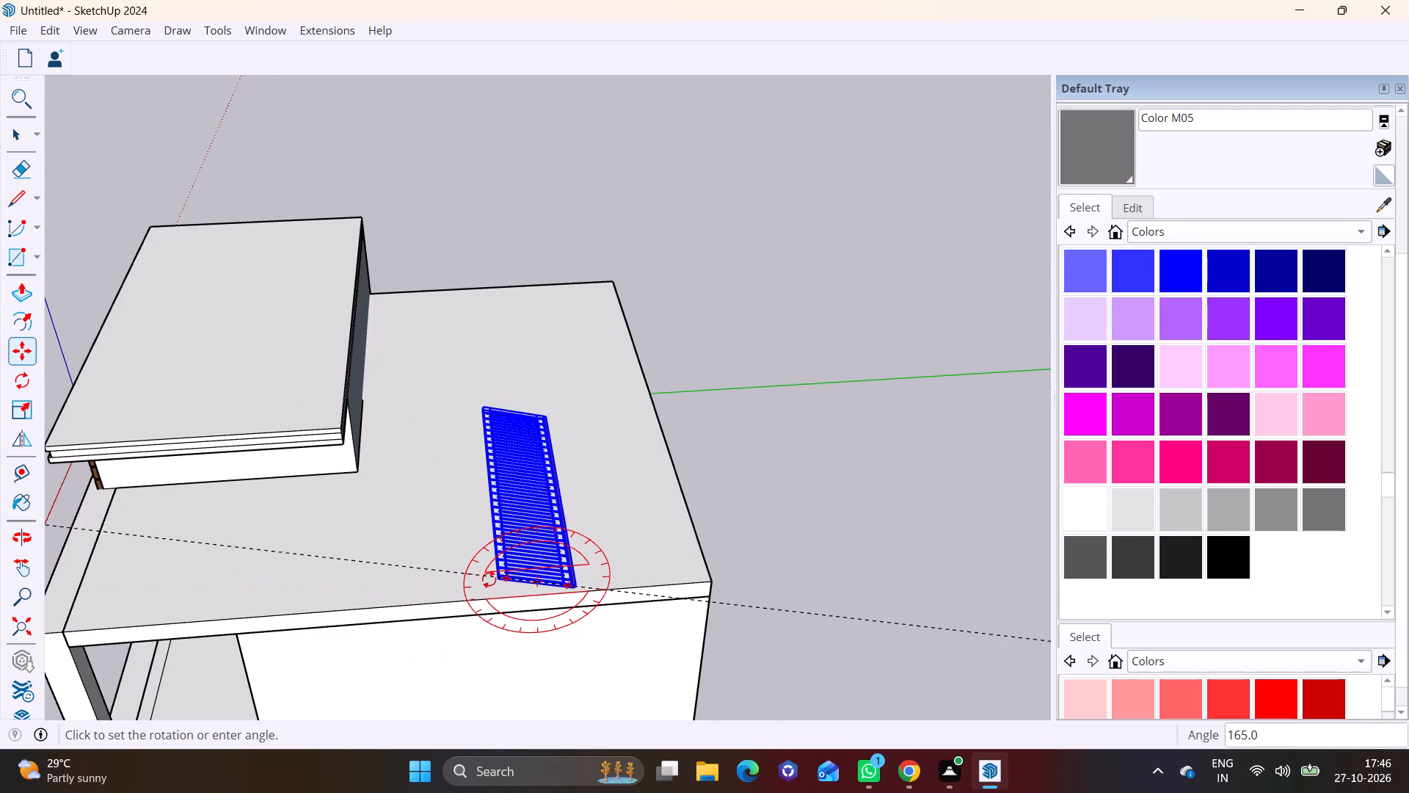
key(space)
key(m)
click(511, 387)
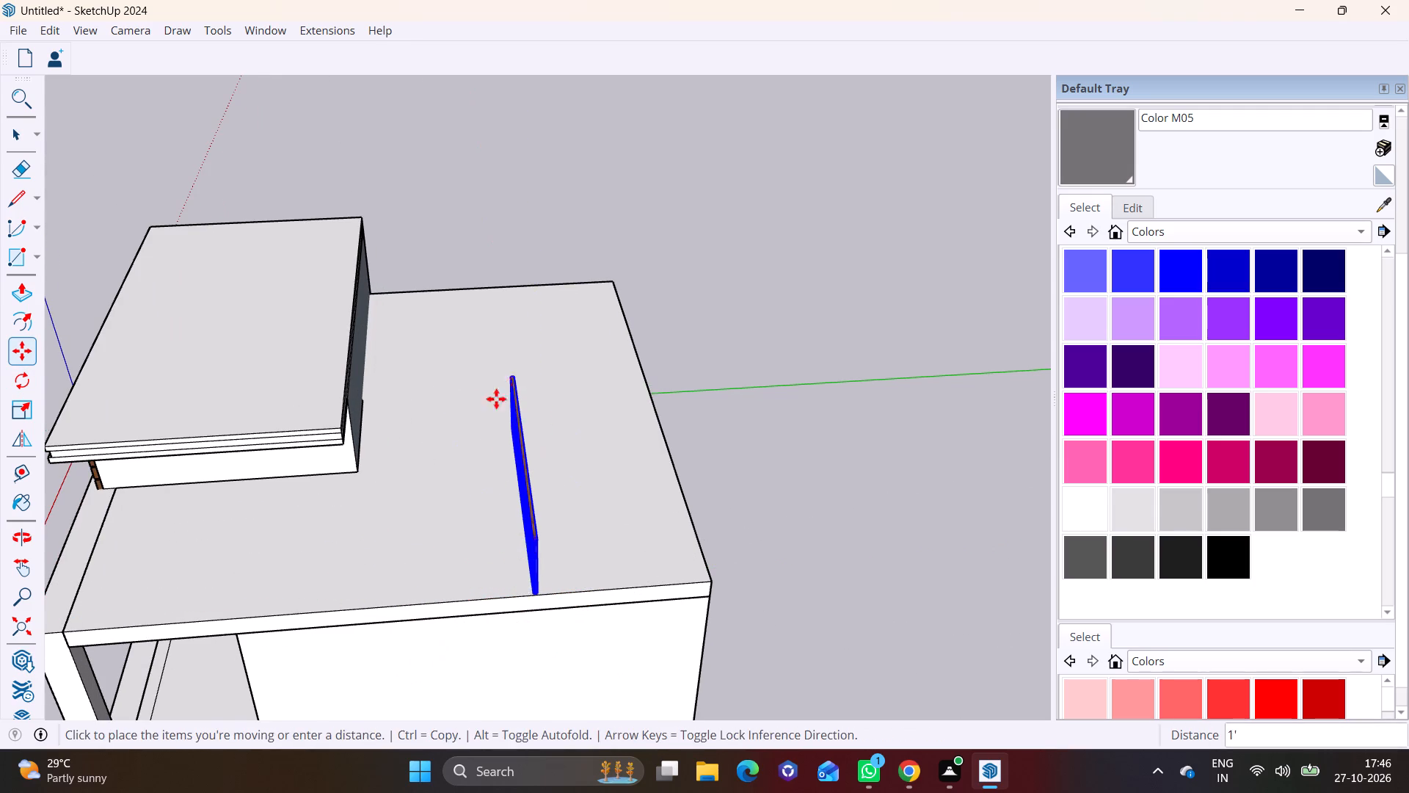
shift+middle_drag(183, 441, 677, 439)
scroll(563, 478, up, 4)
middle_drag(520, 466, 667, 390)
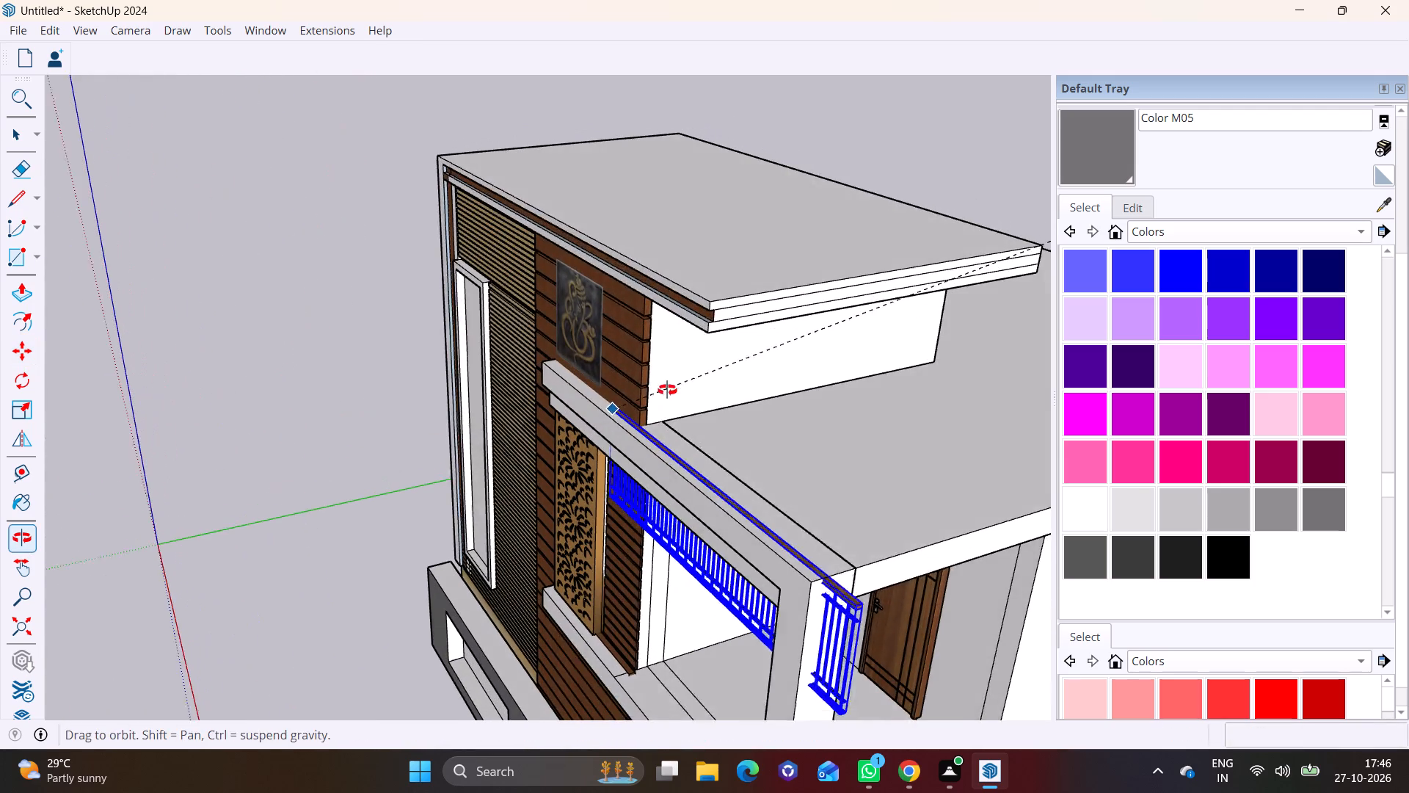
middle_drag(667, 390, 681, 390)
click(666, 338)
key(space)
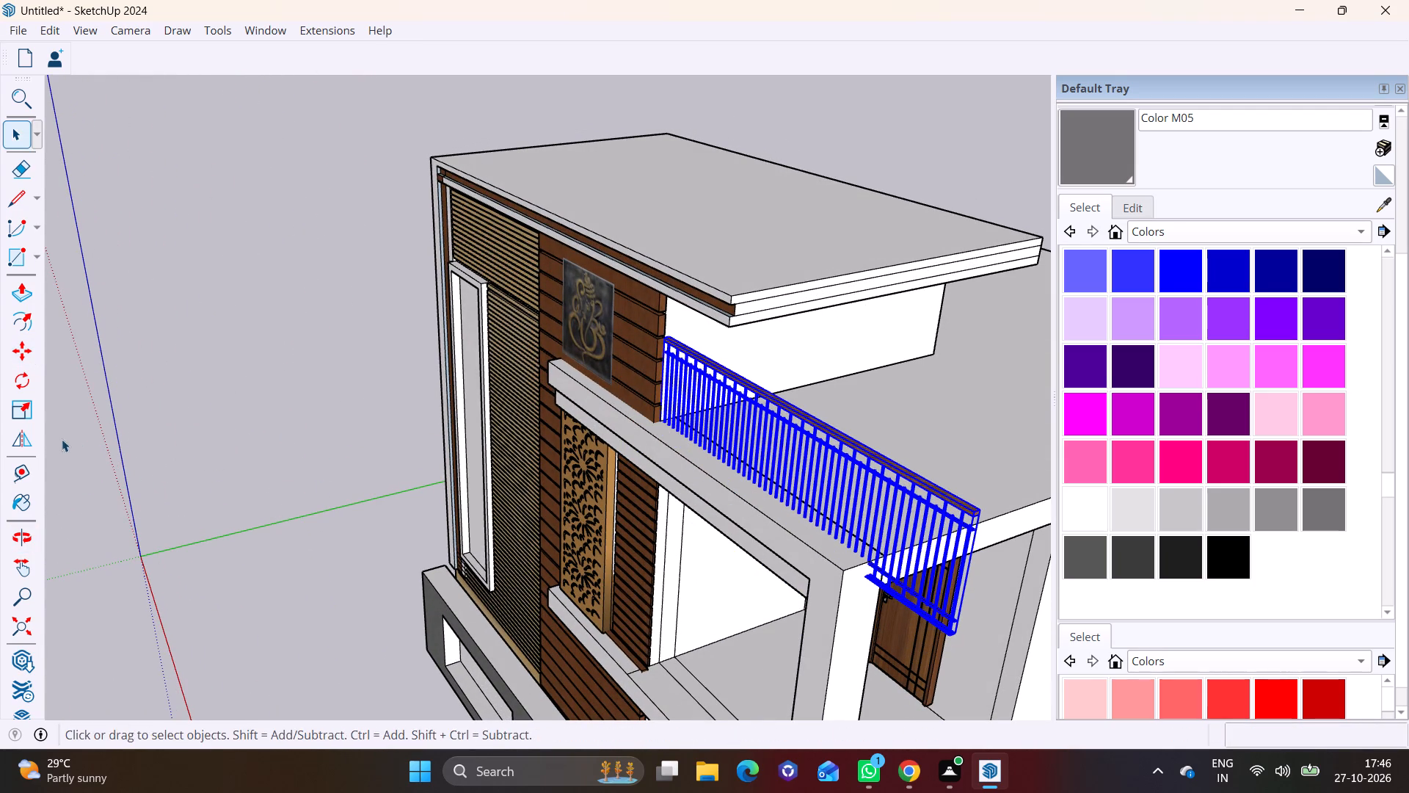
Scale the railing to about 0.76 of its length to fit the terrace's front edge, and reduce its height.
click(25, 398)
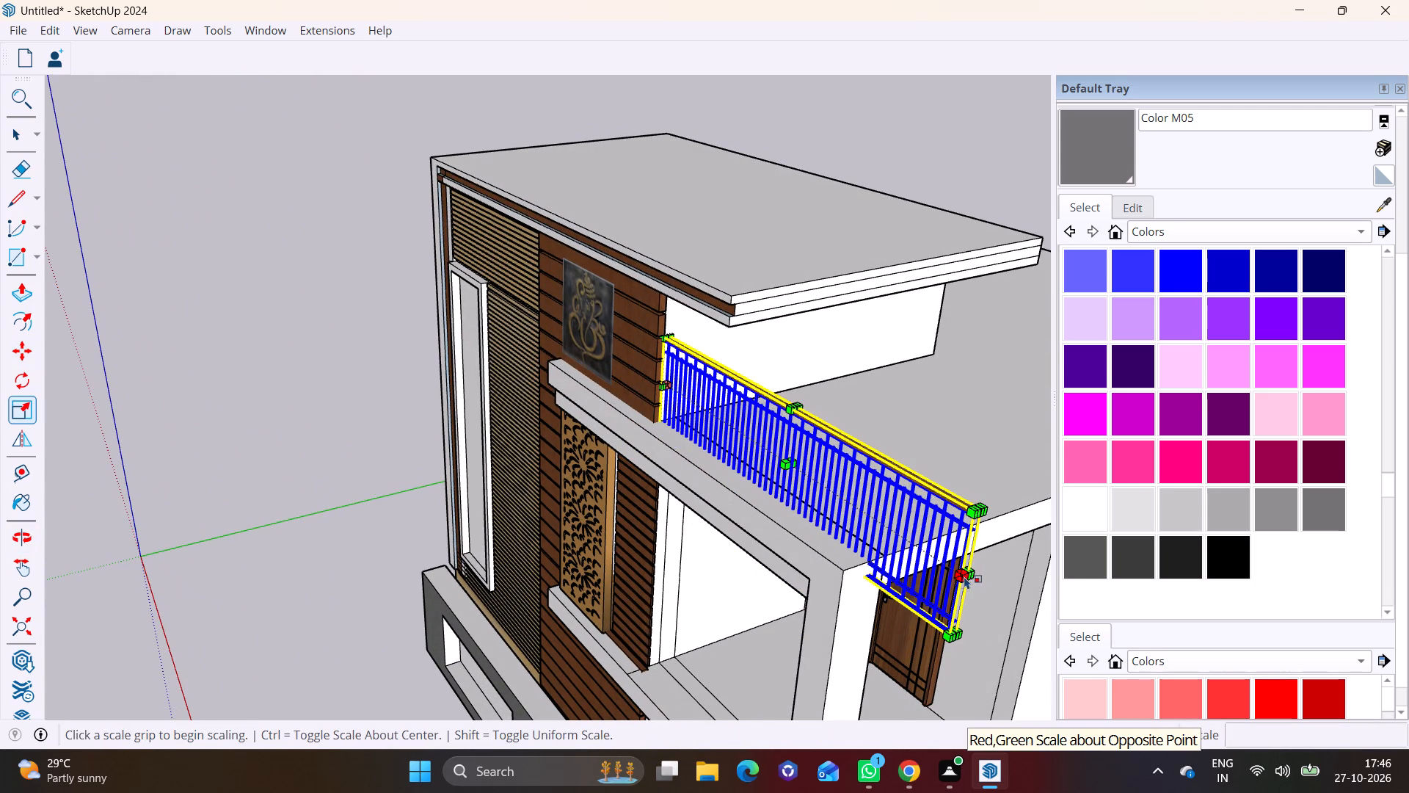
click(972, 574)
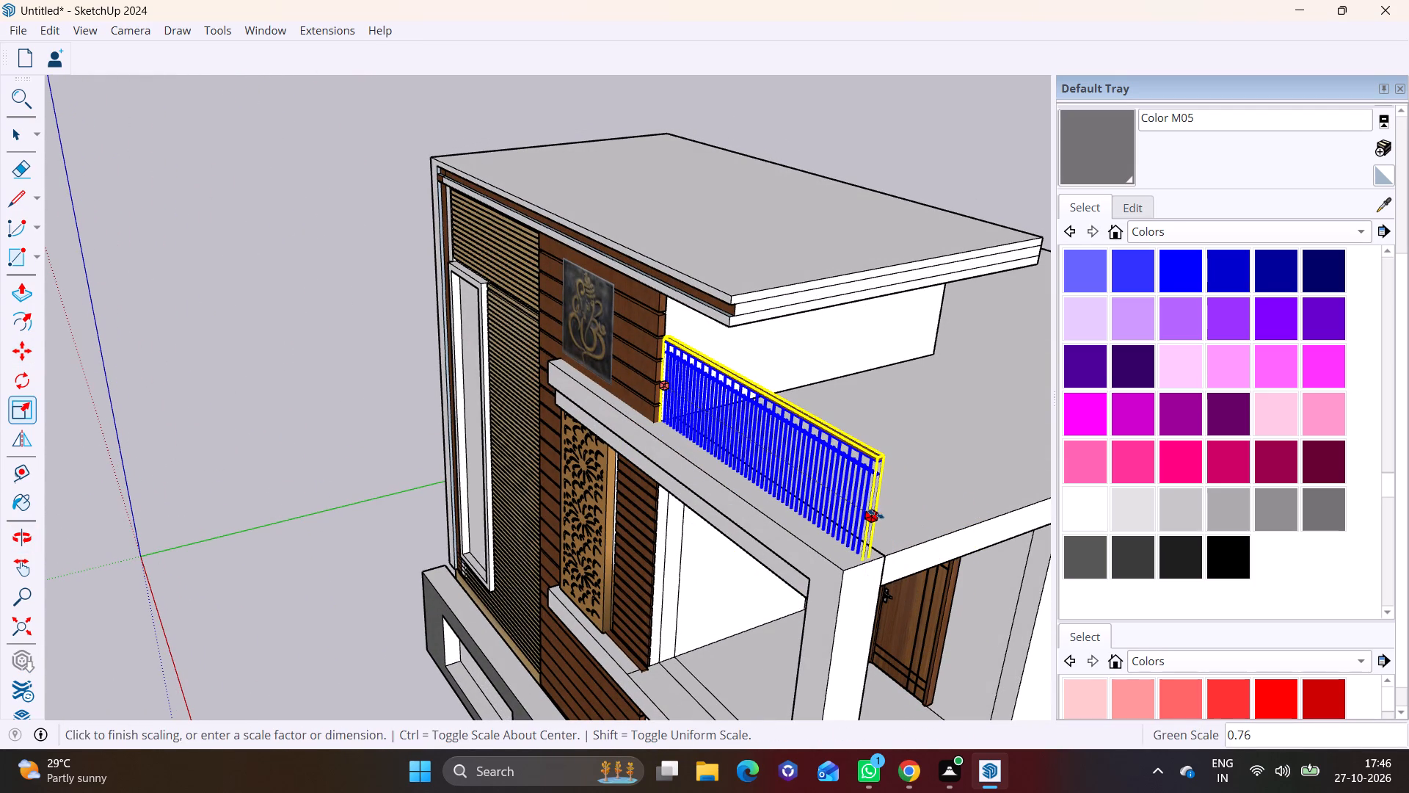
click(873, 513)
scroll(747, 394, up, 7)
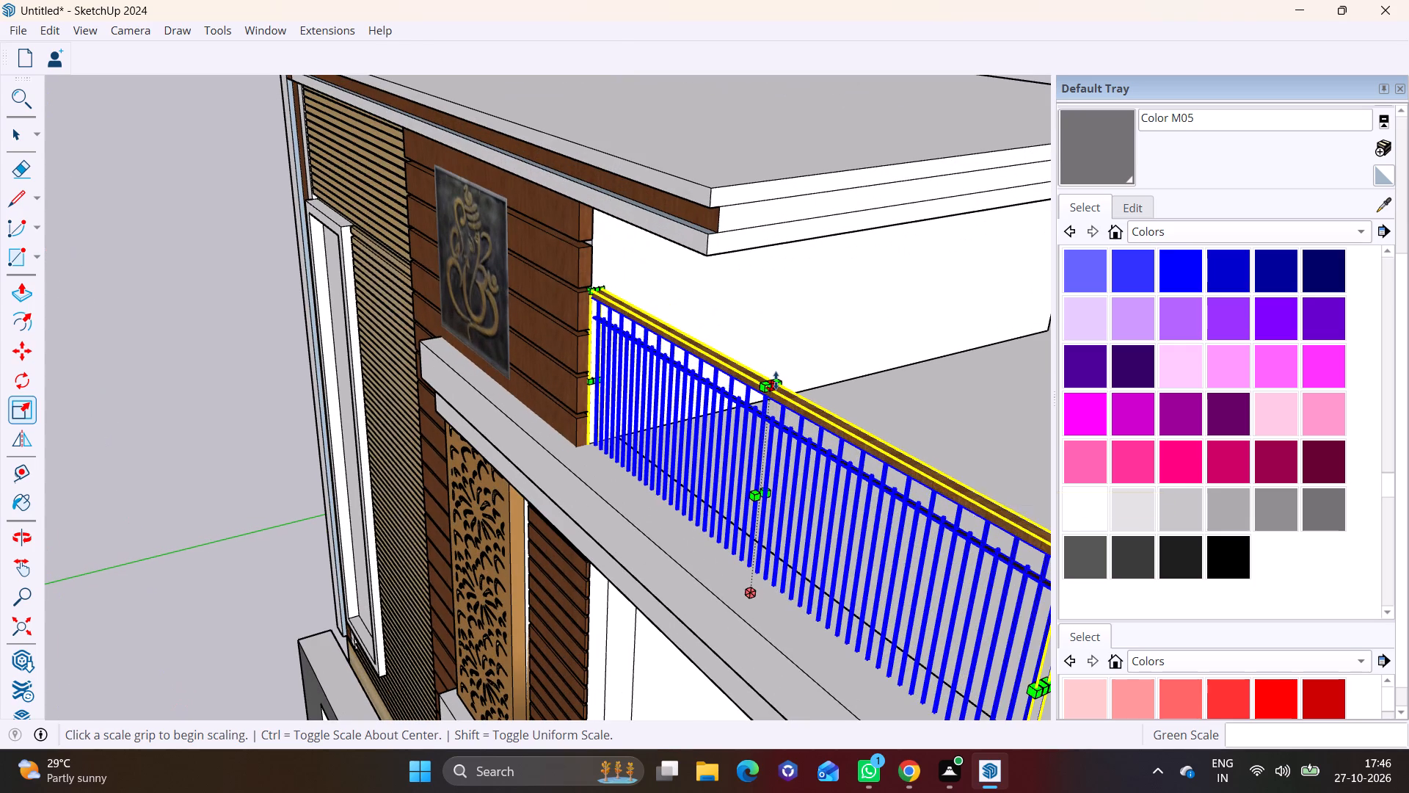
click(776, 380)
click(757, 467)
key(space)
click(895, 478)
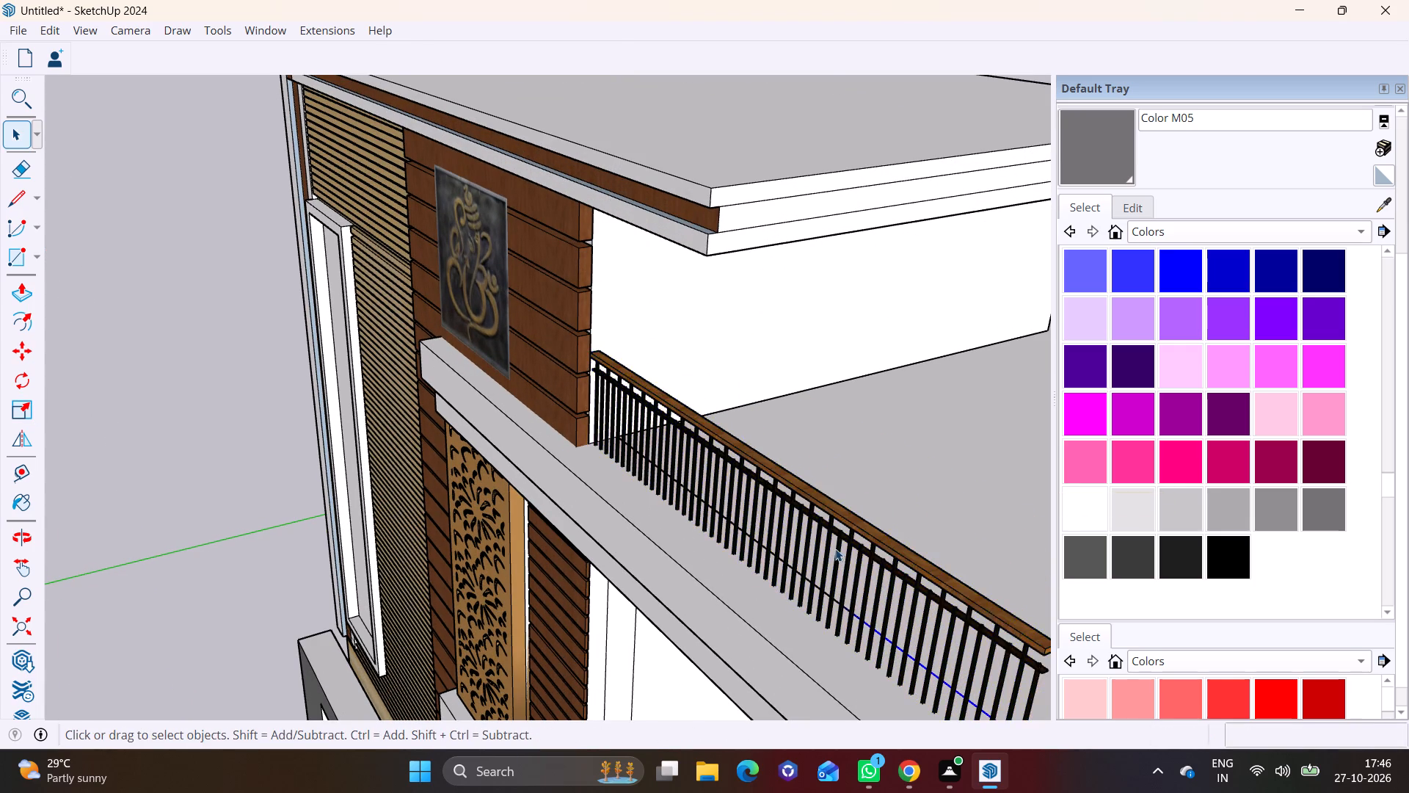
Examine the fitted railing and the front façade from several angles.
scroll(835, 548, down, 3)
middle_drag(862, 509, 900, 378)
scroll(869, 446, down, 2)
shift+middle_drag(846, 457, 384, 629)
middle_drag(399, 626, 401, 626)
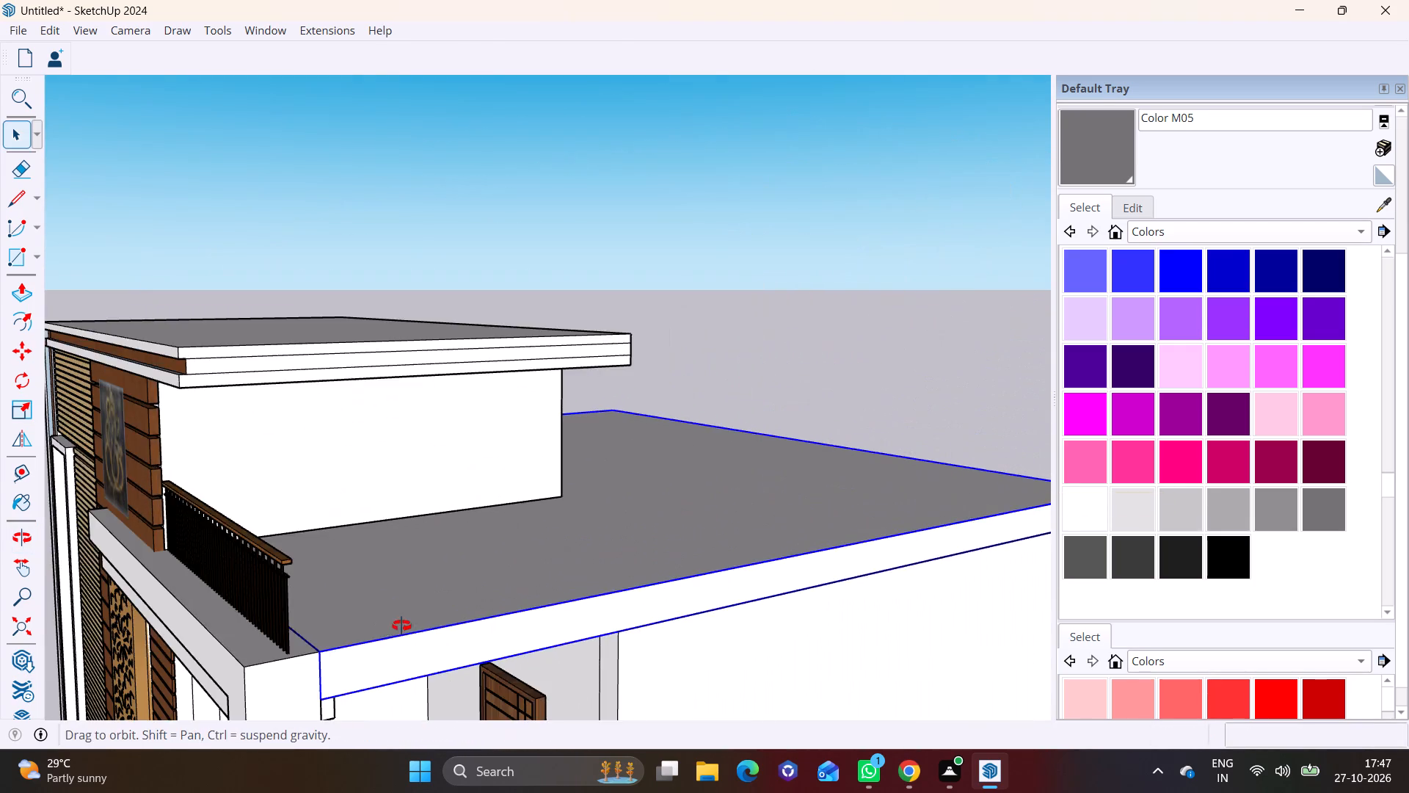
middle_drag(401, 626, 788, 593)
scroll(777, 606, down, 1)
shift+middle_drag(777, 612, 676, 428)
scroll(751, 594, down, 5)
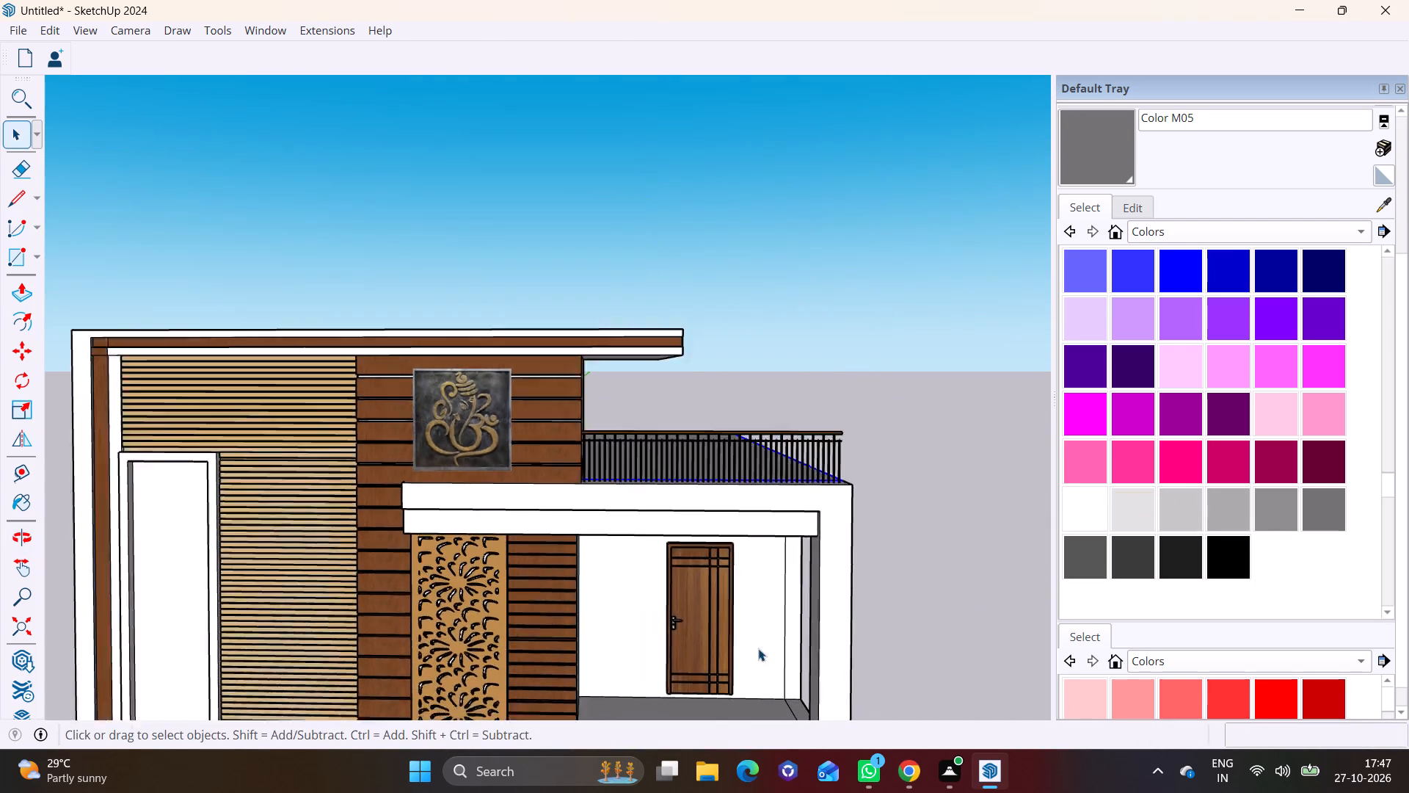
shift+middle_drag(740, 645, 690, 485)
shift+middle_drag(525, 562, 486, 492)
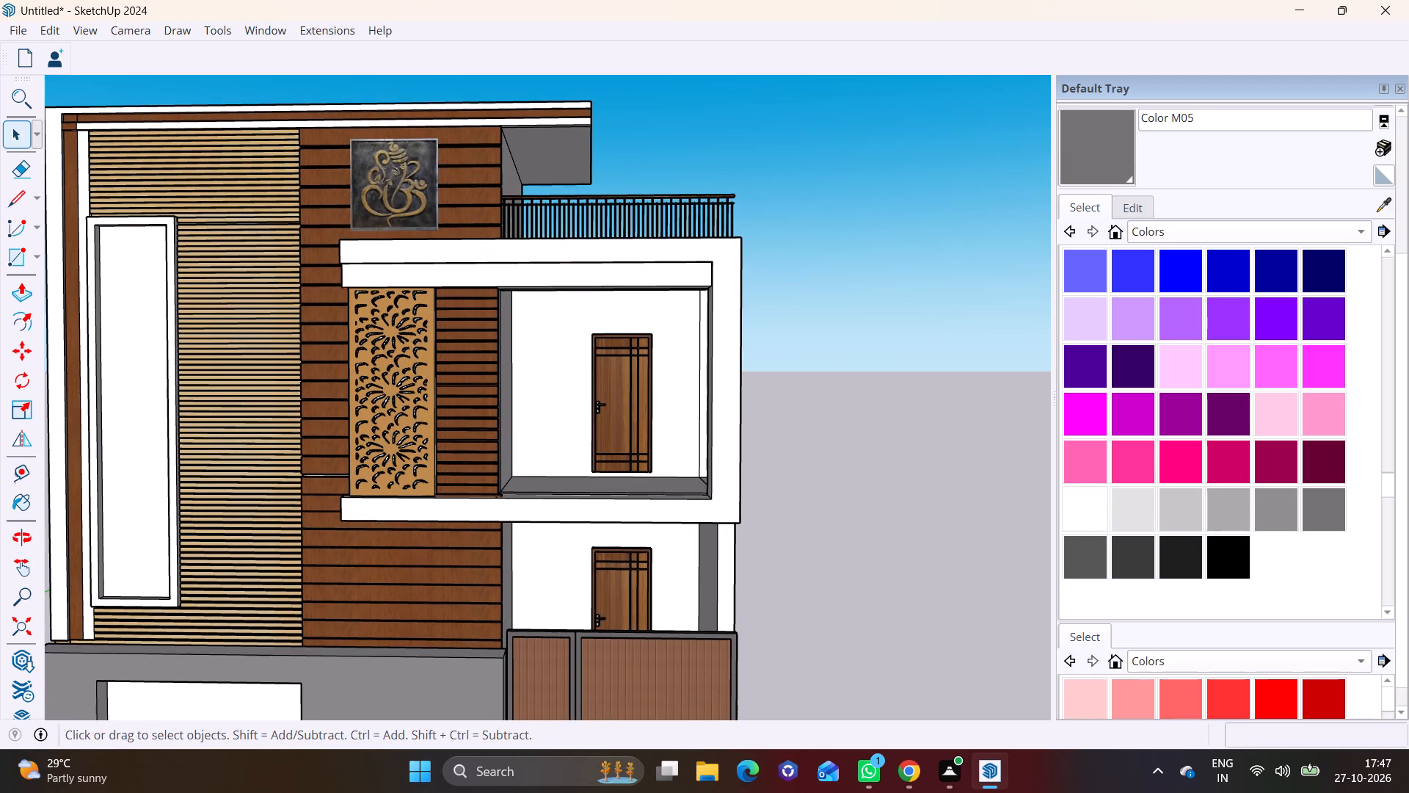
Reopen the 3D Warehouse and browse the "railing" results for another railing design.
click(246, 26)
click(292, 174)
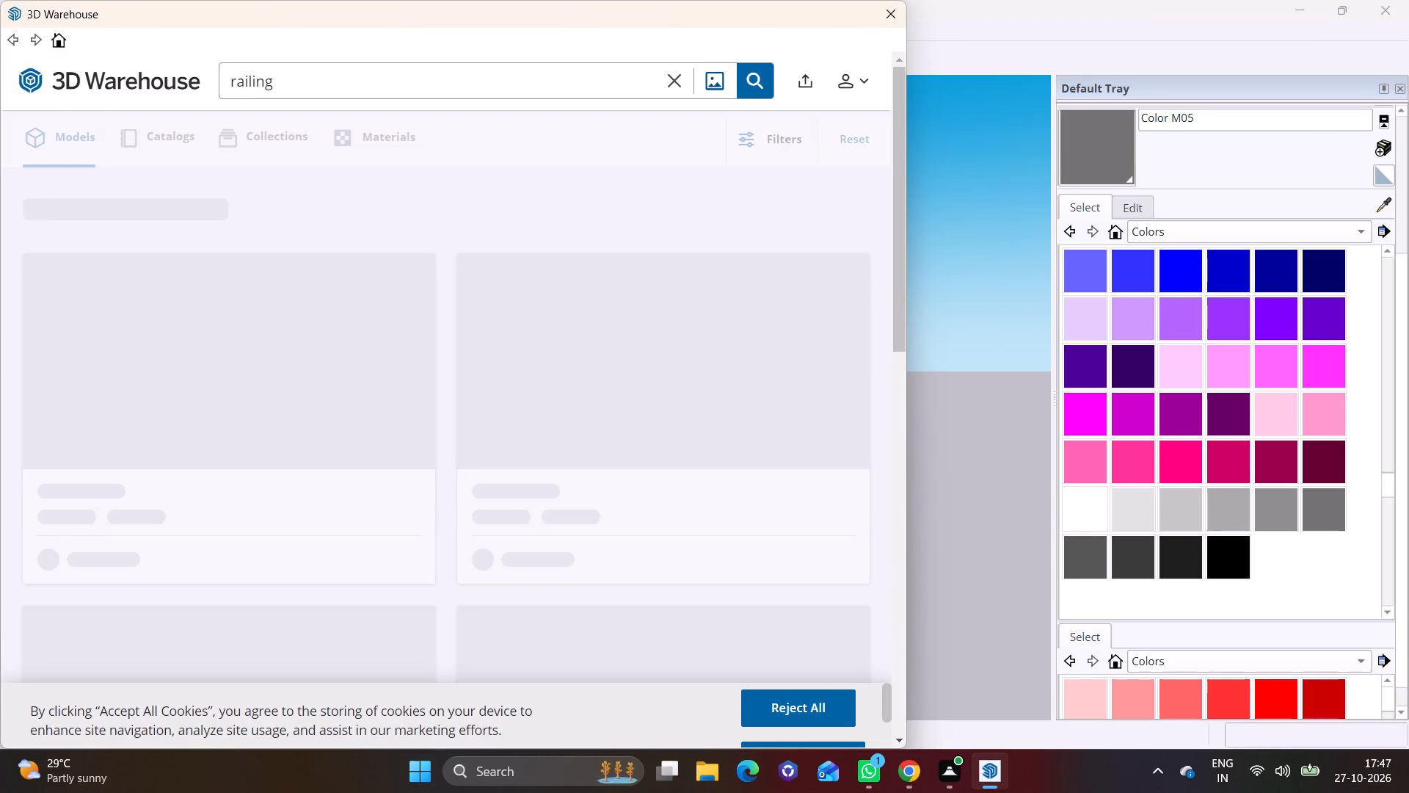
double_click(893, 736)
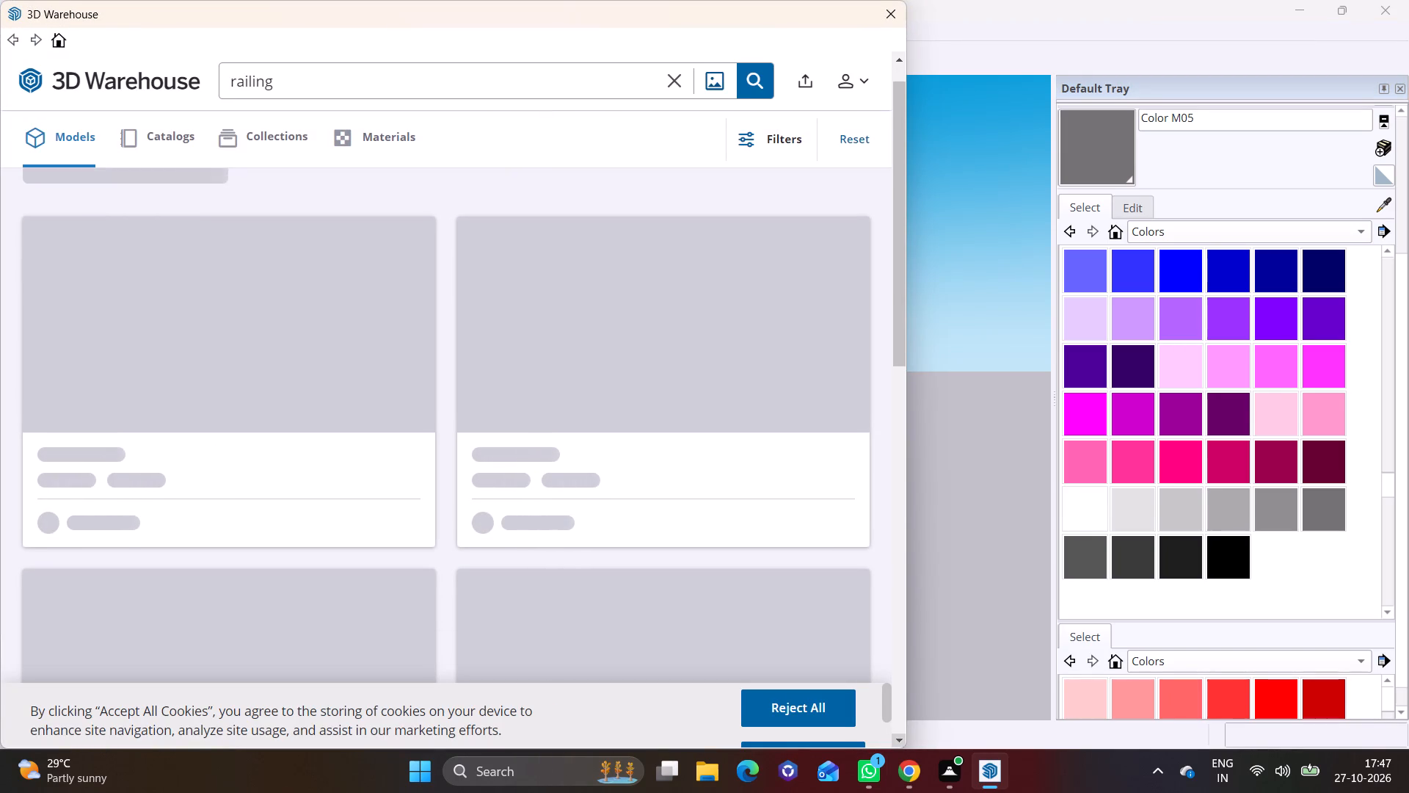
double_click(894, 736)
click(894, 736)
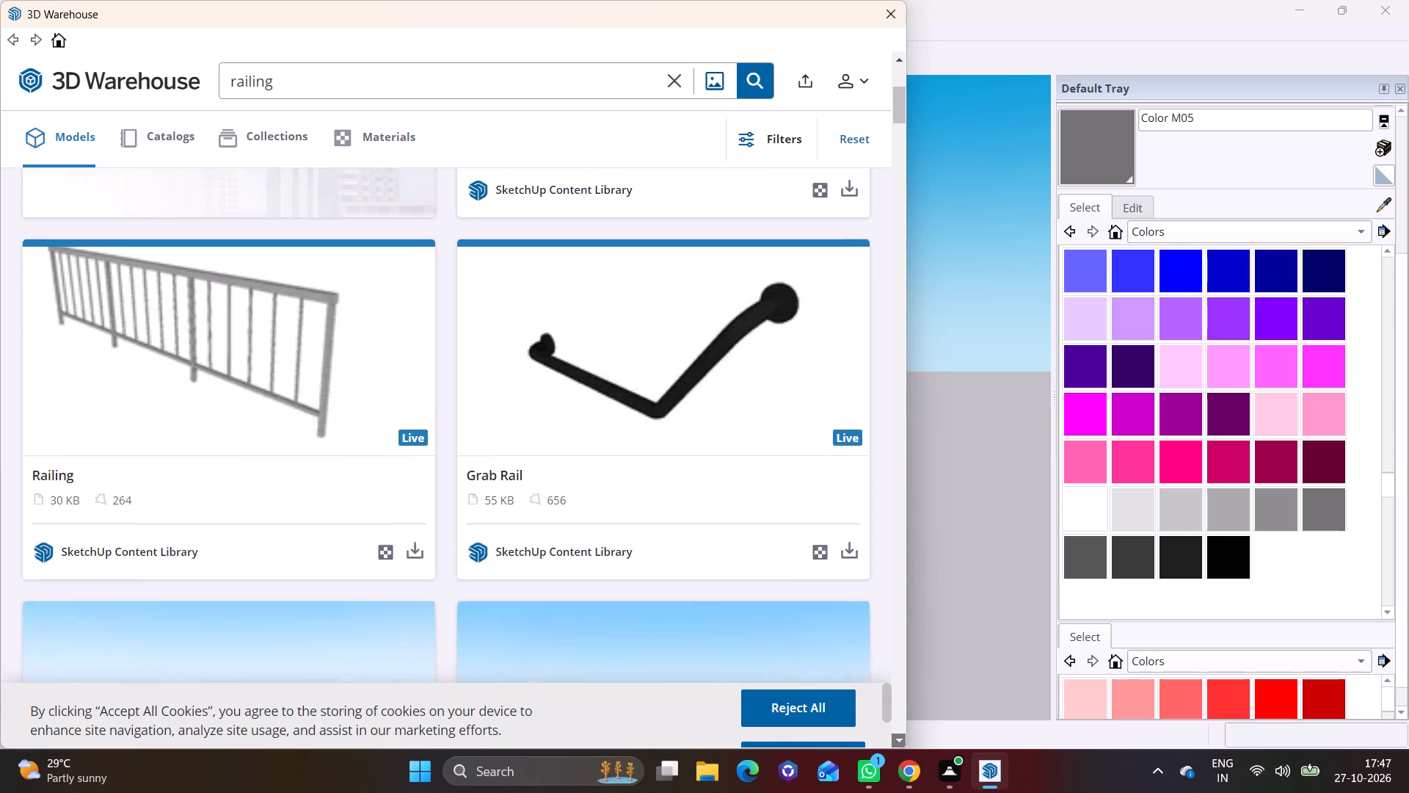
click(894, 736)
click(894, 736)
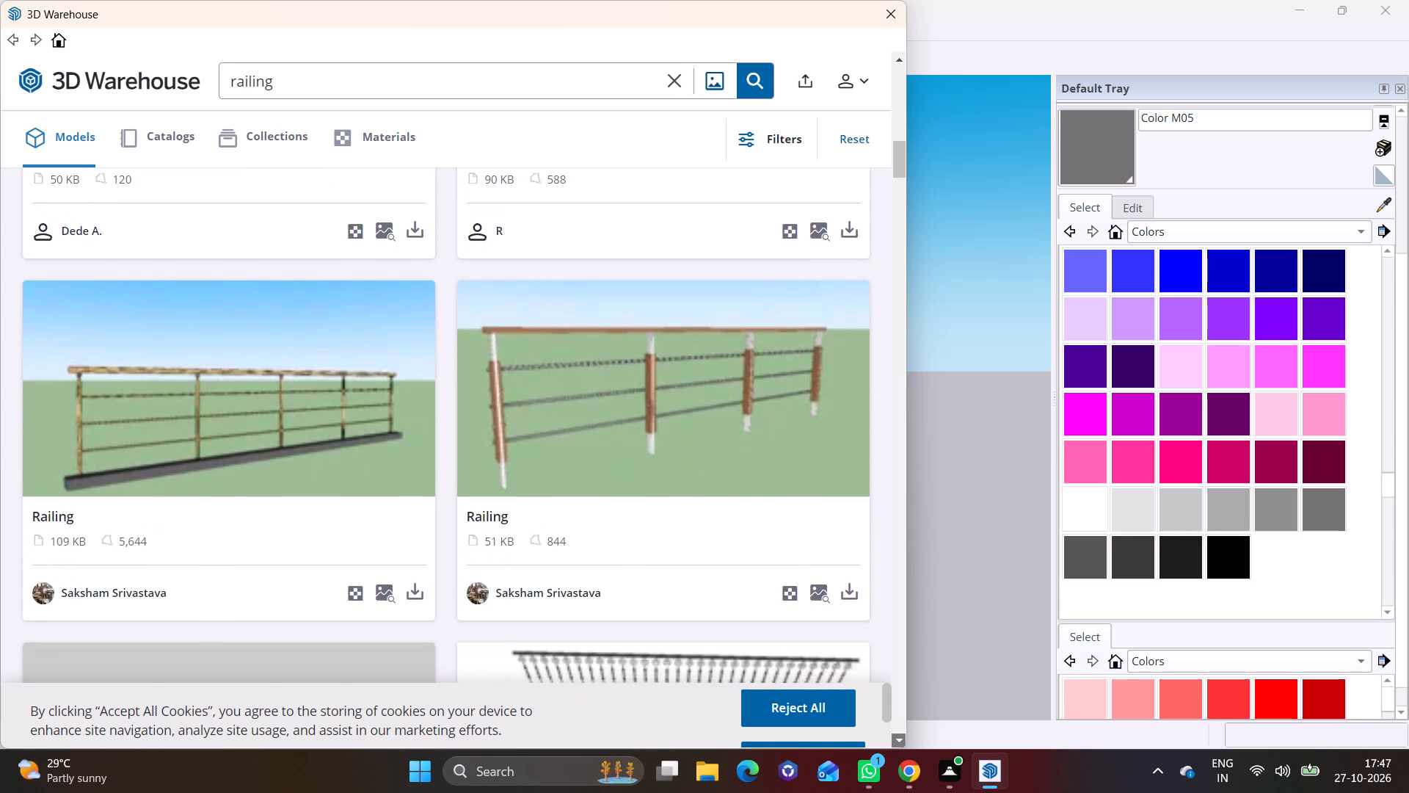
click(898, 736)
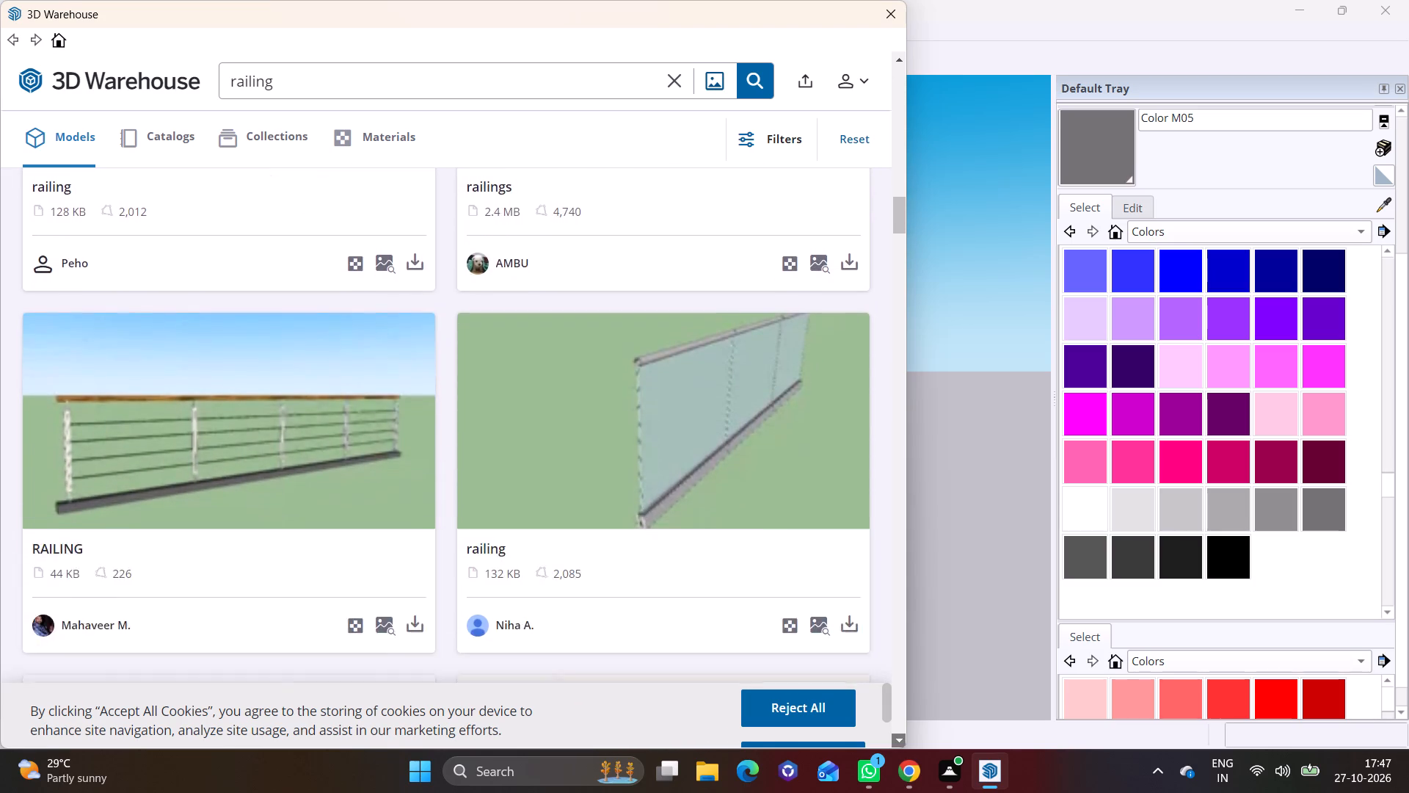
click(898, 736)
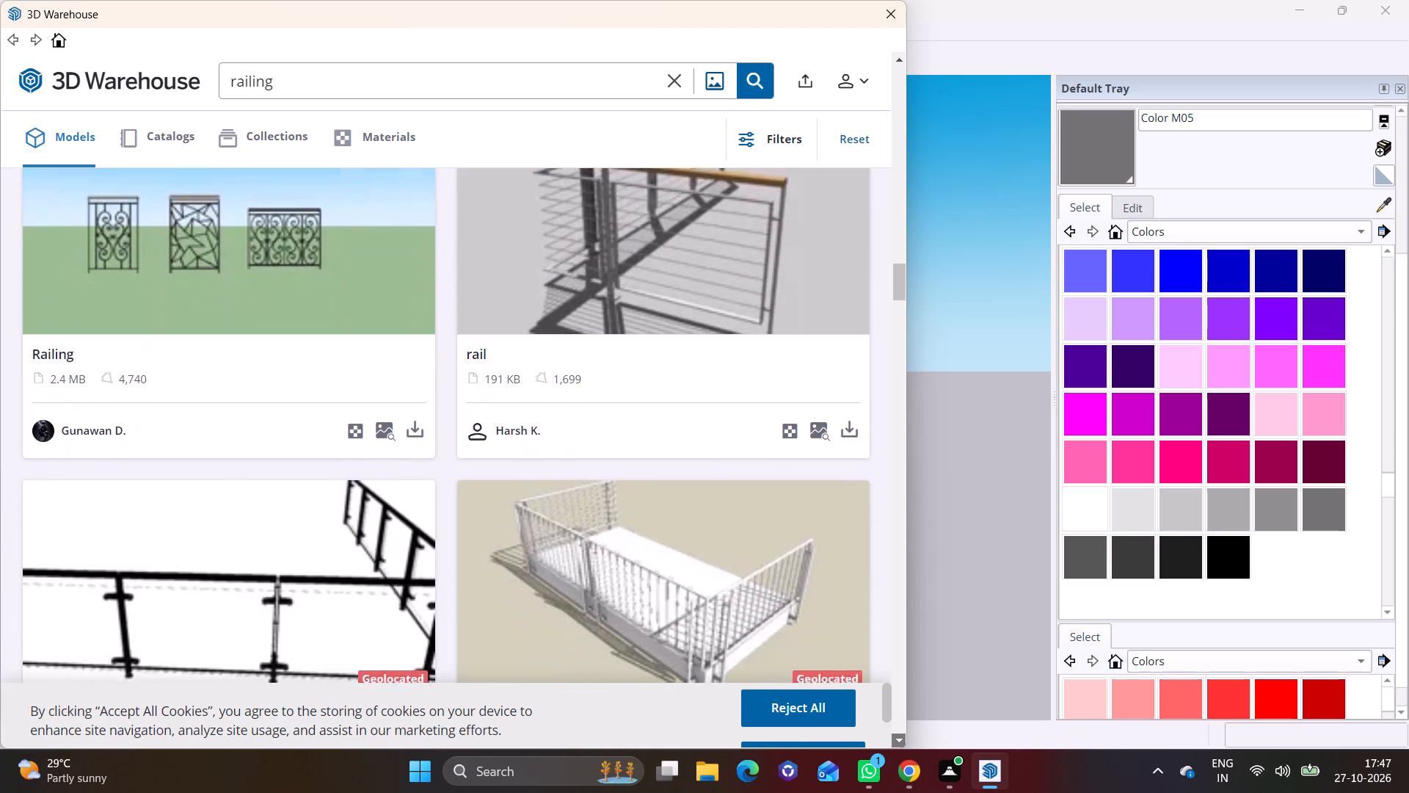
click(898, 736)
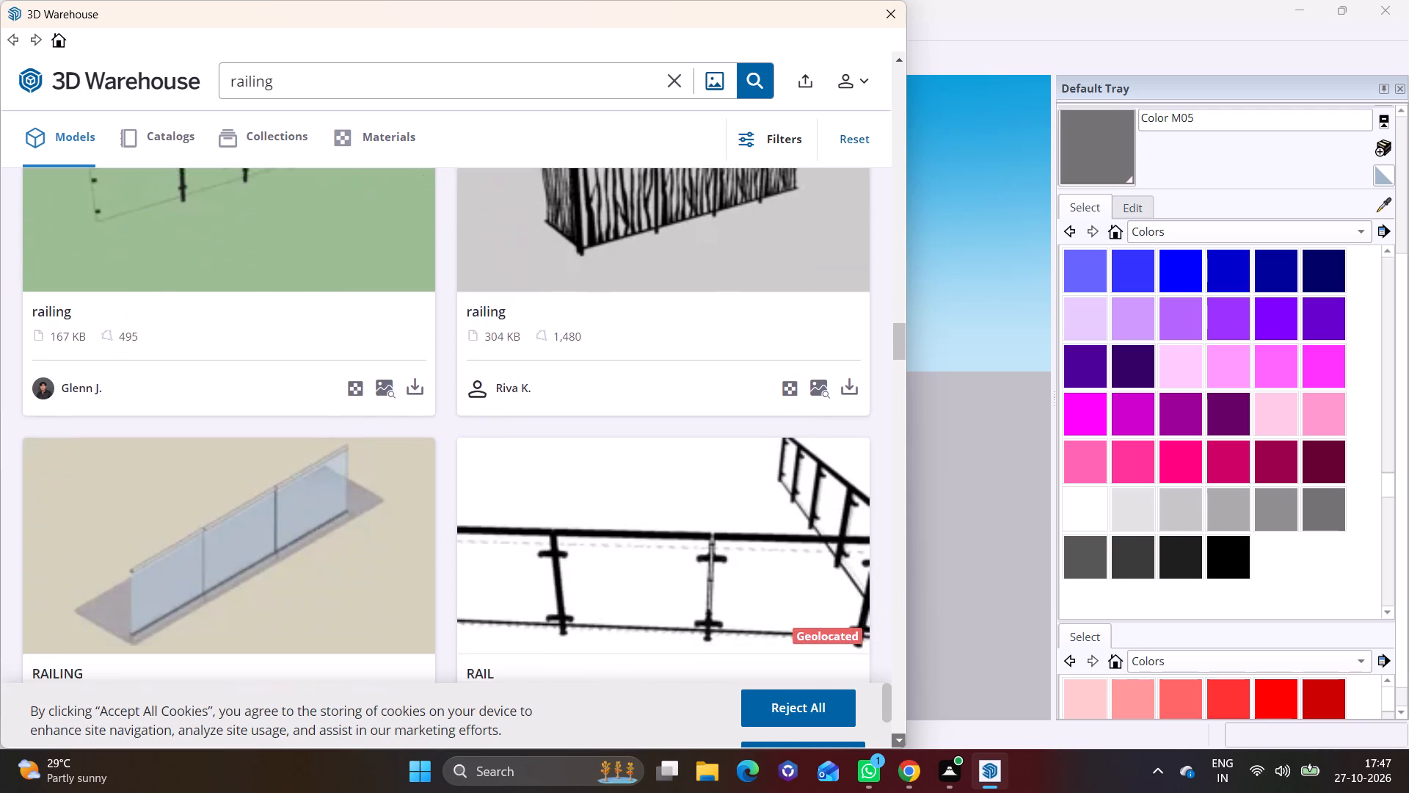
click(898, 736)
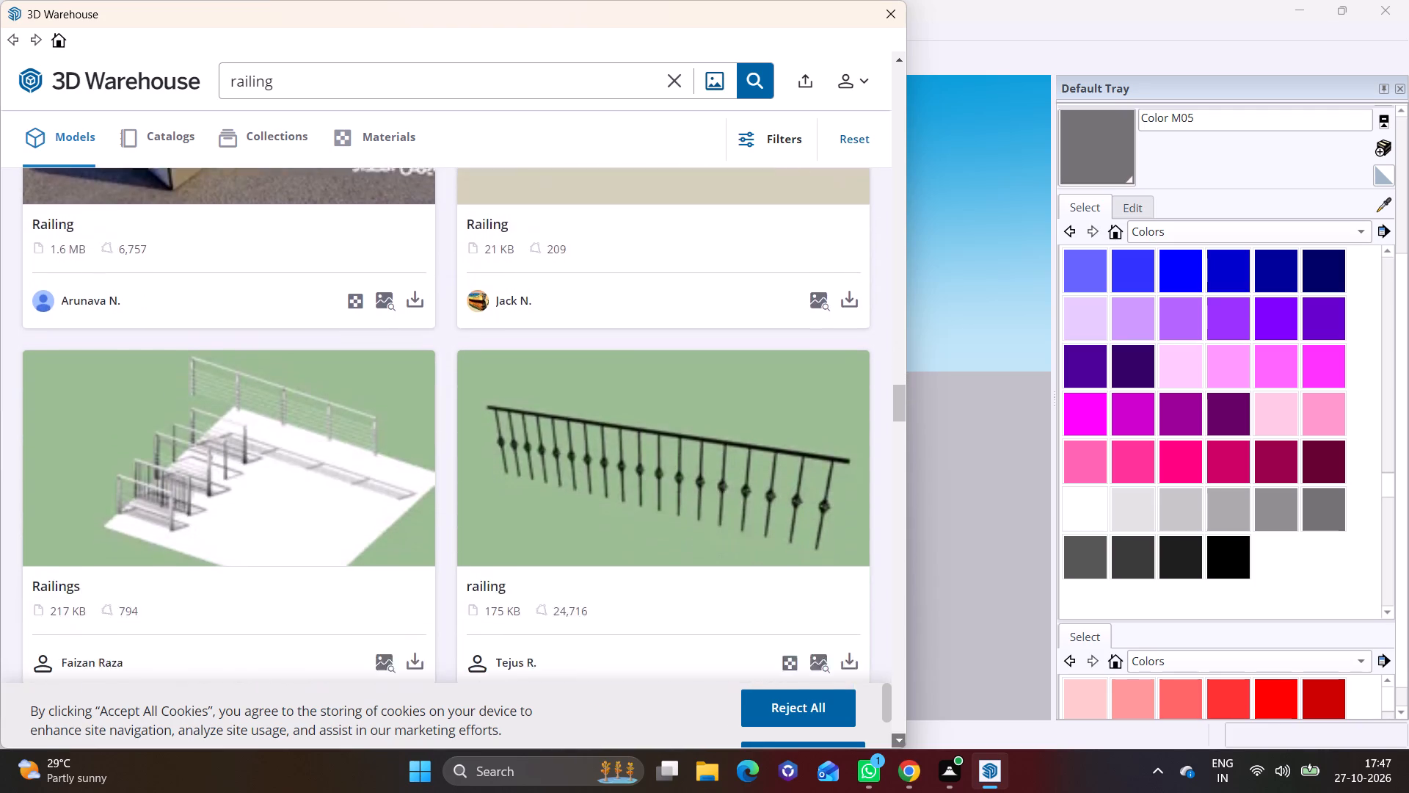
click(898, 736)
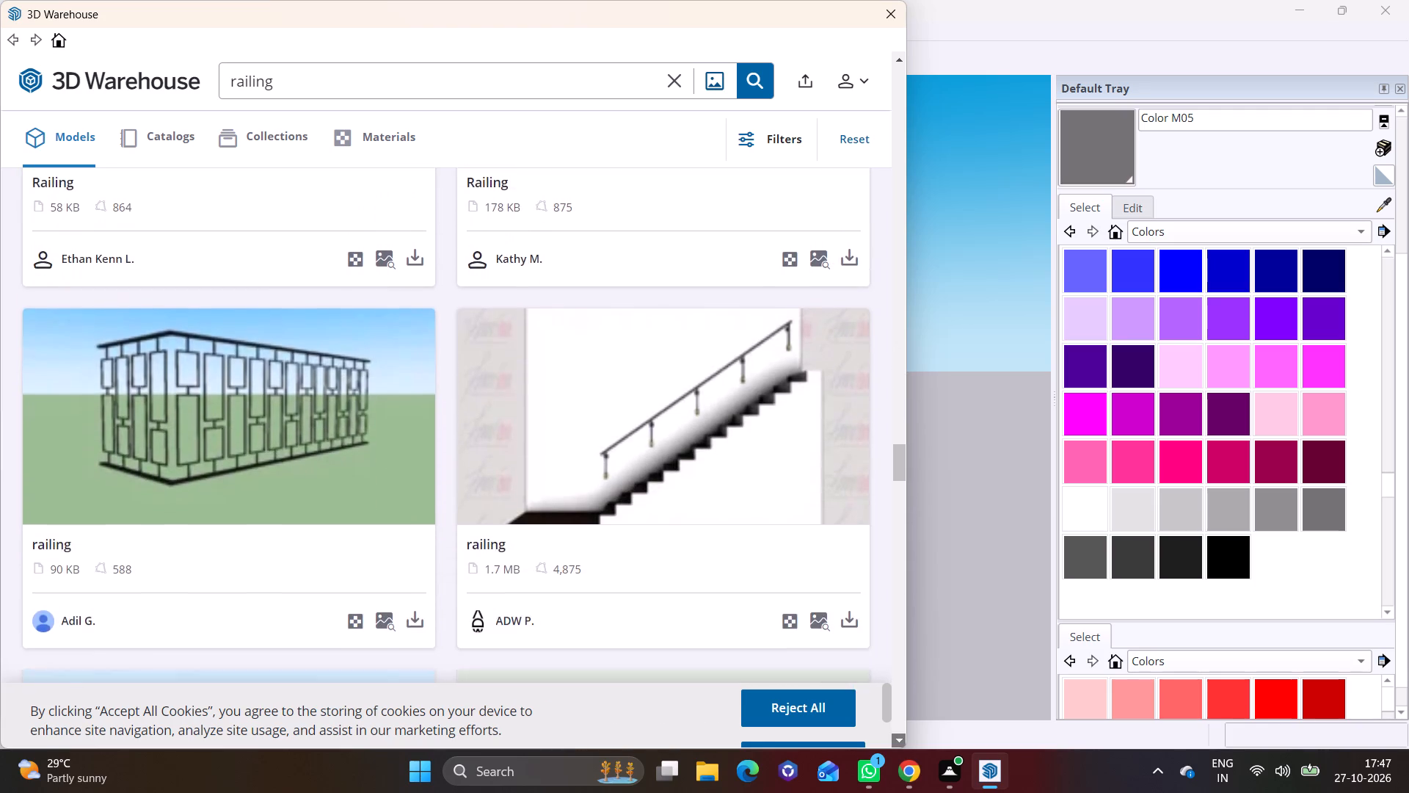
click(898, 736)
click(898, 736)
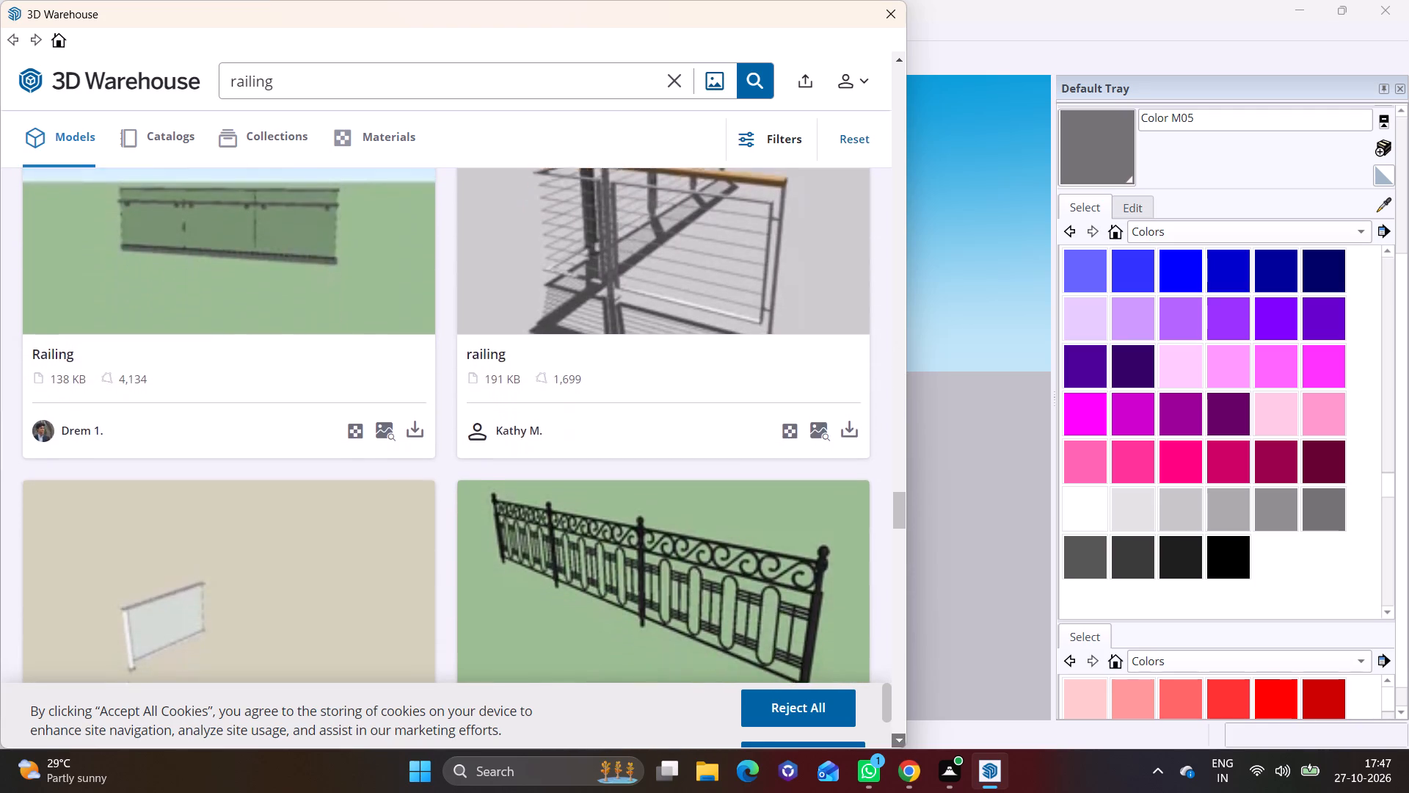
click(898, 736)
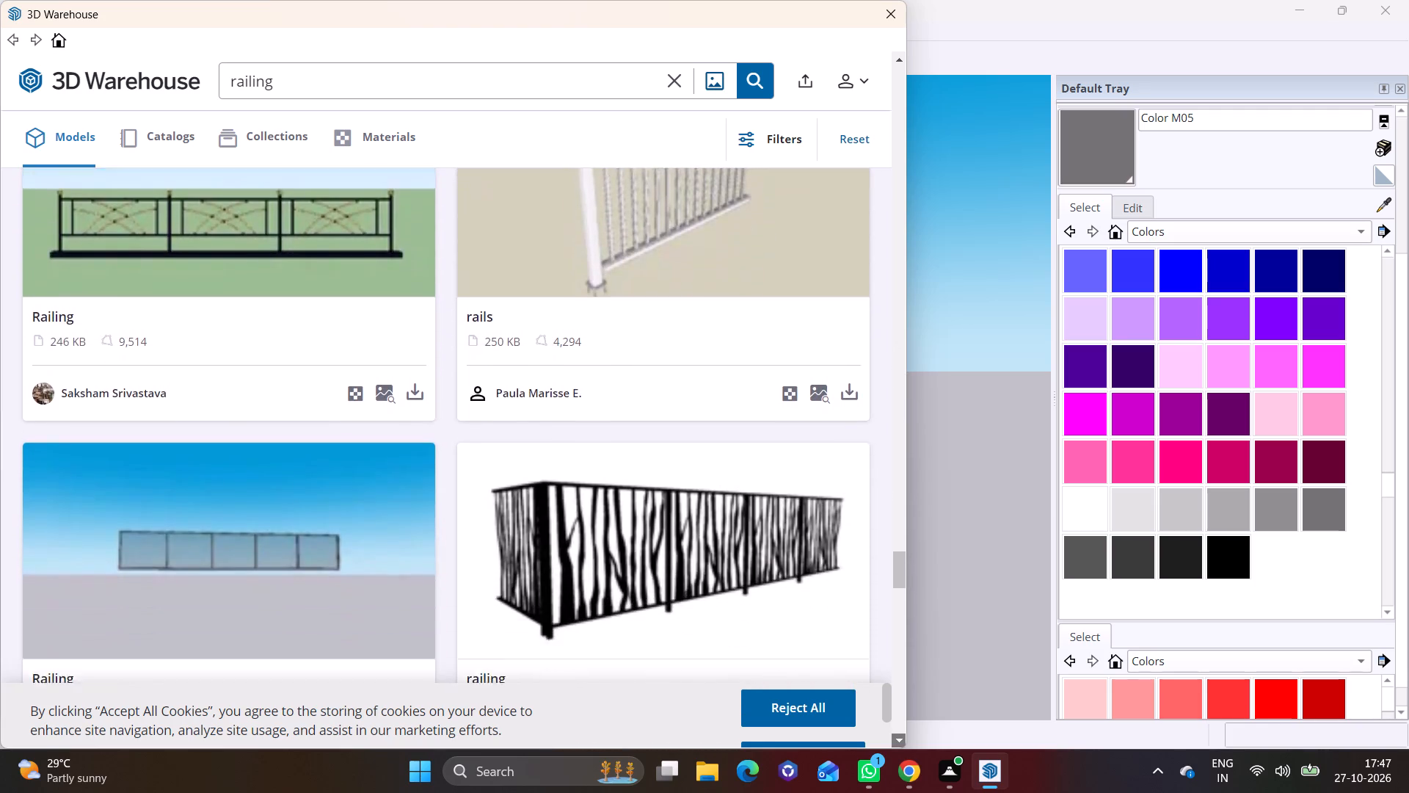
click(898, 736)
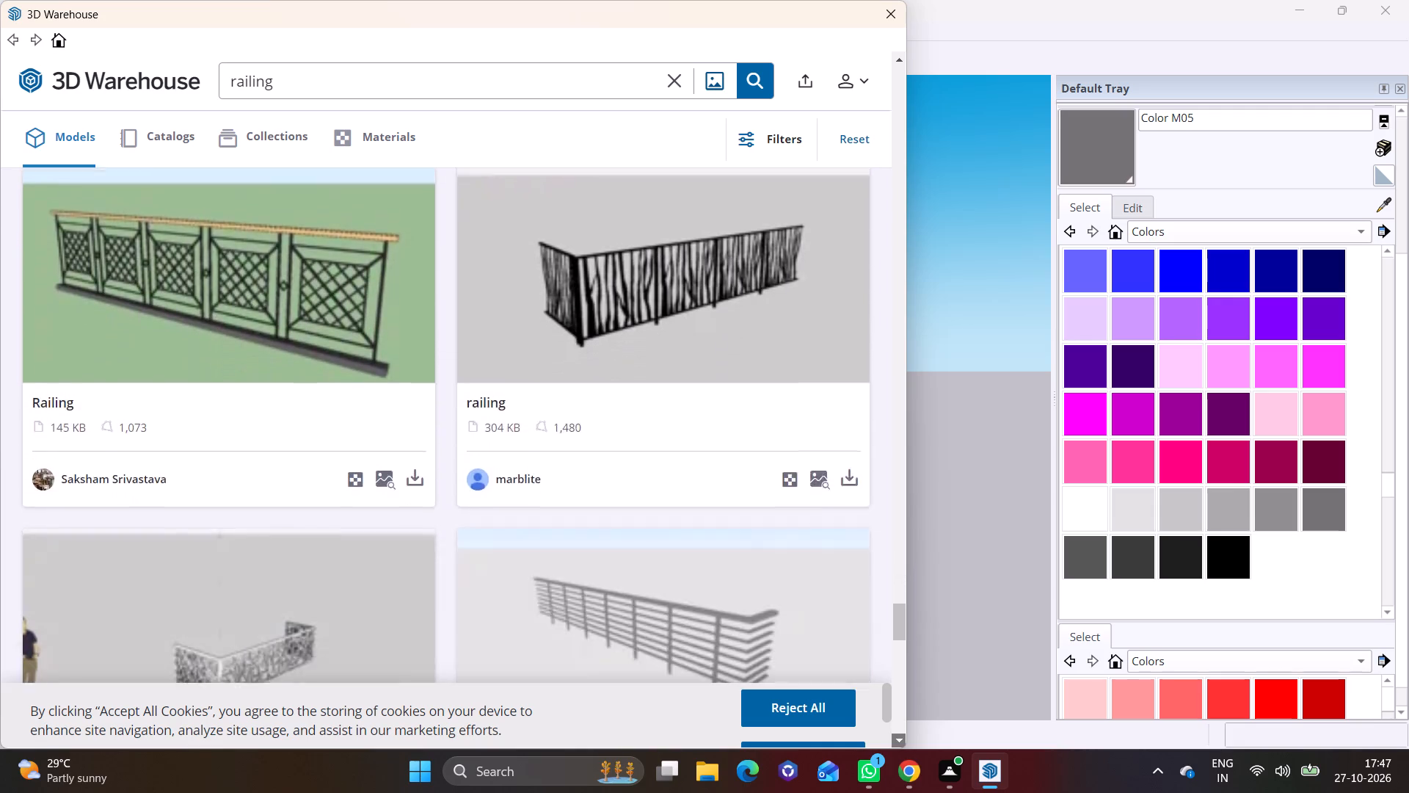
click(898, 736)
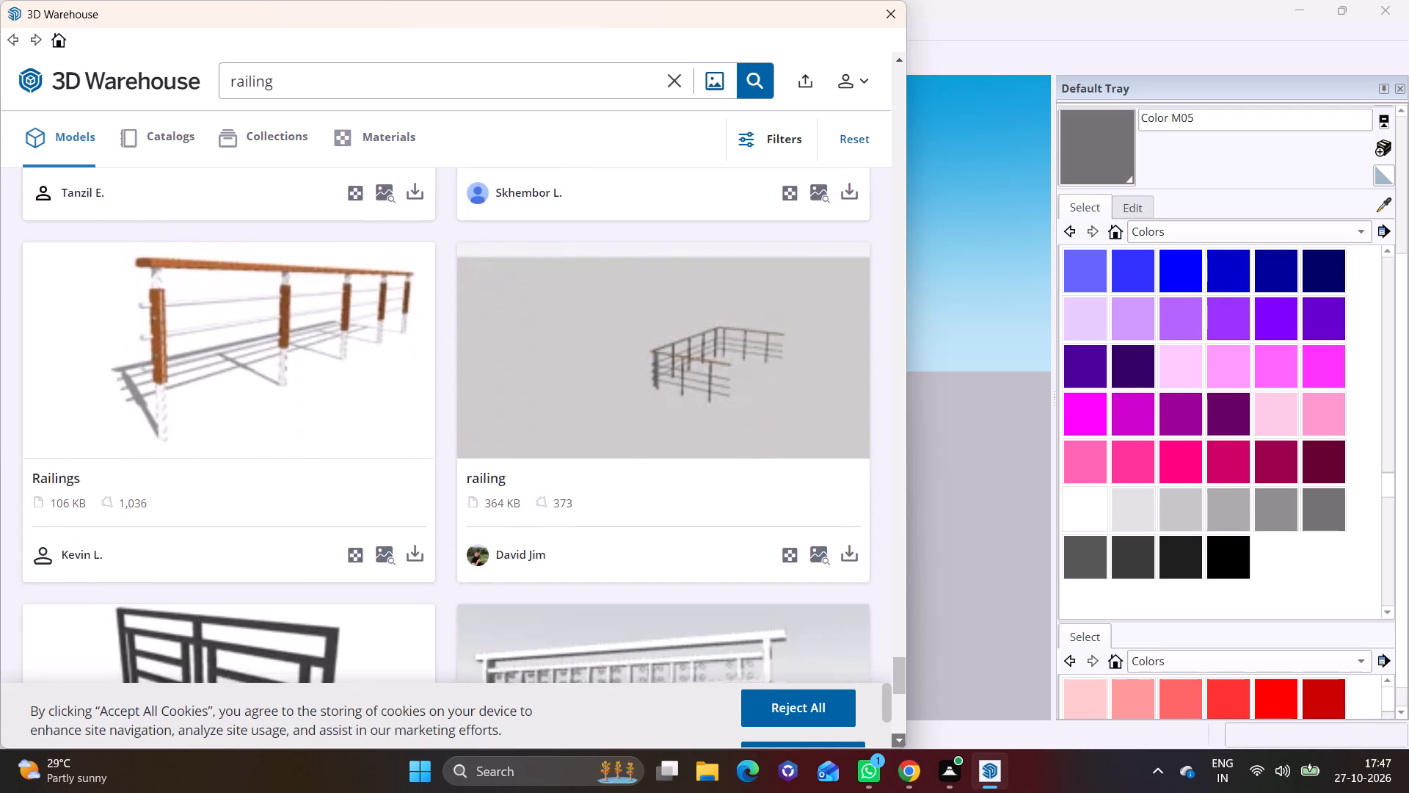
click(898, 736)
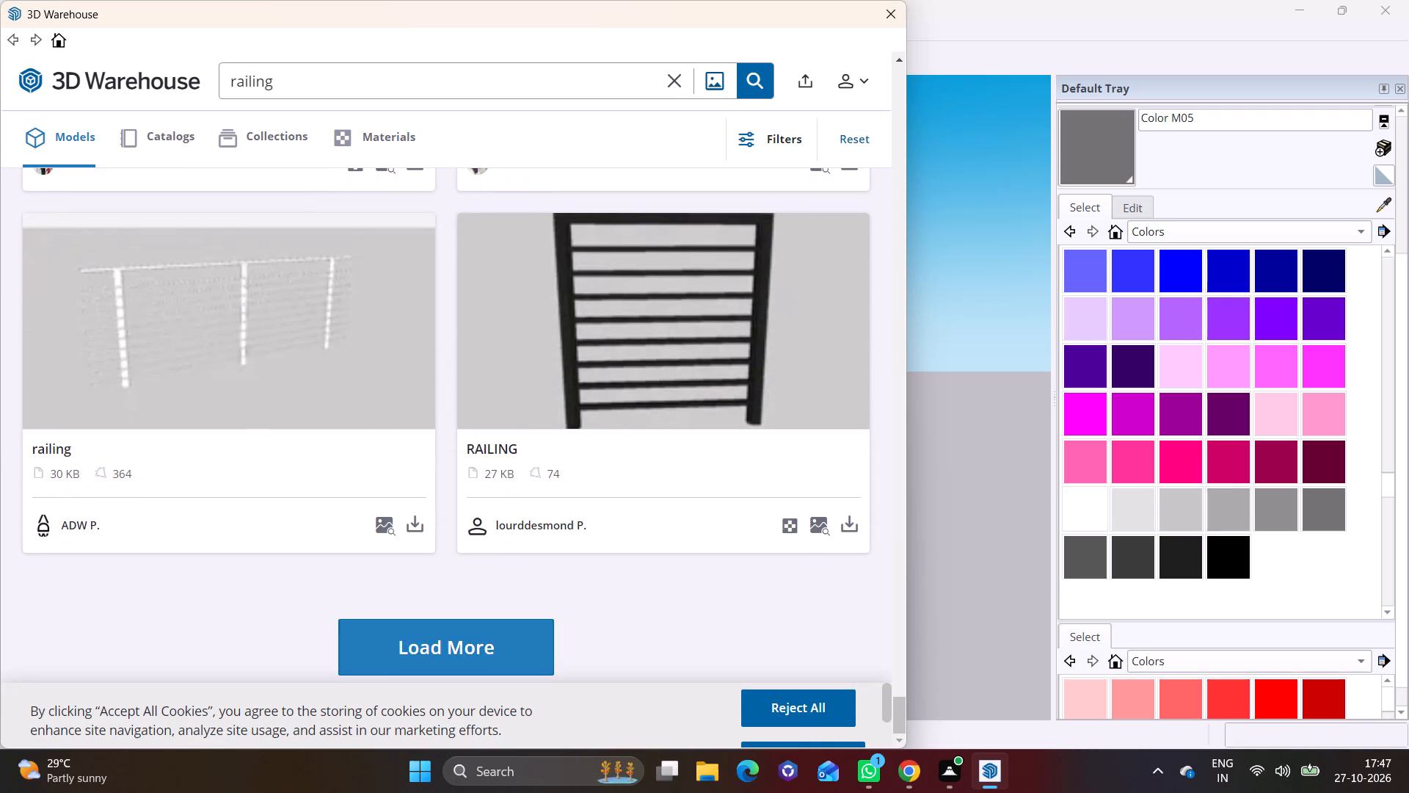
Load more "railing" results in the 3D Warehouse and browse them for a balcony railing design.
click(425, 642)
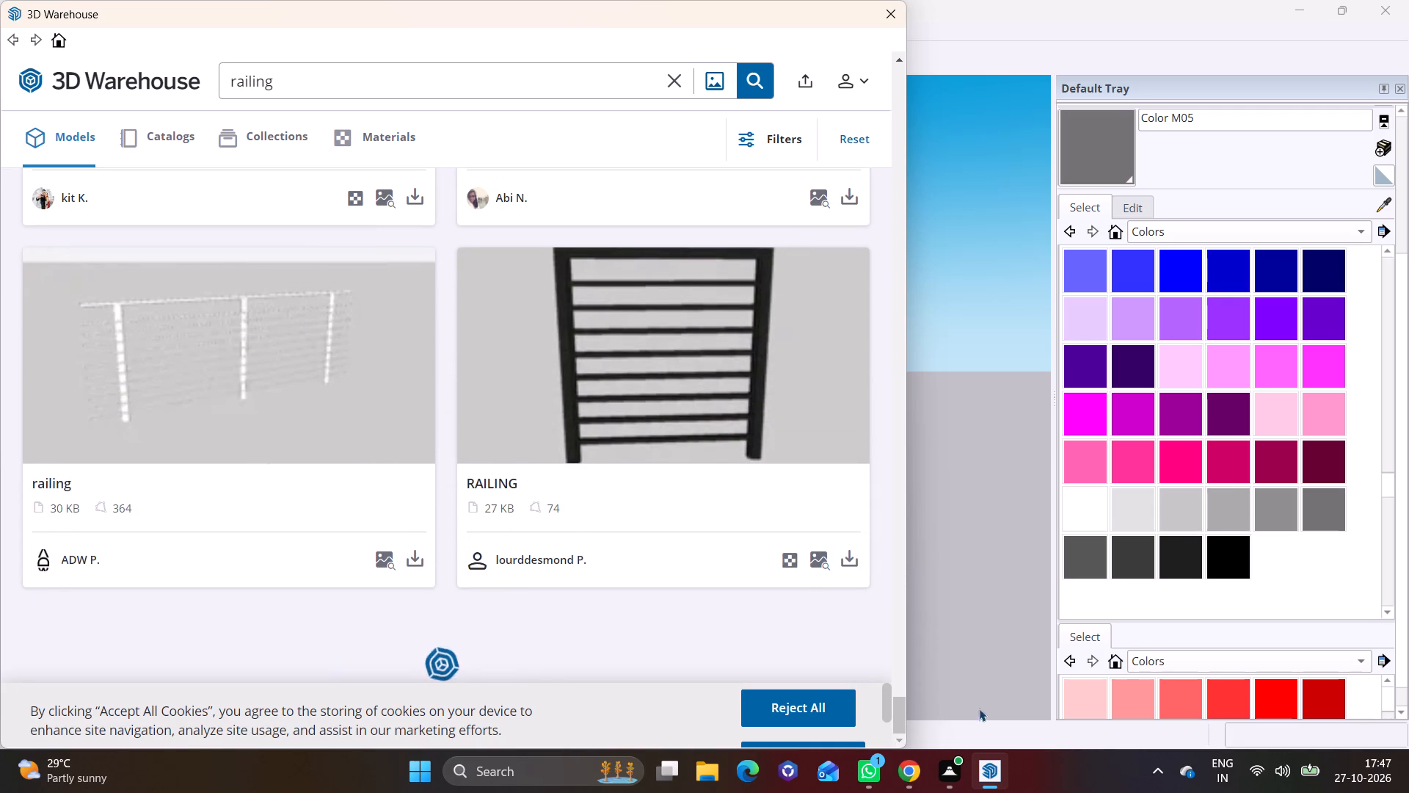
click(891, 739)
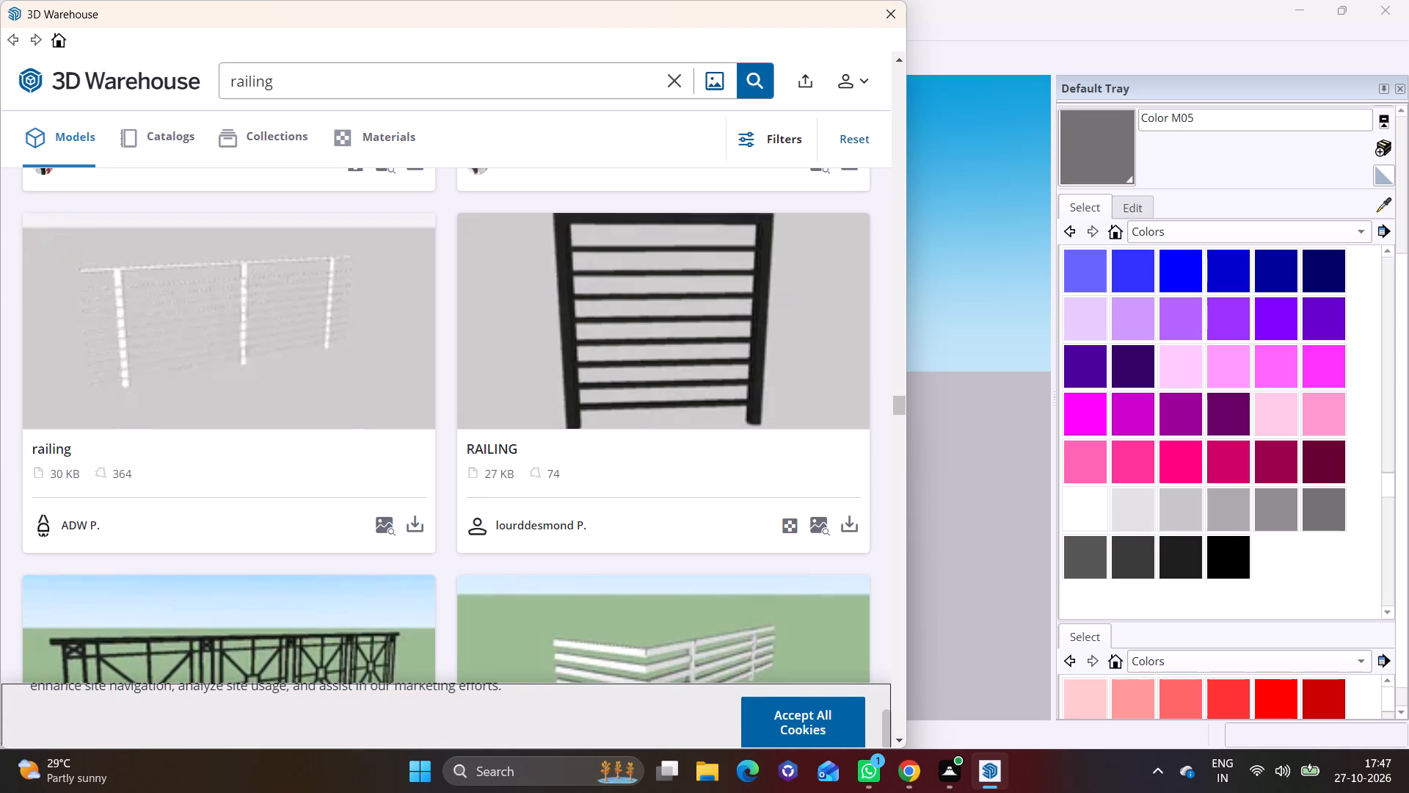
click(903, 739)
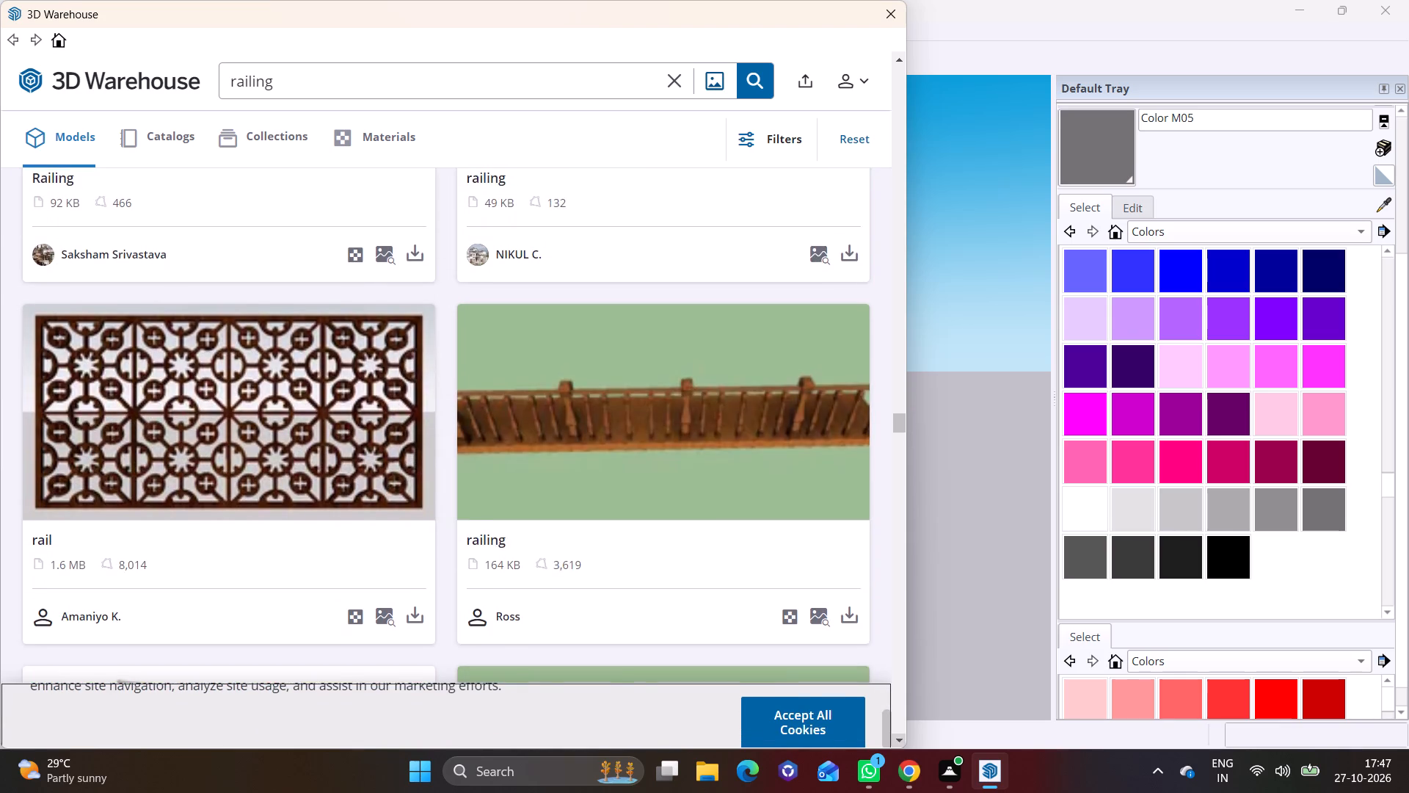
click(903, 739)
click(903, 739)
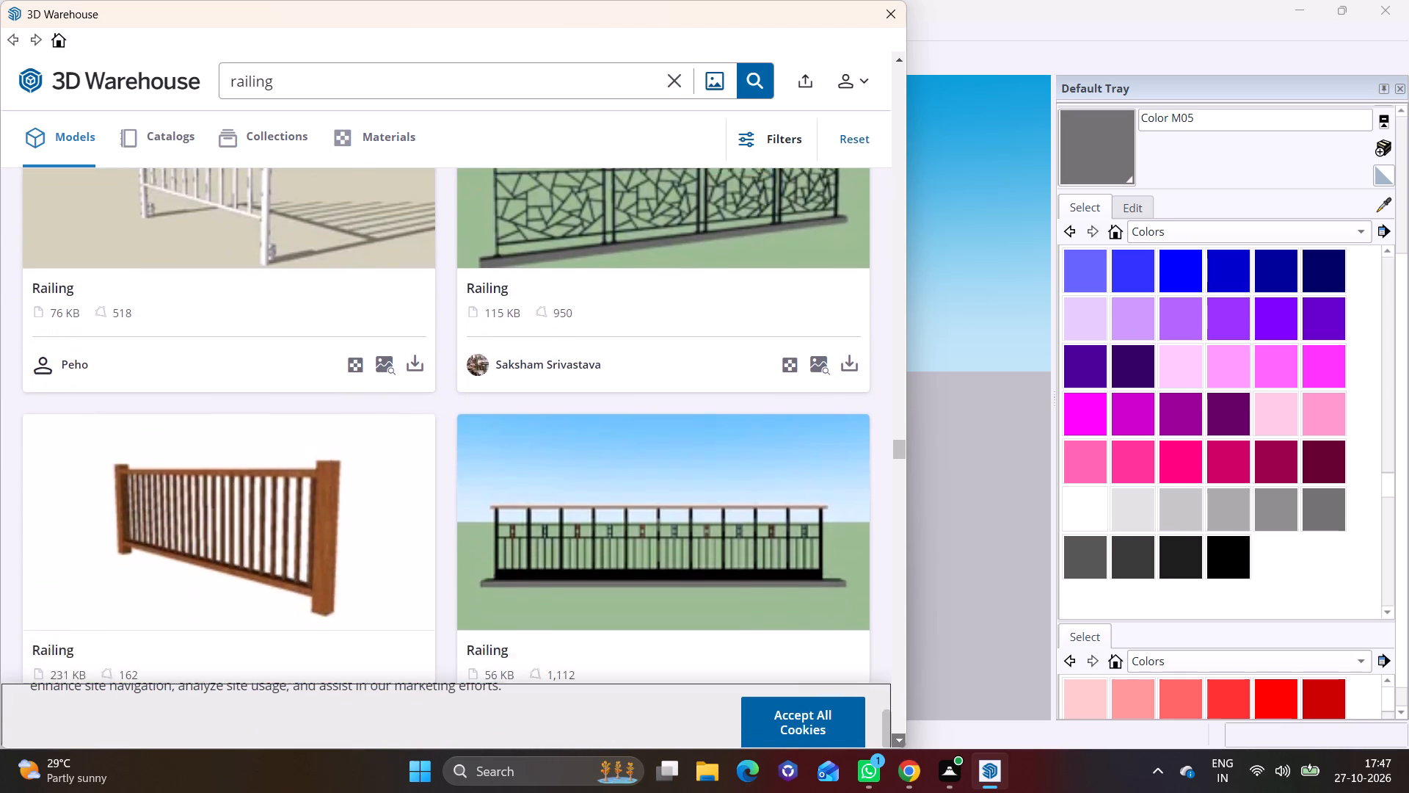
click(903, 739)
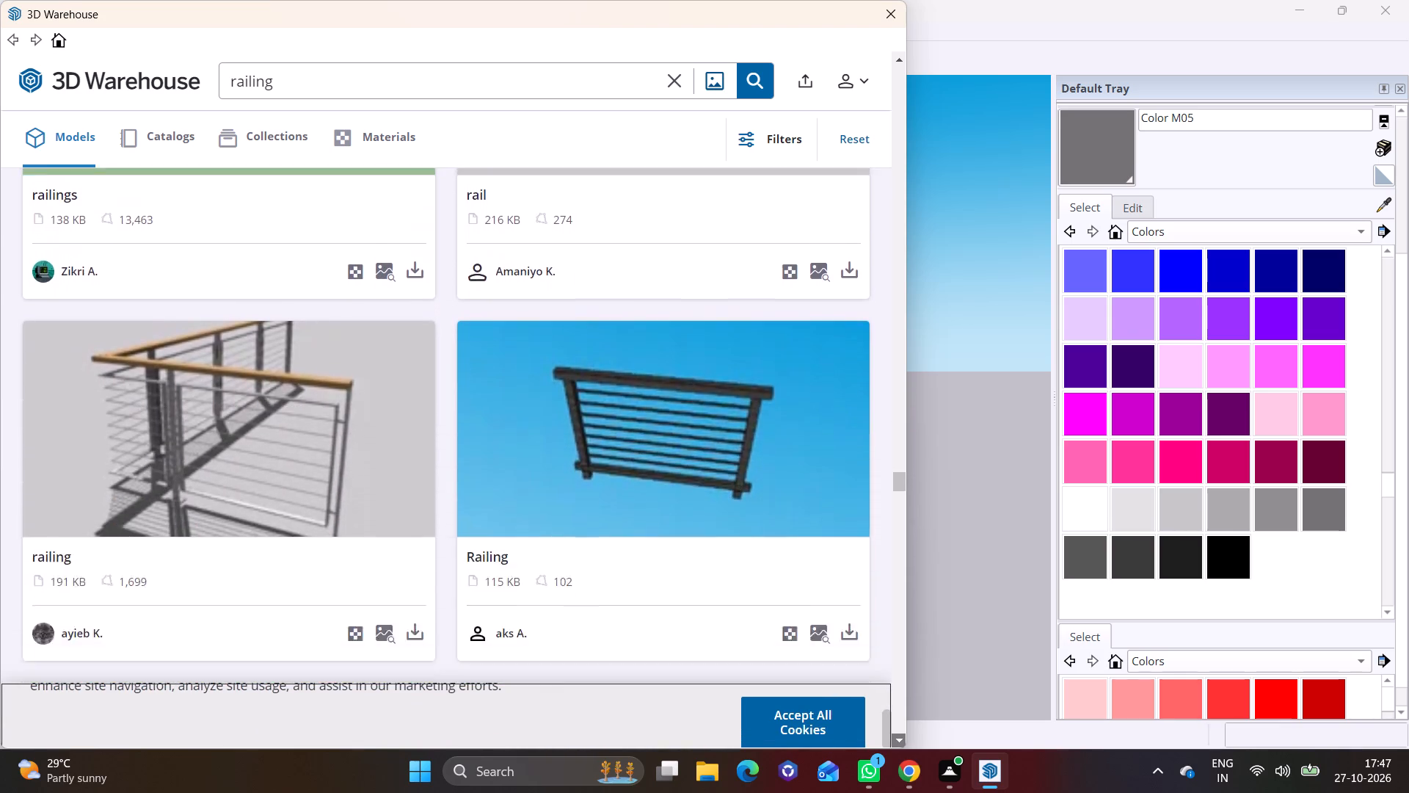
click(903, 739)
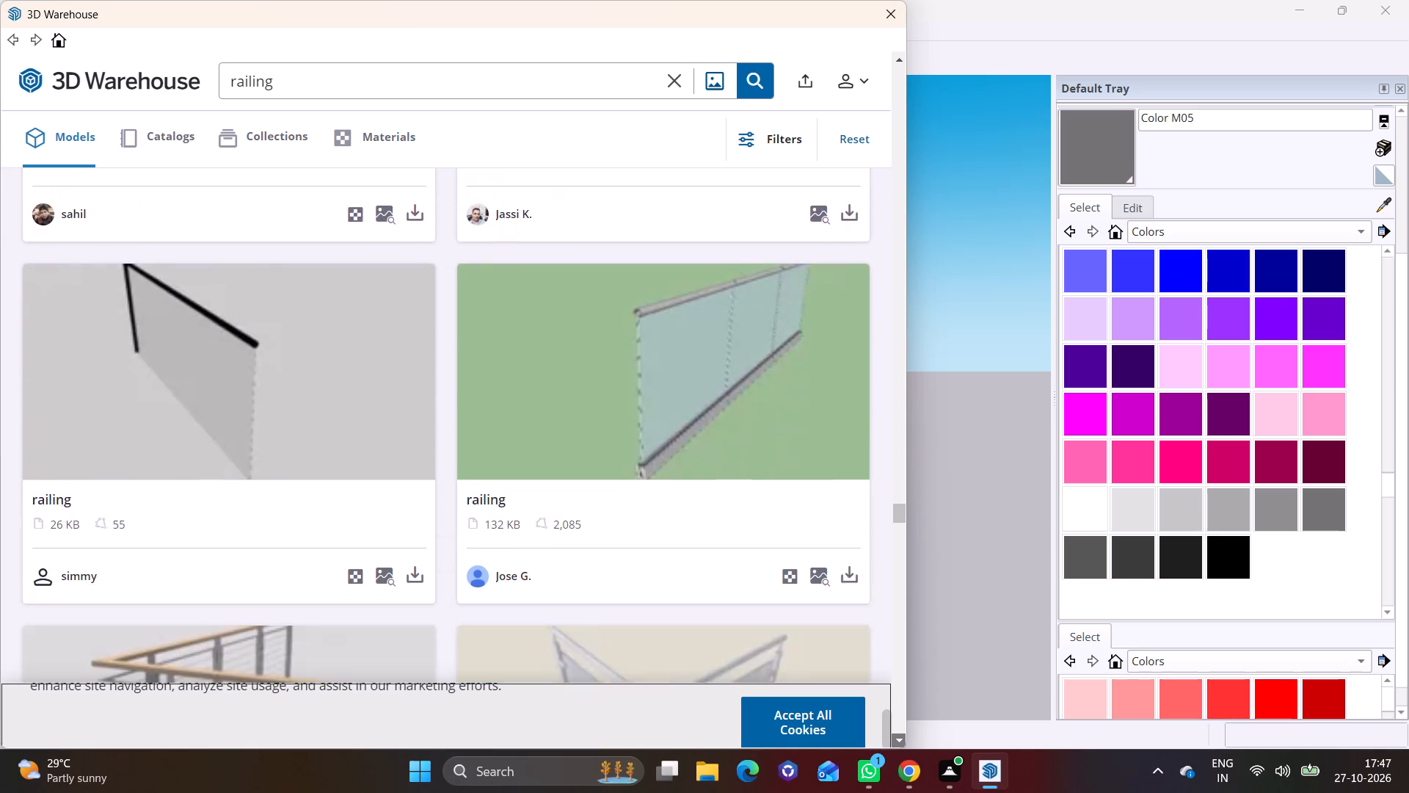
click(901, 739)
click(901, 739)
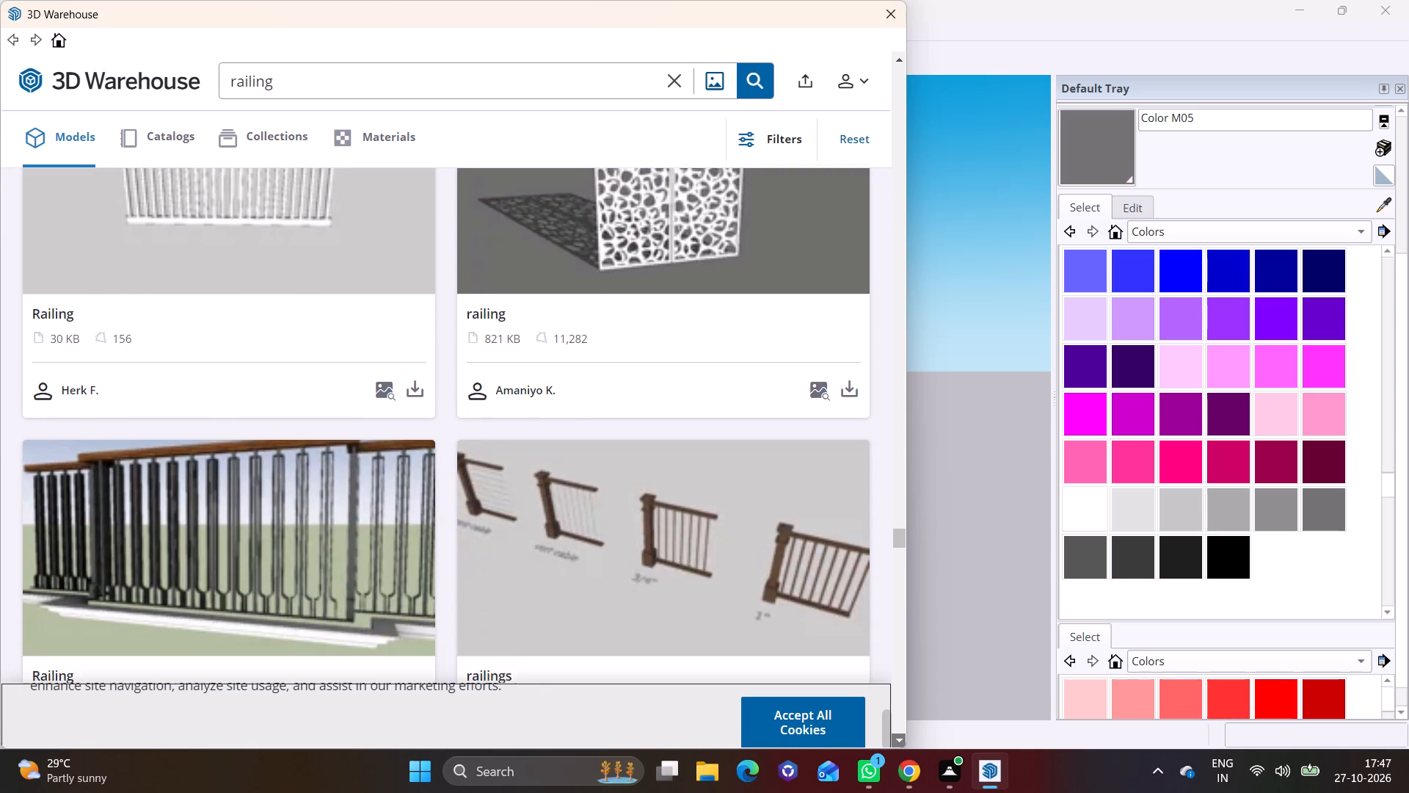
click(901, 739)
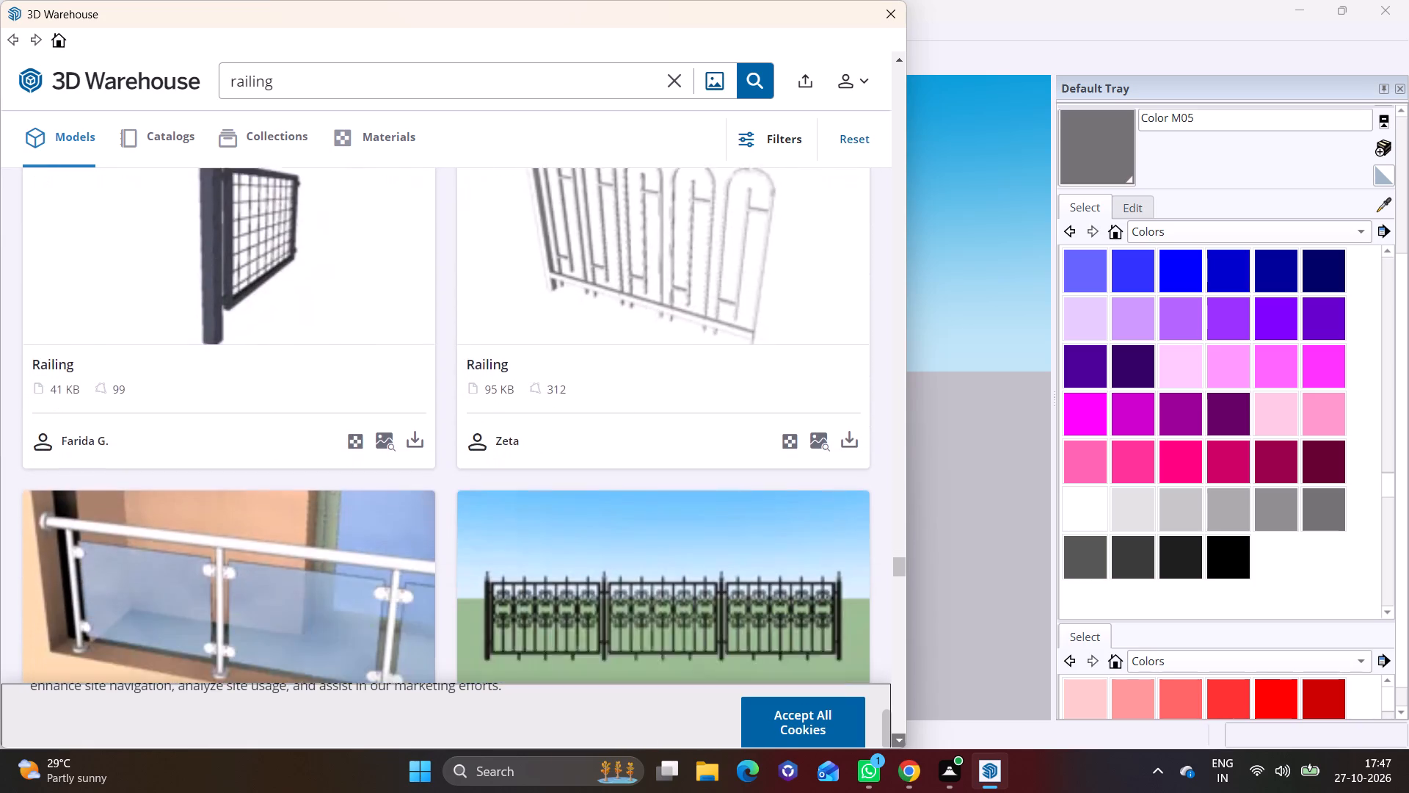
click(901, 739)
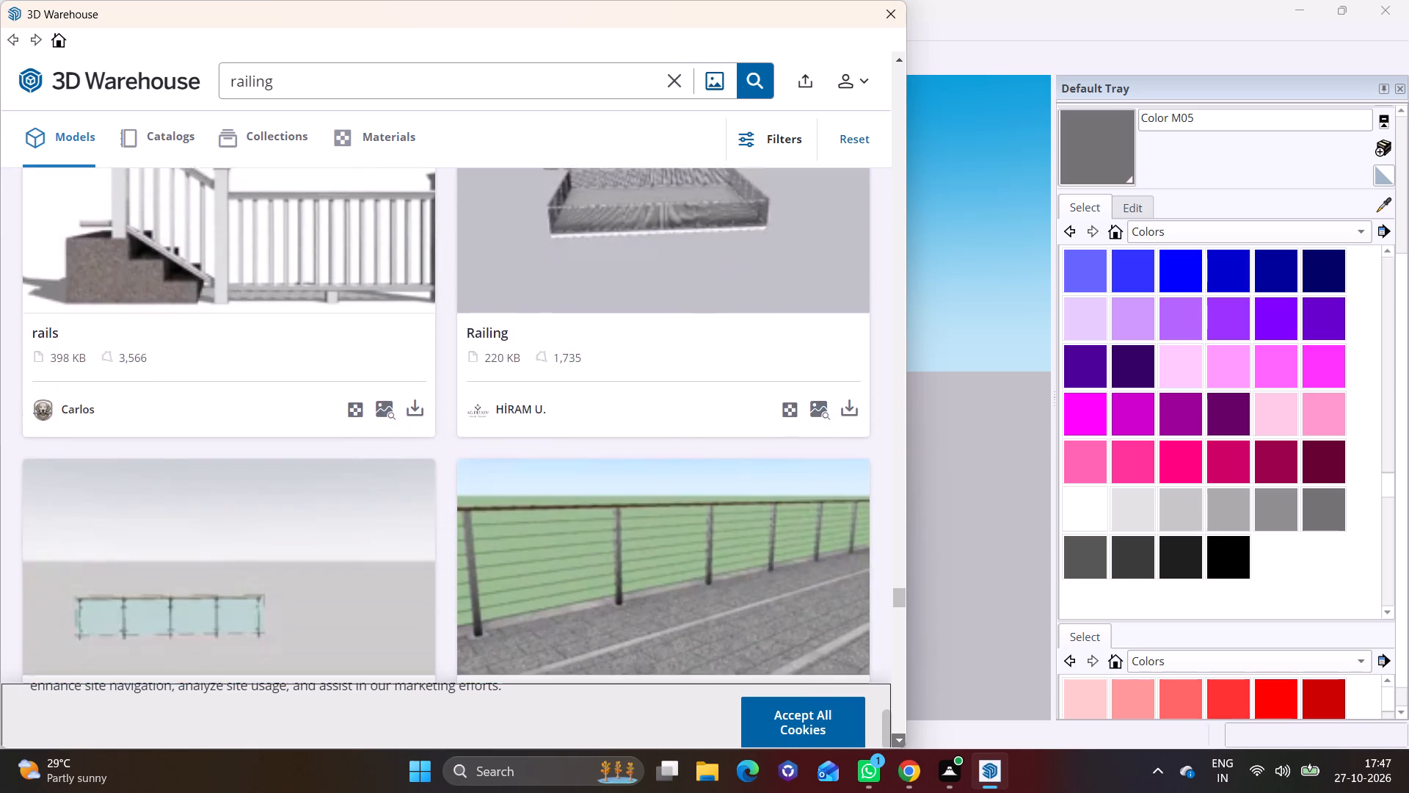
click(901, 739)
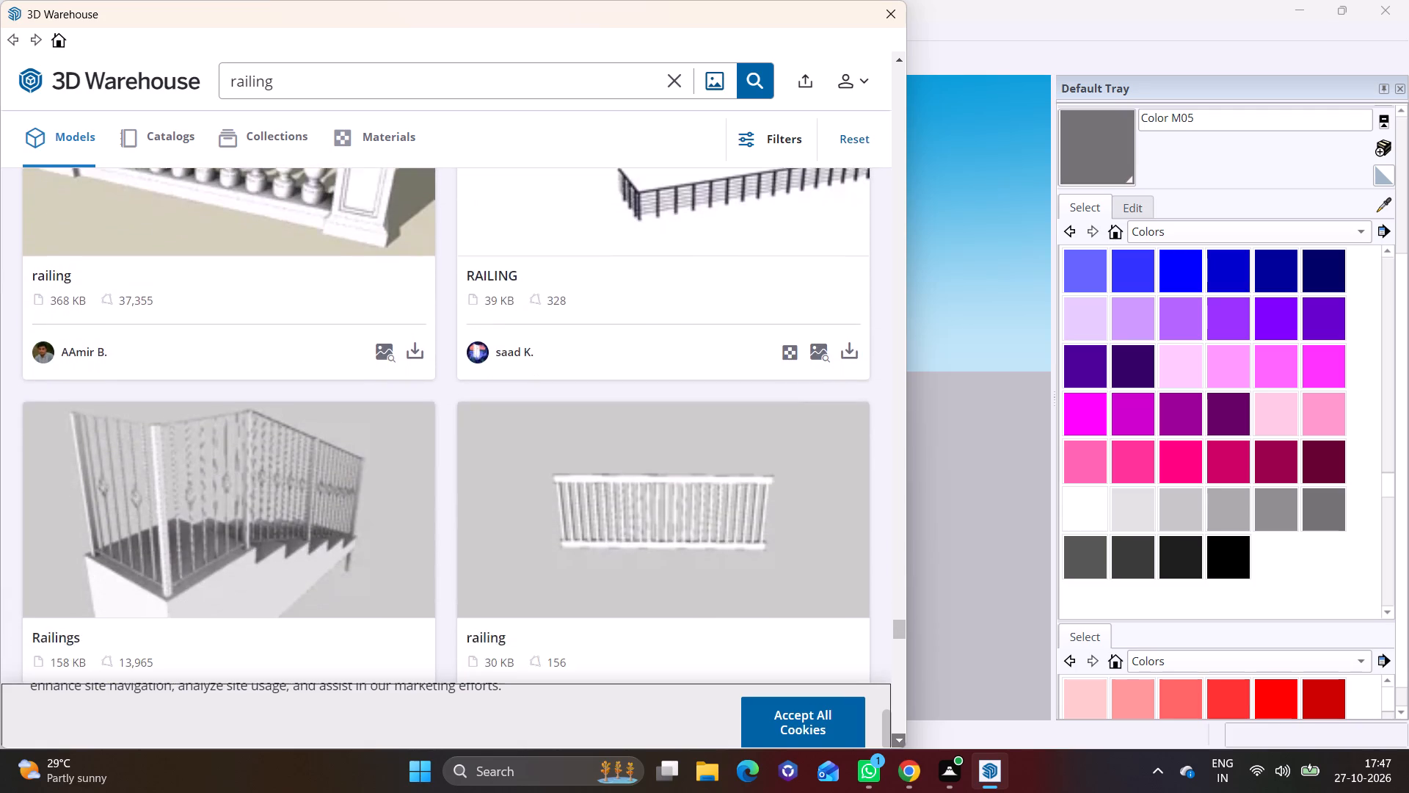
click(901, 739)
click(901, 739)
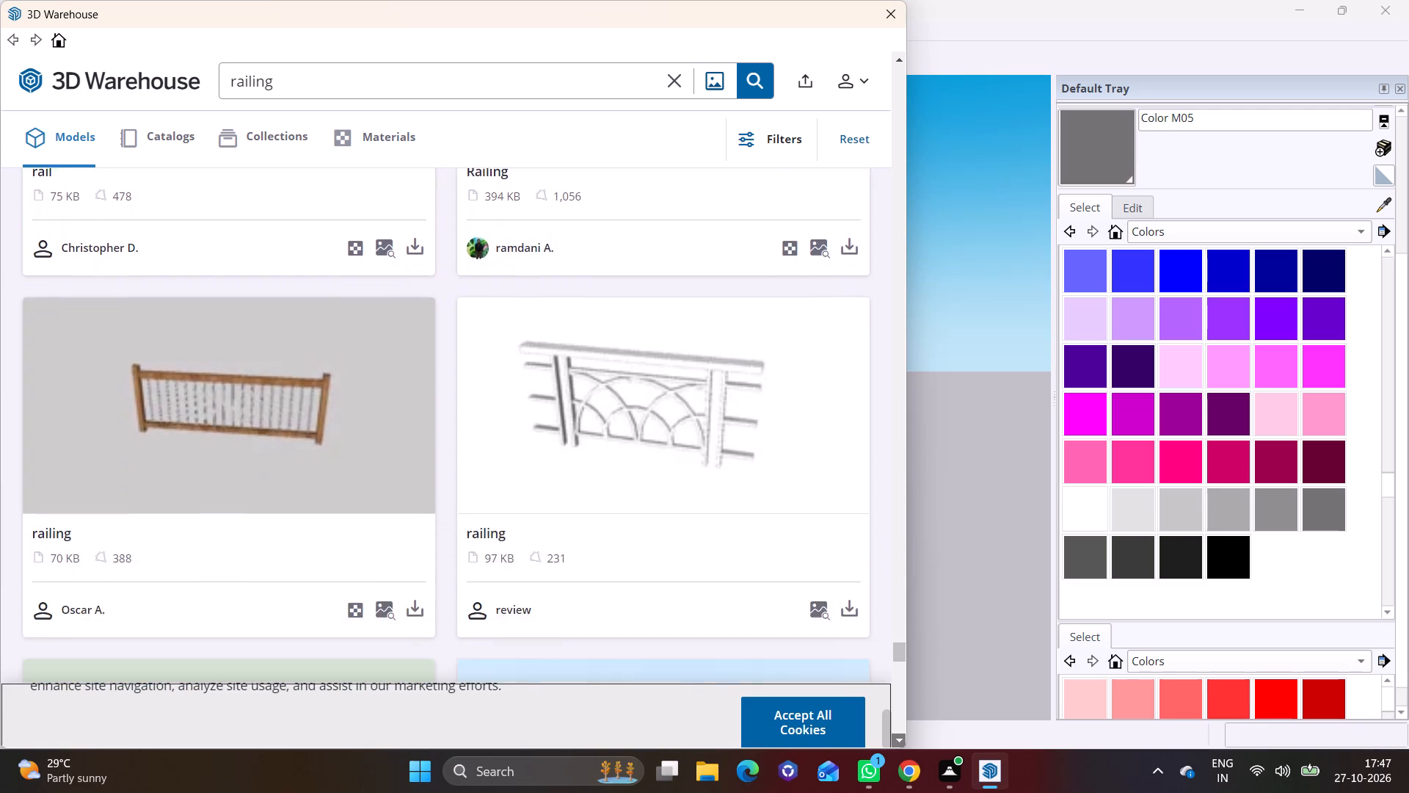
click(899, 741)
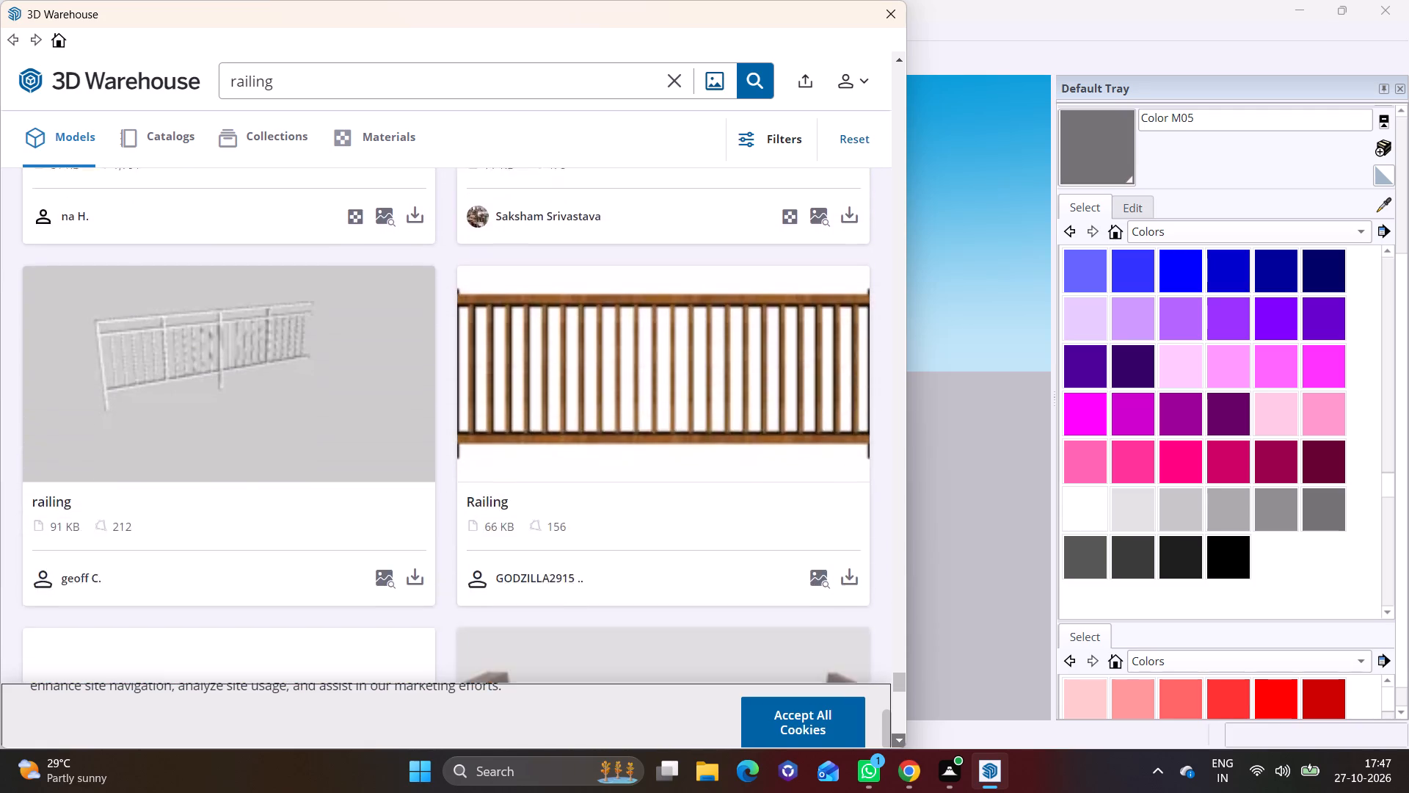
click(900, 735)
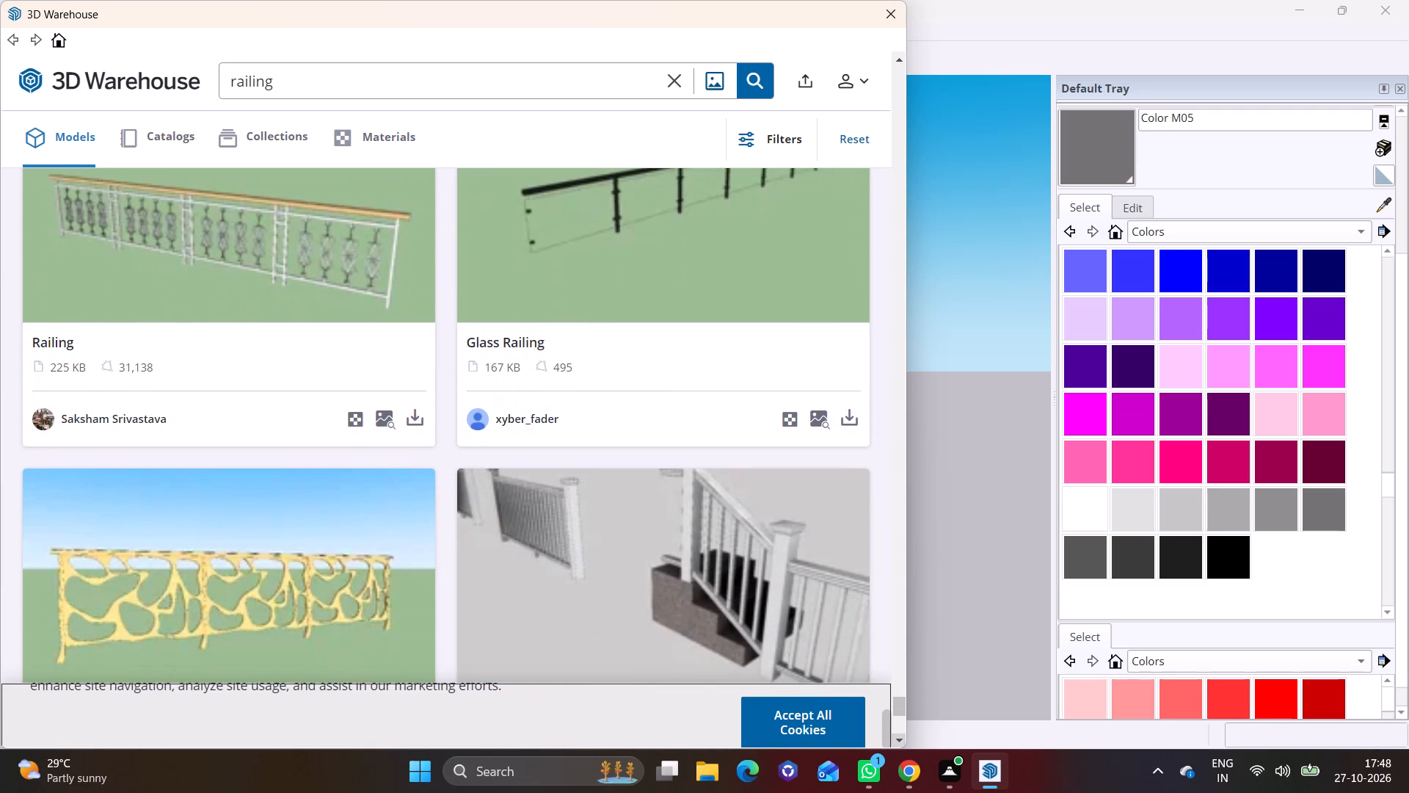
click(900, 735)
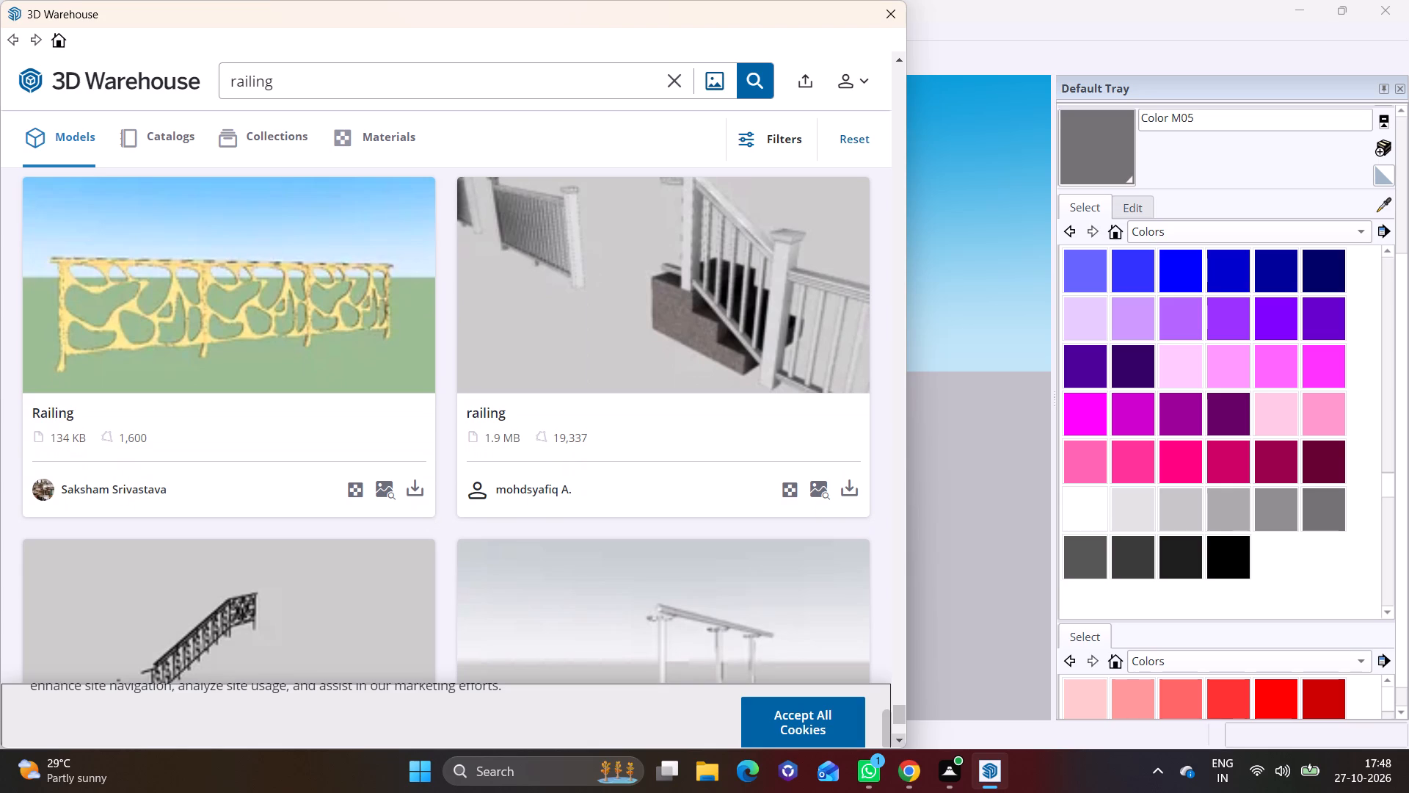
Download the yellow organic-pattern Railing into the model and place it at the inner front corner of the first-floor balcony.
click(421, 485)
click(408, 401)
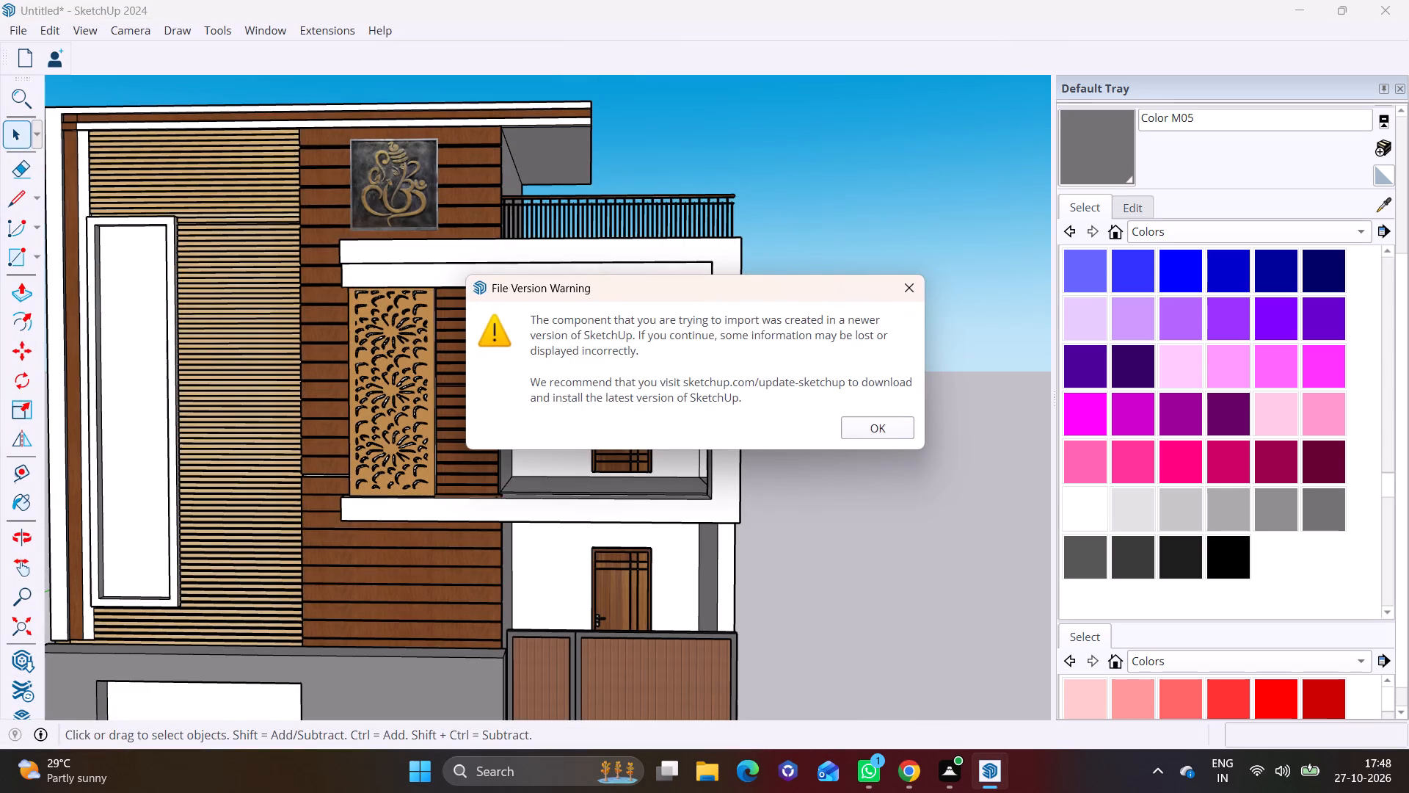
click(868, 406)
click(864, 422)
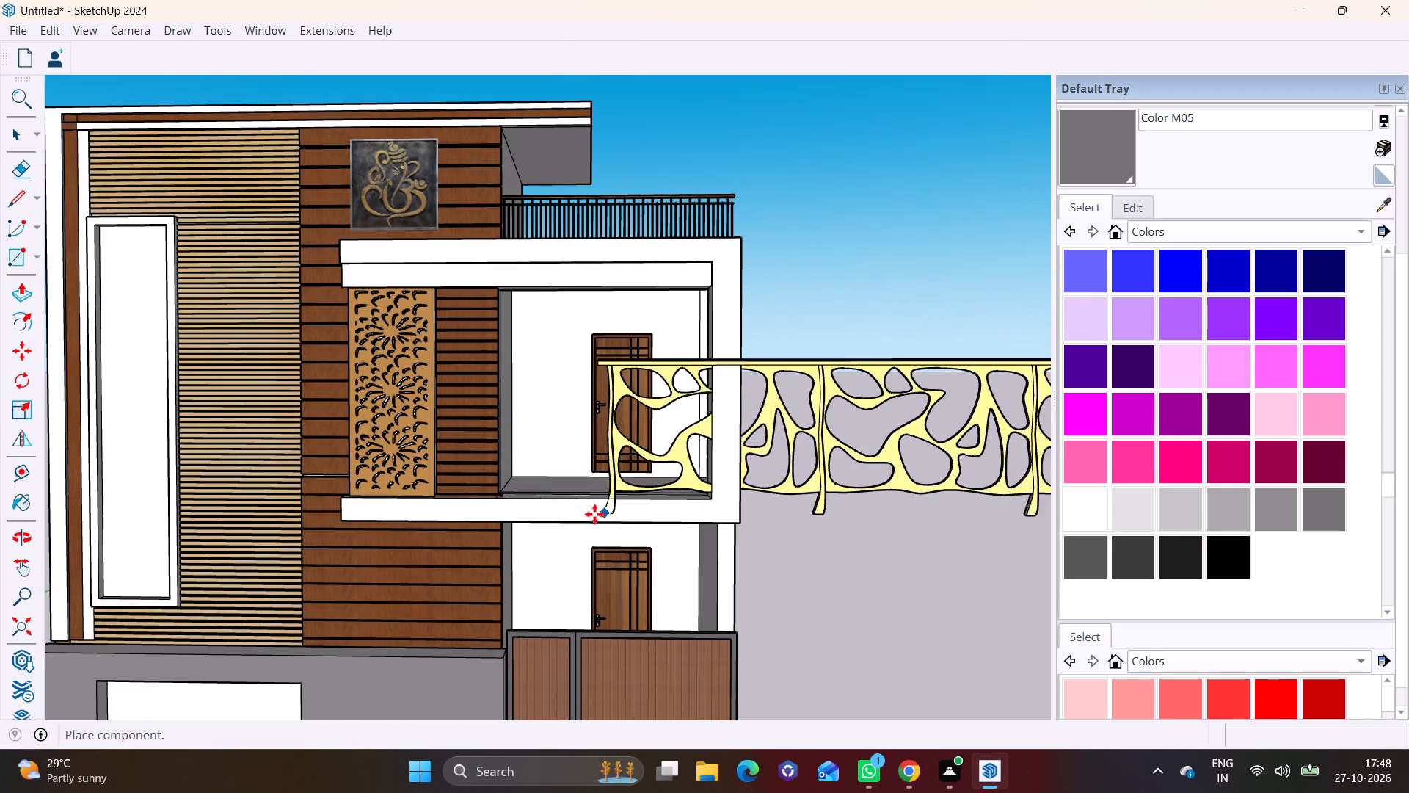
click(498, 494)
Scale the patterned railing's length to fit the balcony opening and its height to about 0.40.
scroll(542, 476, down, 6)
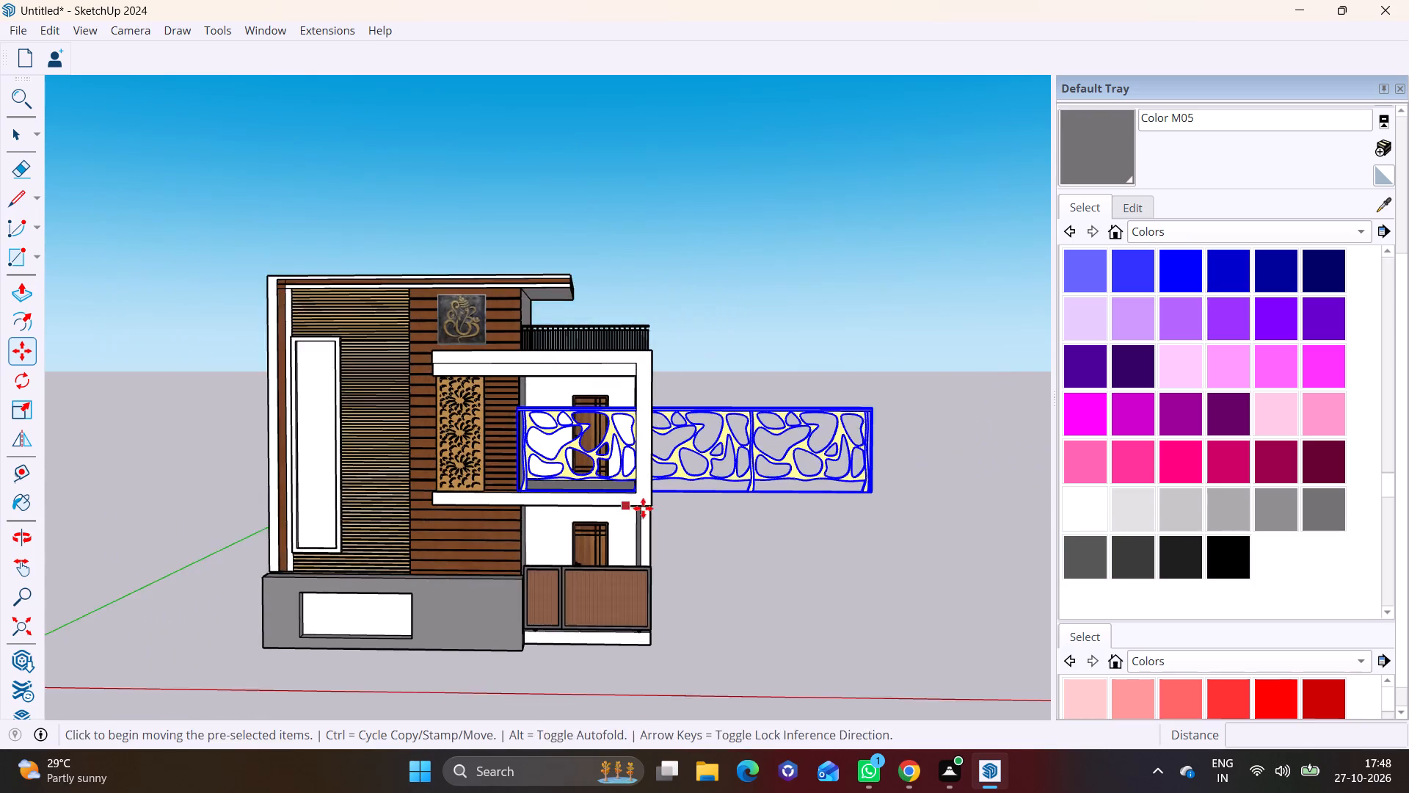
middle_drag(644, 508, 500, 496)
click(20, 411)
middle_drag(762, 449, 602, 530)
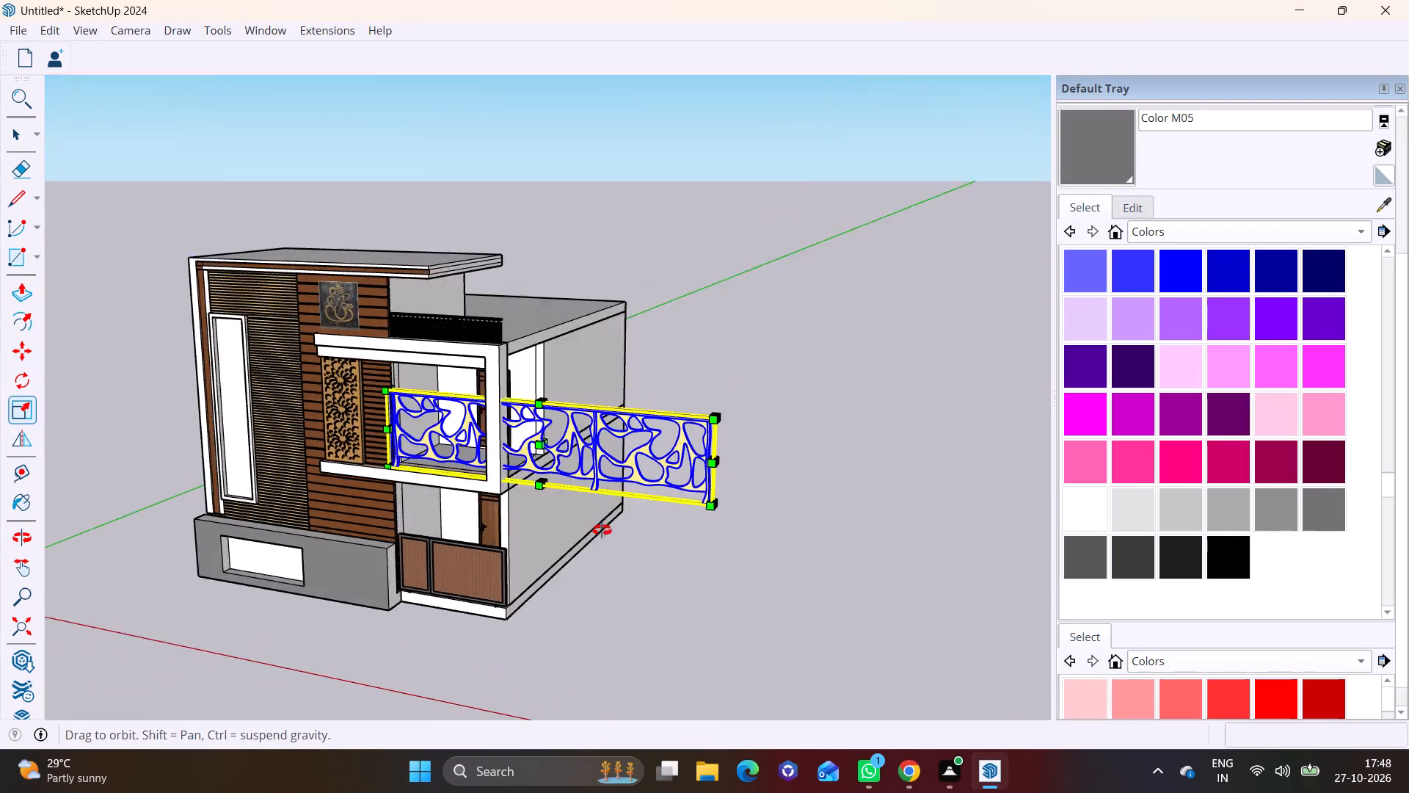
middle_drag(602, 530, 516, 542)
scroll(657, 510, up, 4)
click(718, 443)
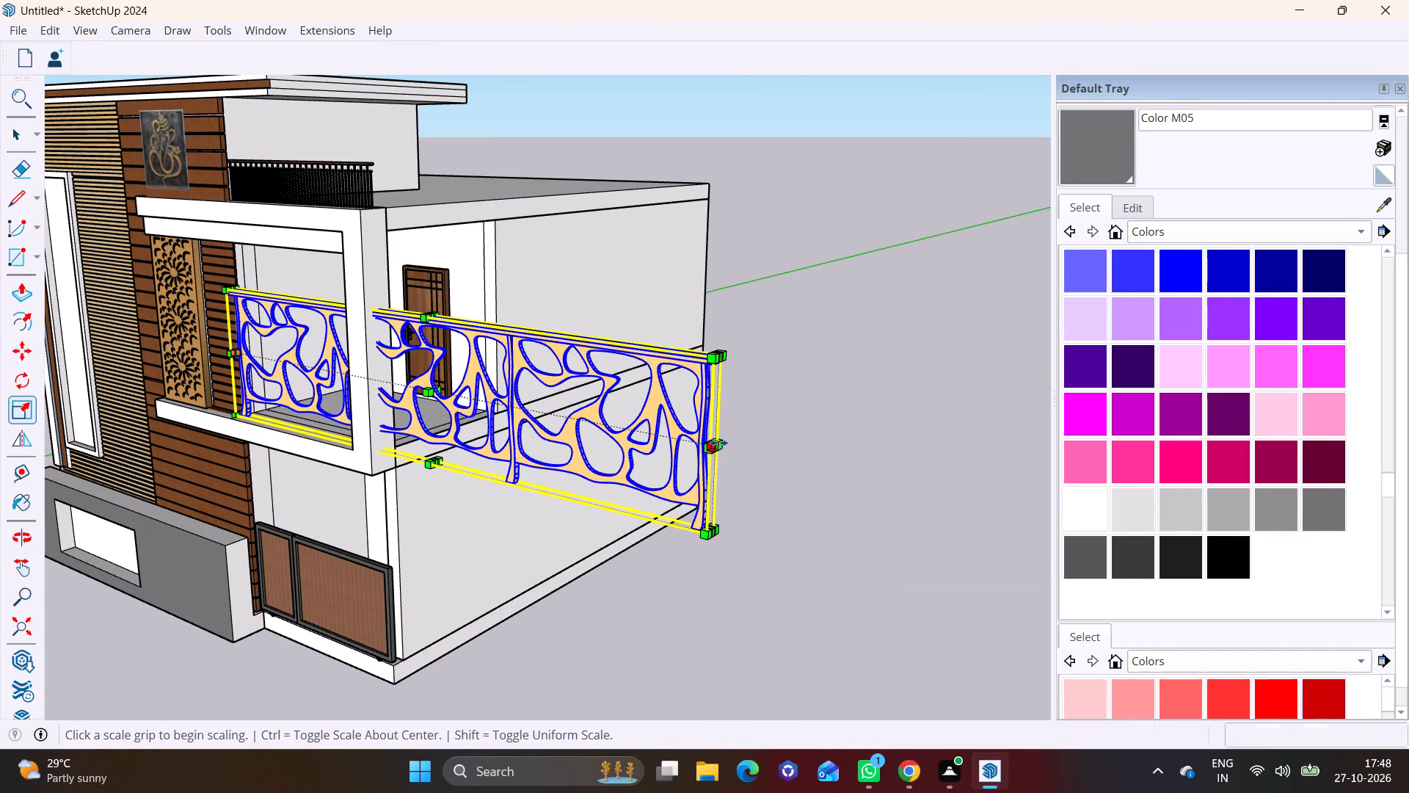
click(371, 408)
scroll(260, 320, up, 6)
click(337, 280)
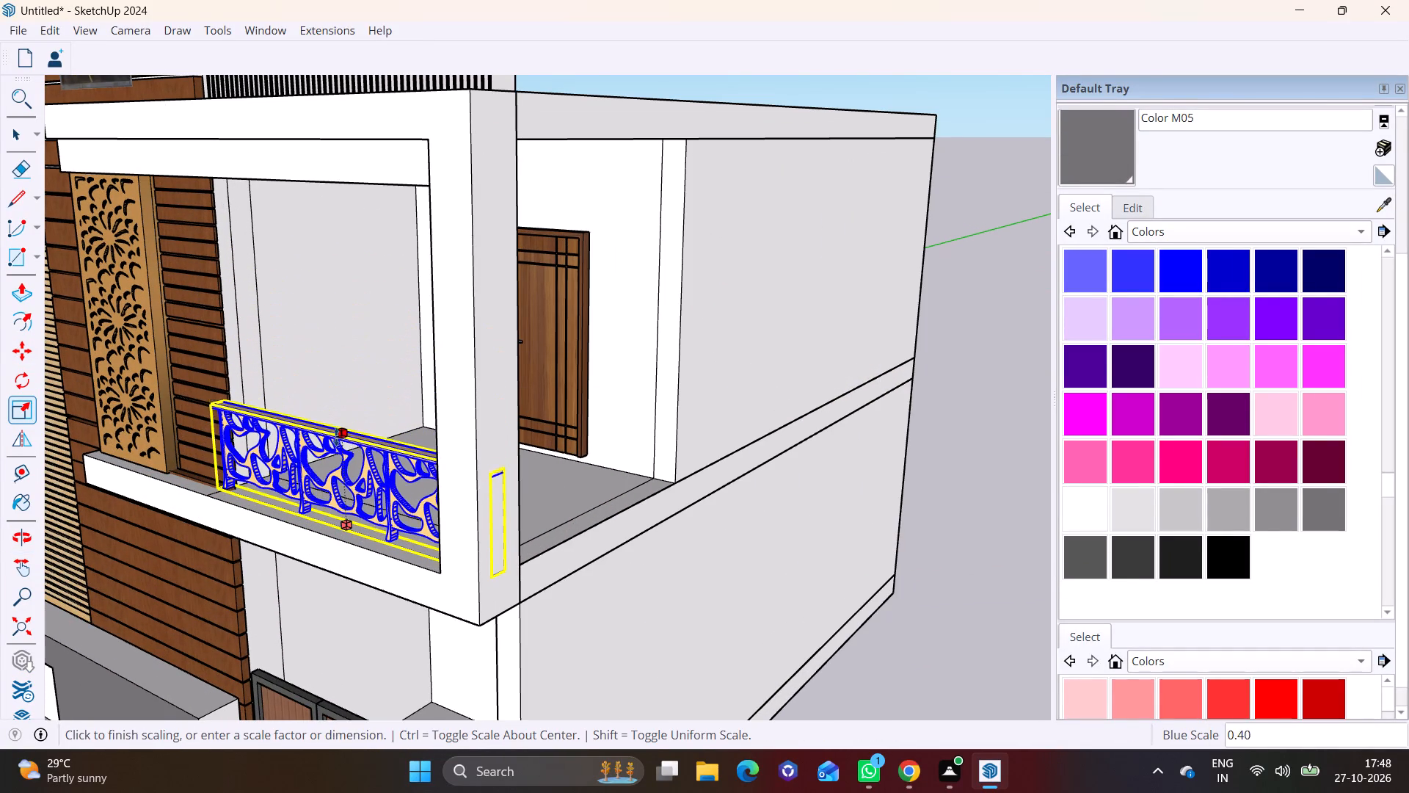
click(338, 439)
key(space)
click(691, 576)
Examine the fitted balcony railing and the whole front façade.
scroll(528, 582, down, 2)
middle_drag(526, 586, 767, 527)
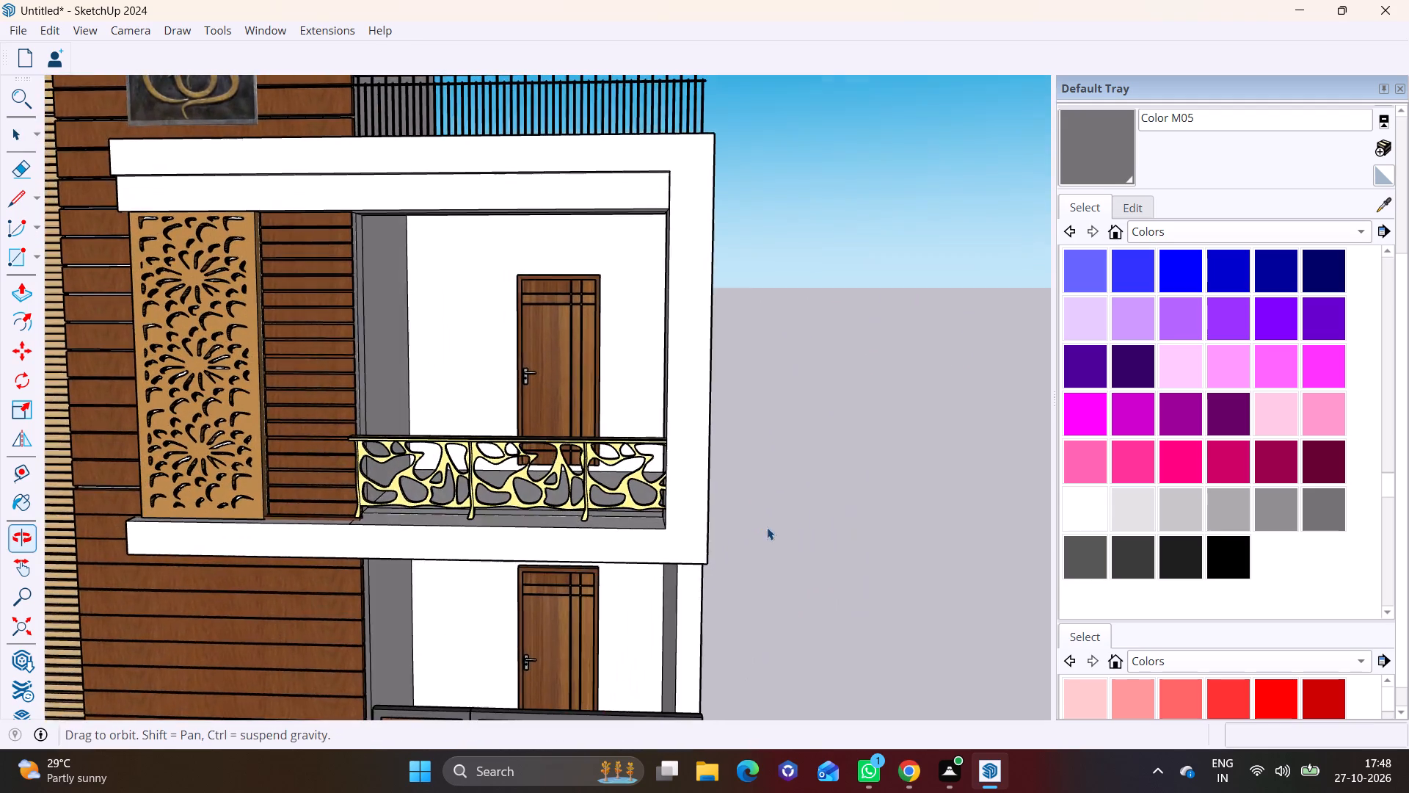
middle_drag(767, 527, 765, 529)
scroll(764, 539, down, 4)
shift+middle_drag(750, 579, 696, 444)
scroll(804, 497, down, 2)
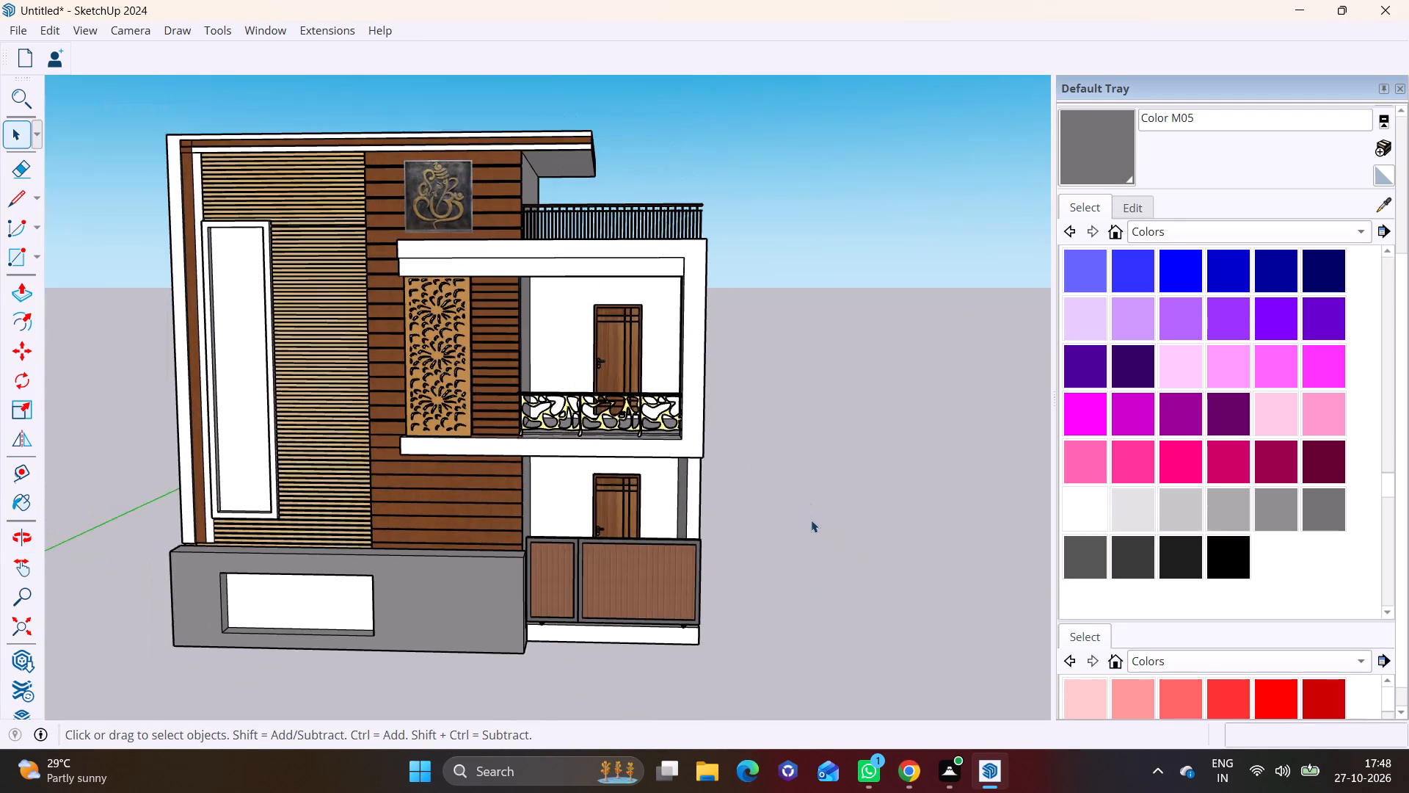
middle_drag(811, 522, 841, 448)
scroll(782, 482, down, 2)
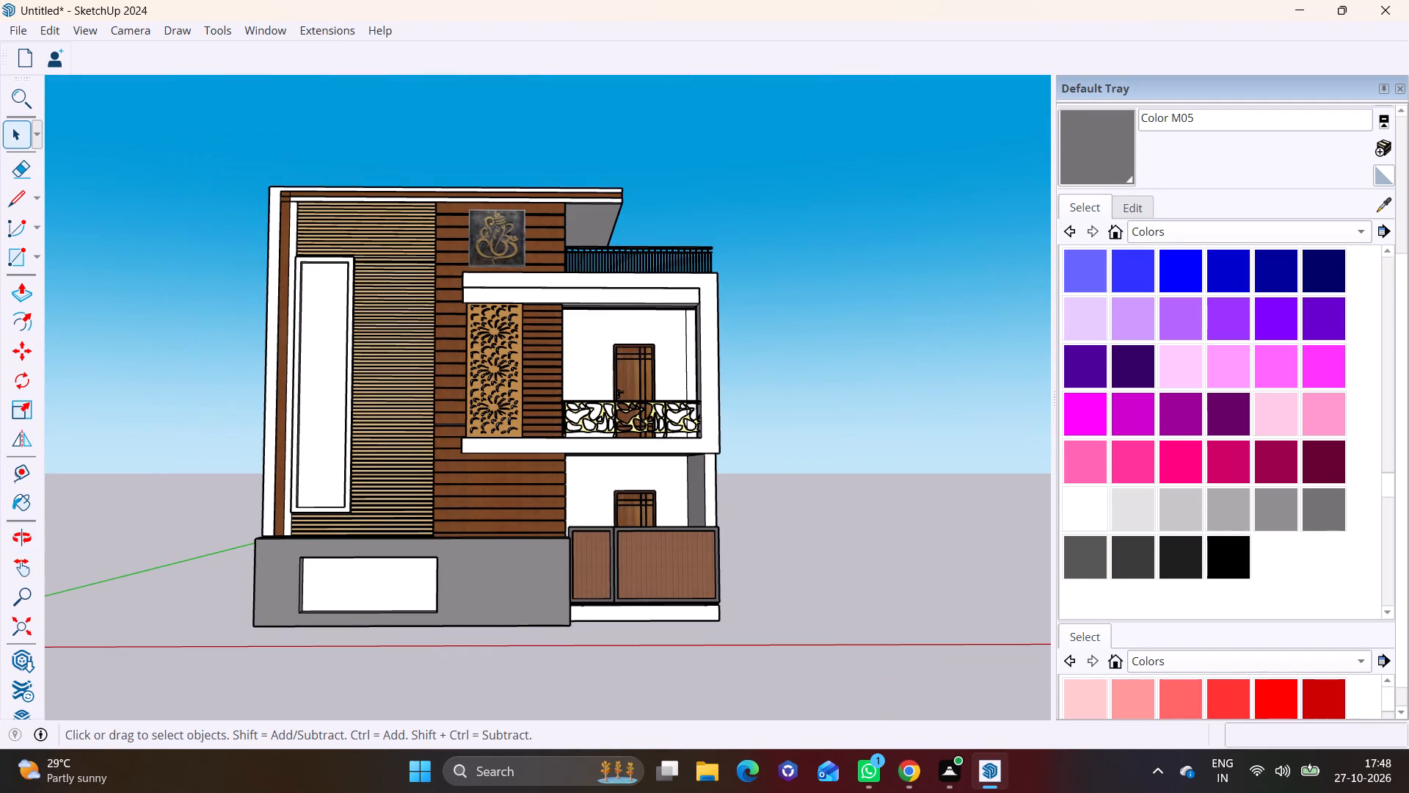
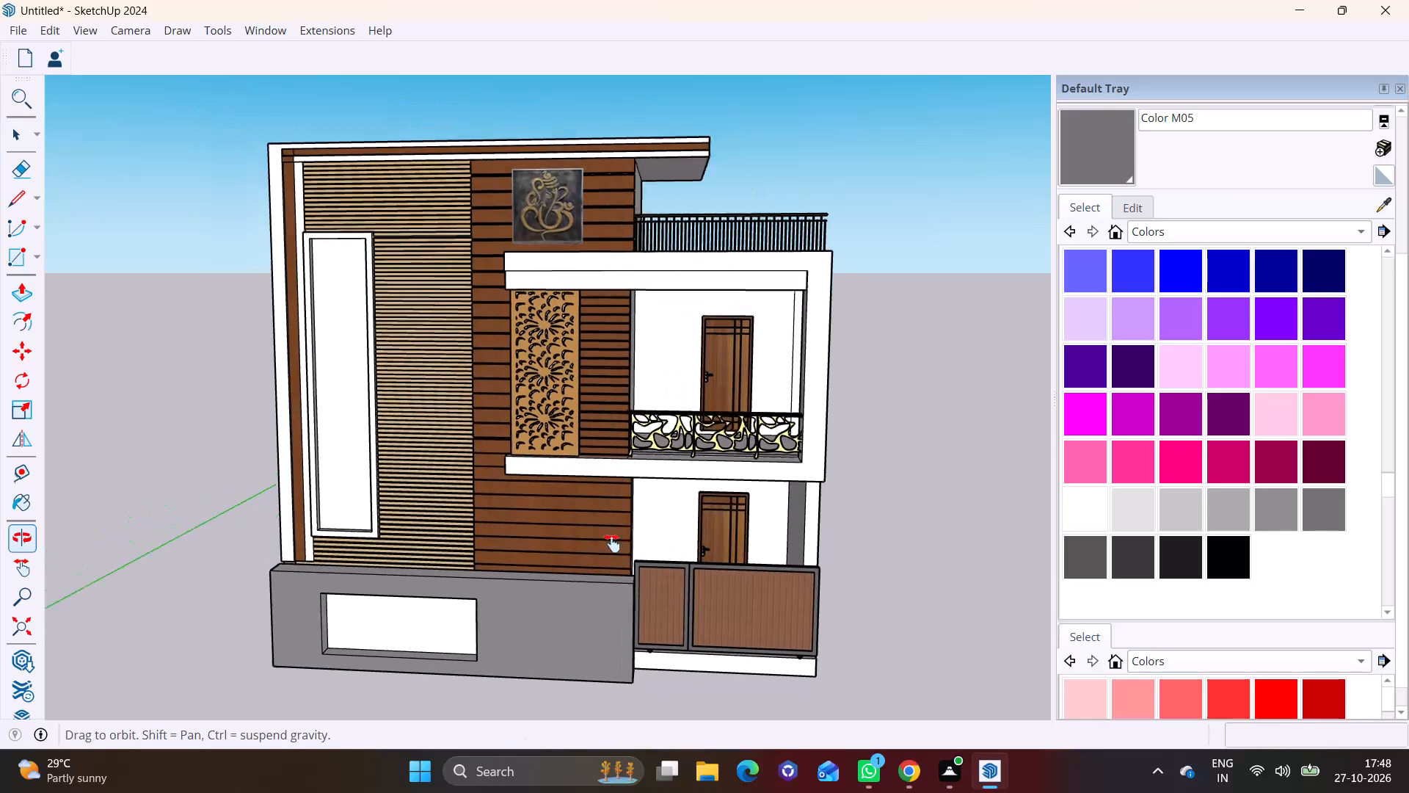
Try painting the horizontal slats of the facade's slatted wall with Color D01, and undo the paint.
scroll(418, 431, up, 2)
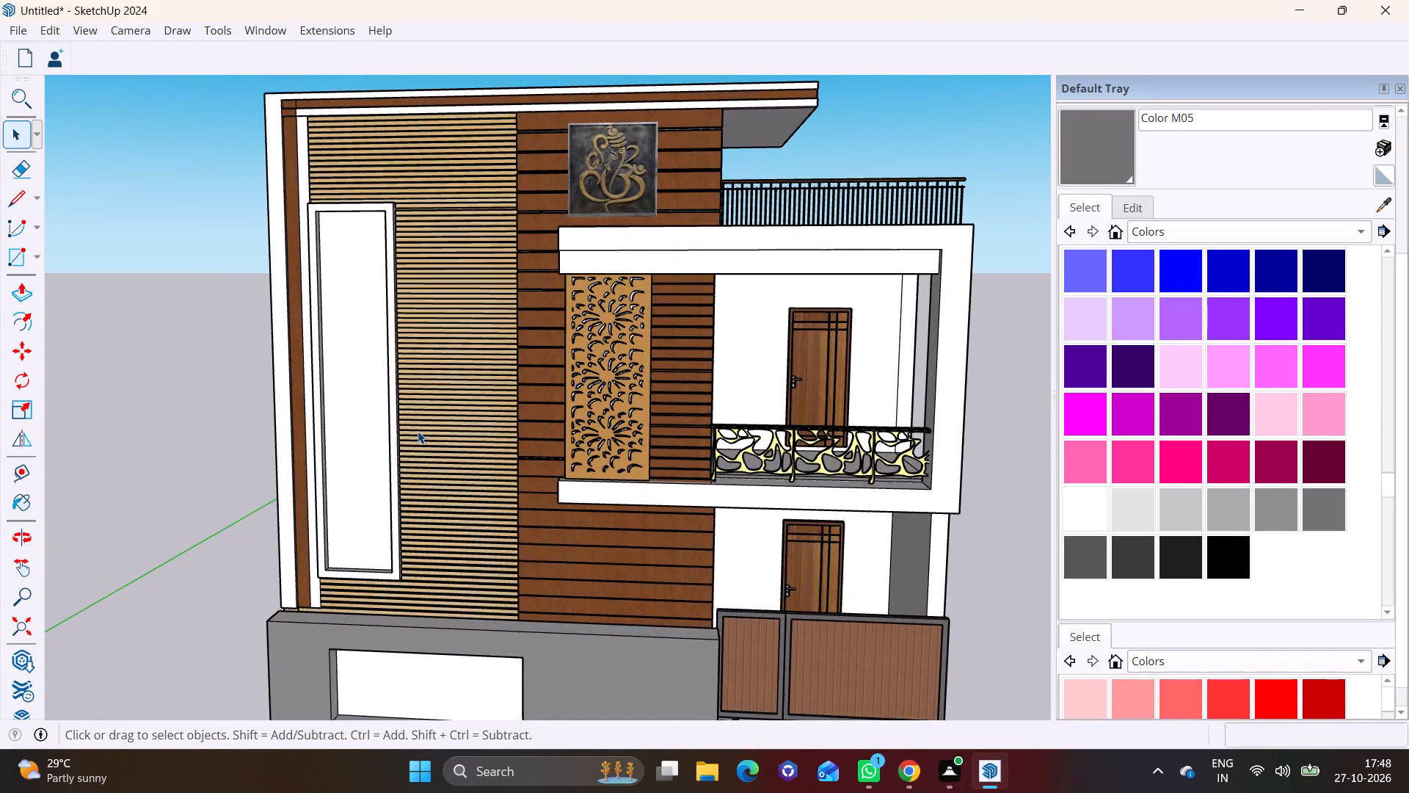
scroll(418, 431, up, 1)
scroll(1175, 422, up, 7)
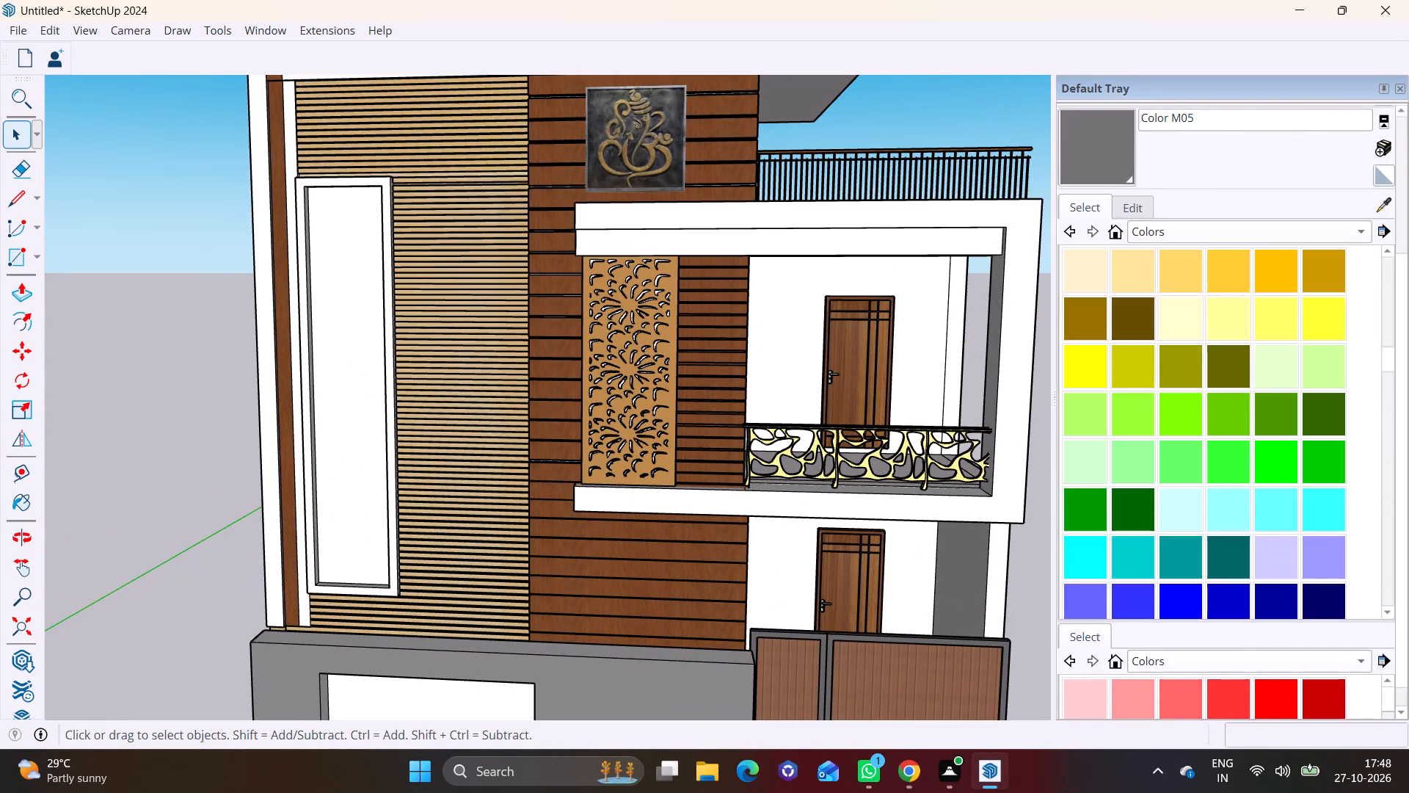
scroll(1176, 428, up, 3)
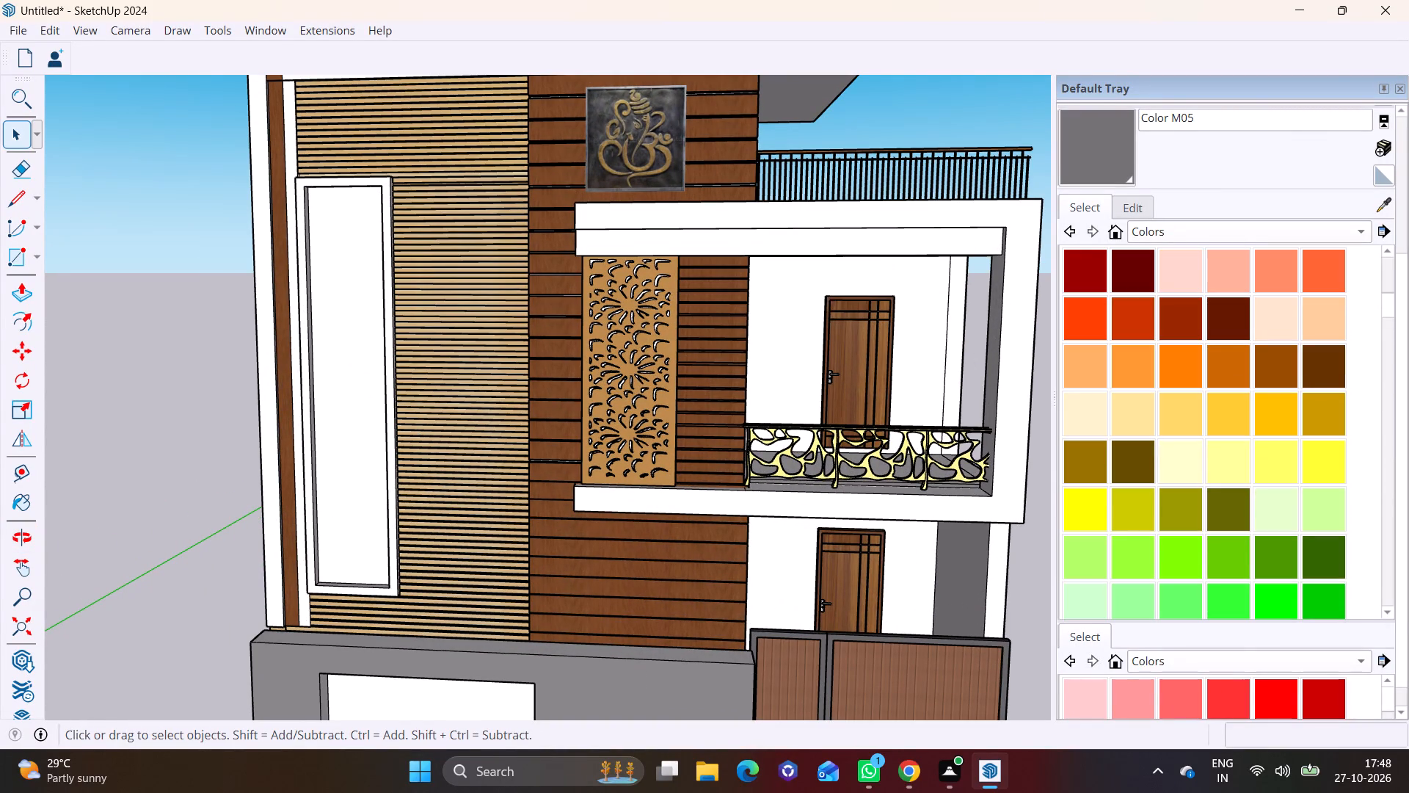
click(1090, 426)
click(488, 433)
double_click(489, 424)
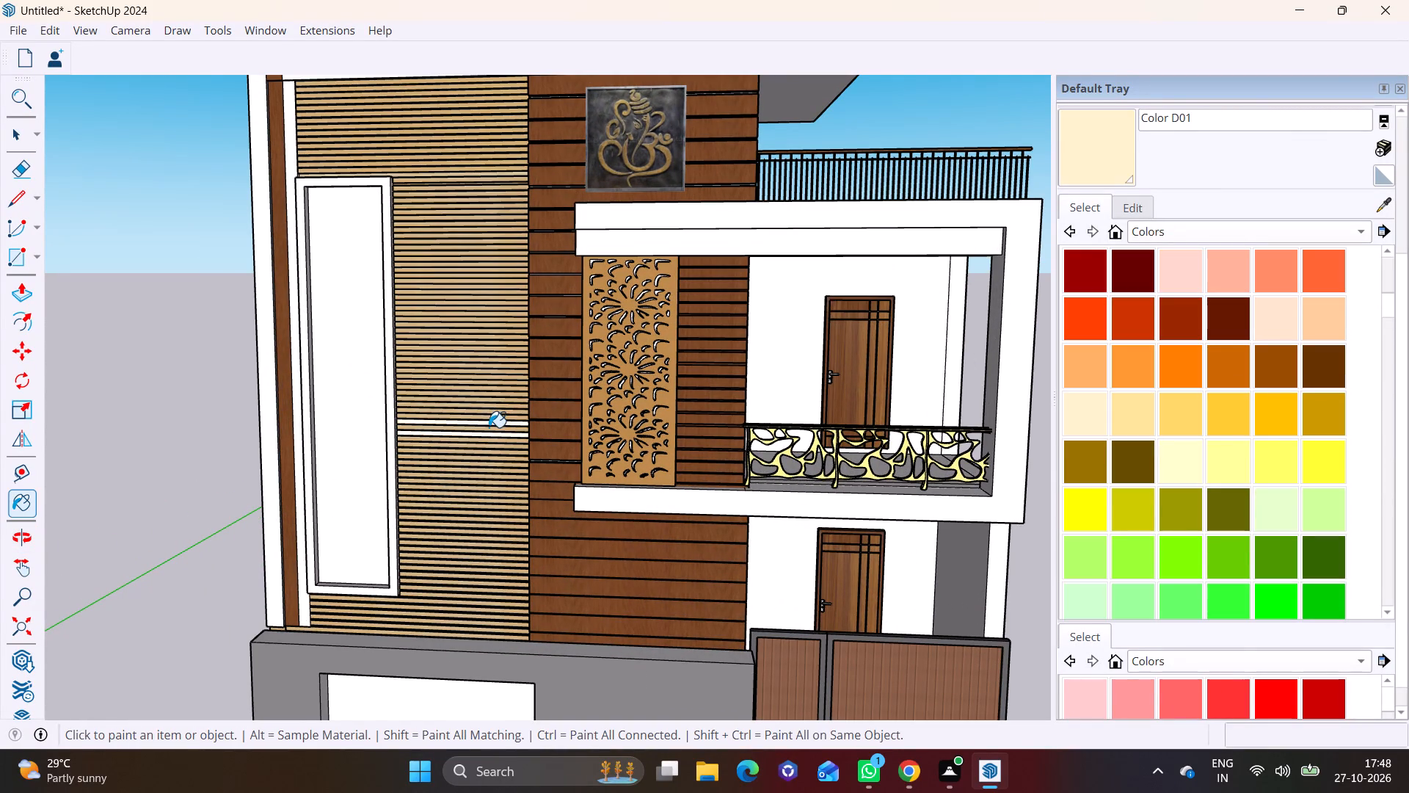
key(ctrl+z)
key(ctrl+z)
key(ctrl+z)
Search 3D Warehouse for "ceiling lights".
scroll(413, 441, down, 3)
scroll(420, 442, up, 1)
scroll(452, 461, down, 6)
shift+middle_drag(459, 471, 376, 452)
scroll(465, 441, down, 2)
middle_drag(481, 442, 481, 403)
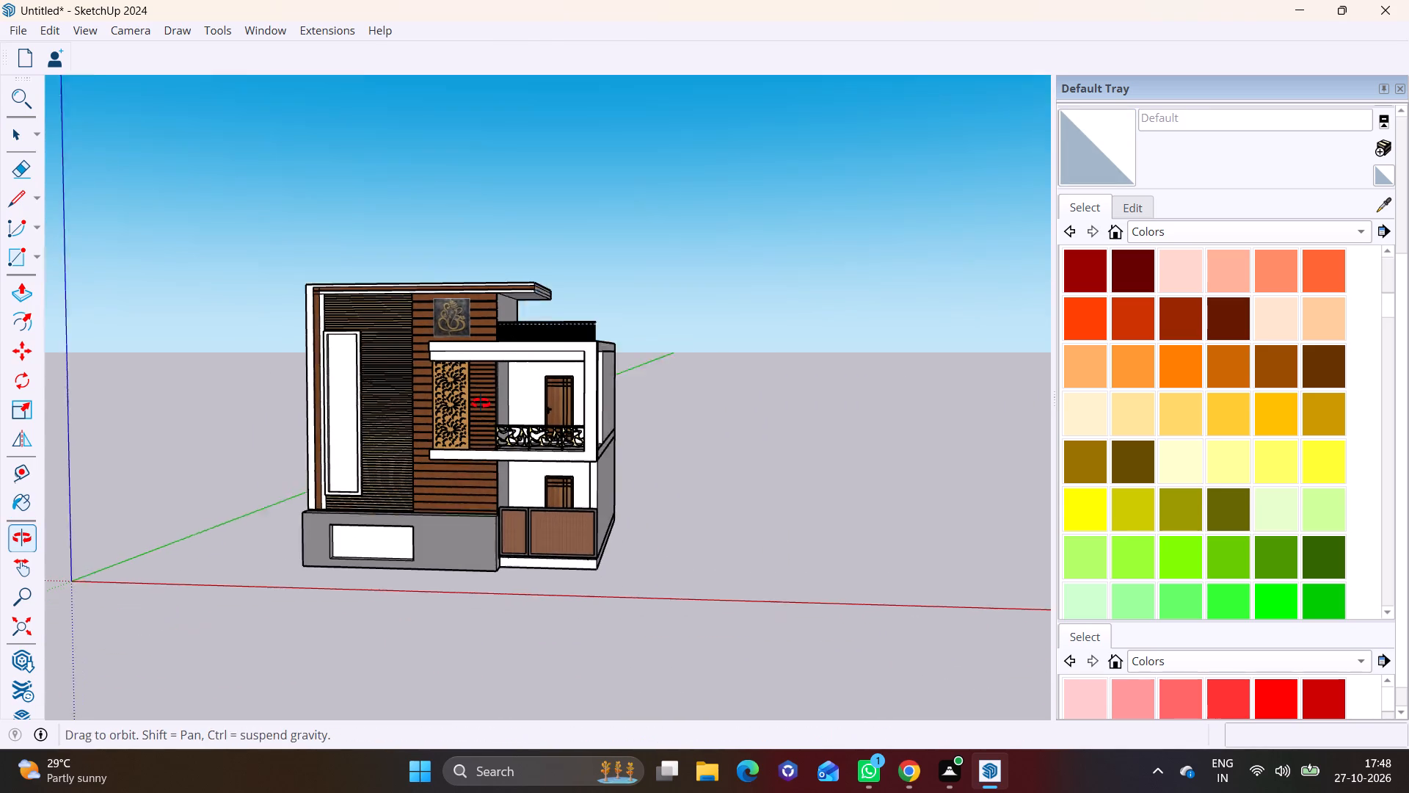
middle_drag(481, 403, 483, 398)
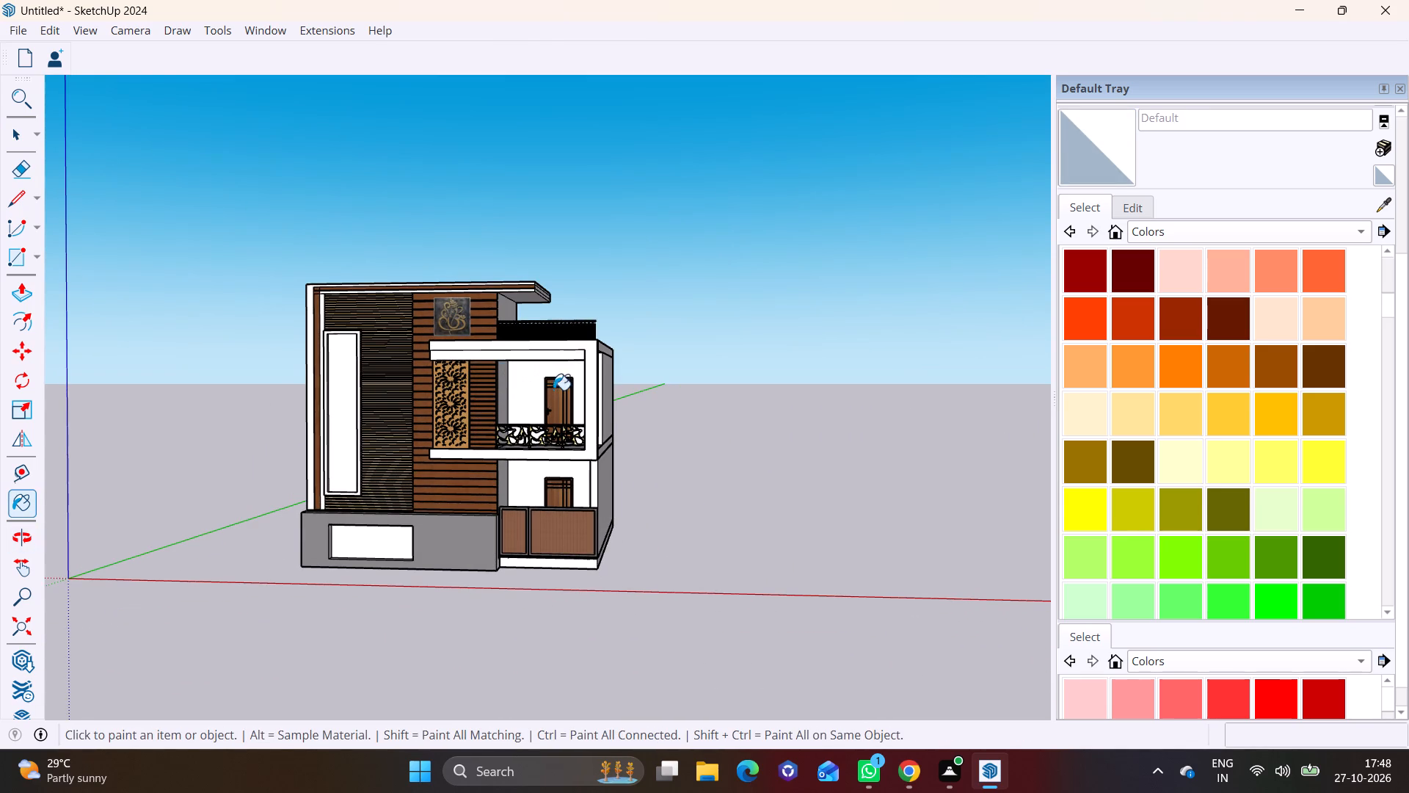
shift+middle_drag(616, 415, 594, 514)
scroll(563, 254, up, 8)
middle_drag(513, 312, 632, 219)
scroll(562, 264, up, 6)
middle_drag(528, 323, 484, 259)
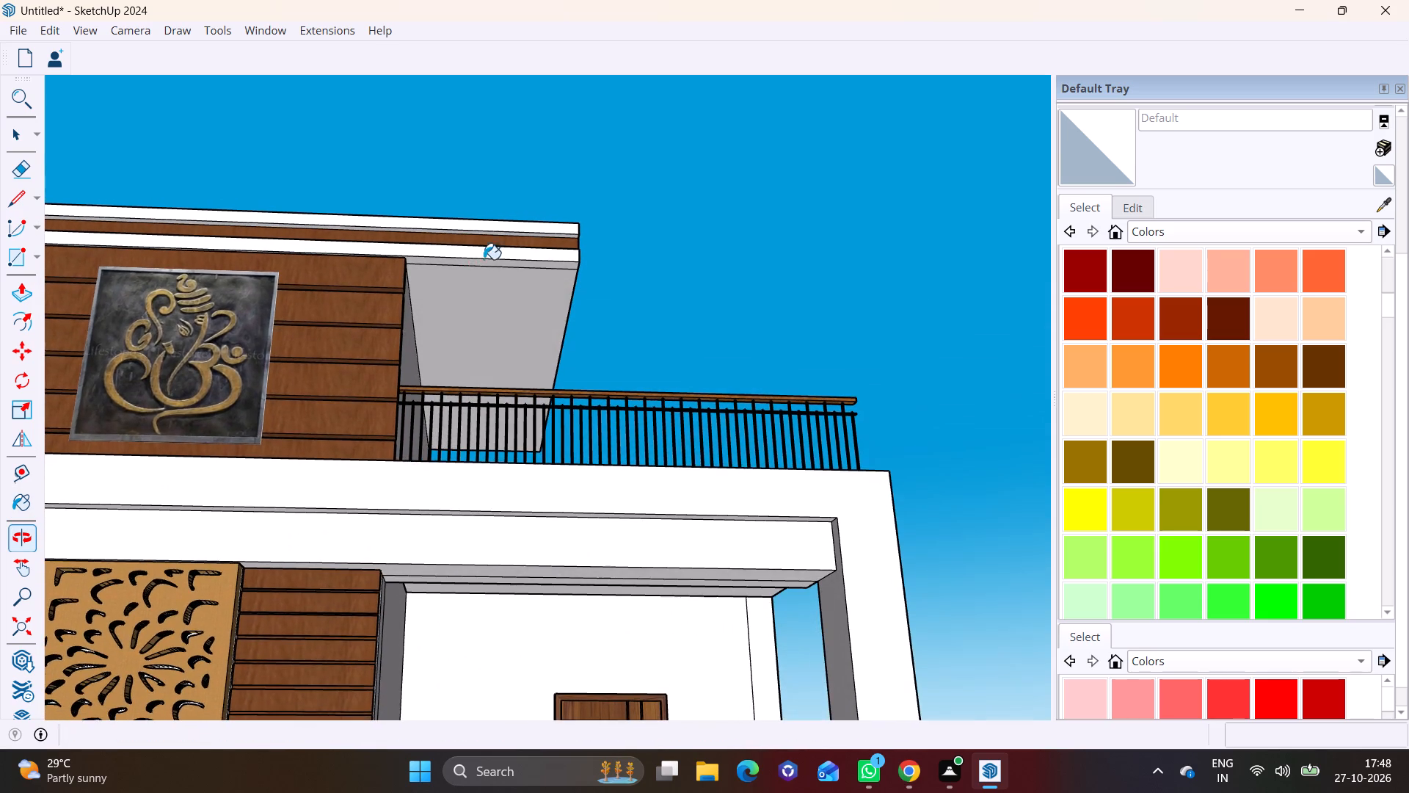
scroll(481, 286, up, 3)
middle_drag(518, 327, 534, 284)
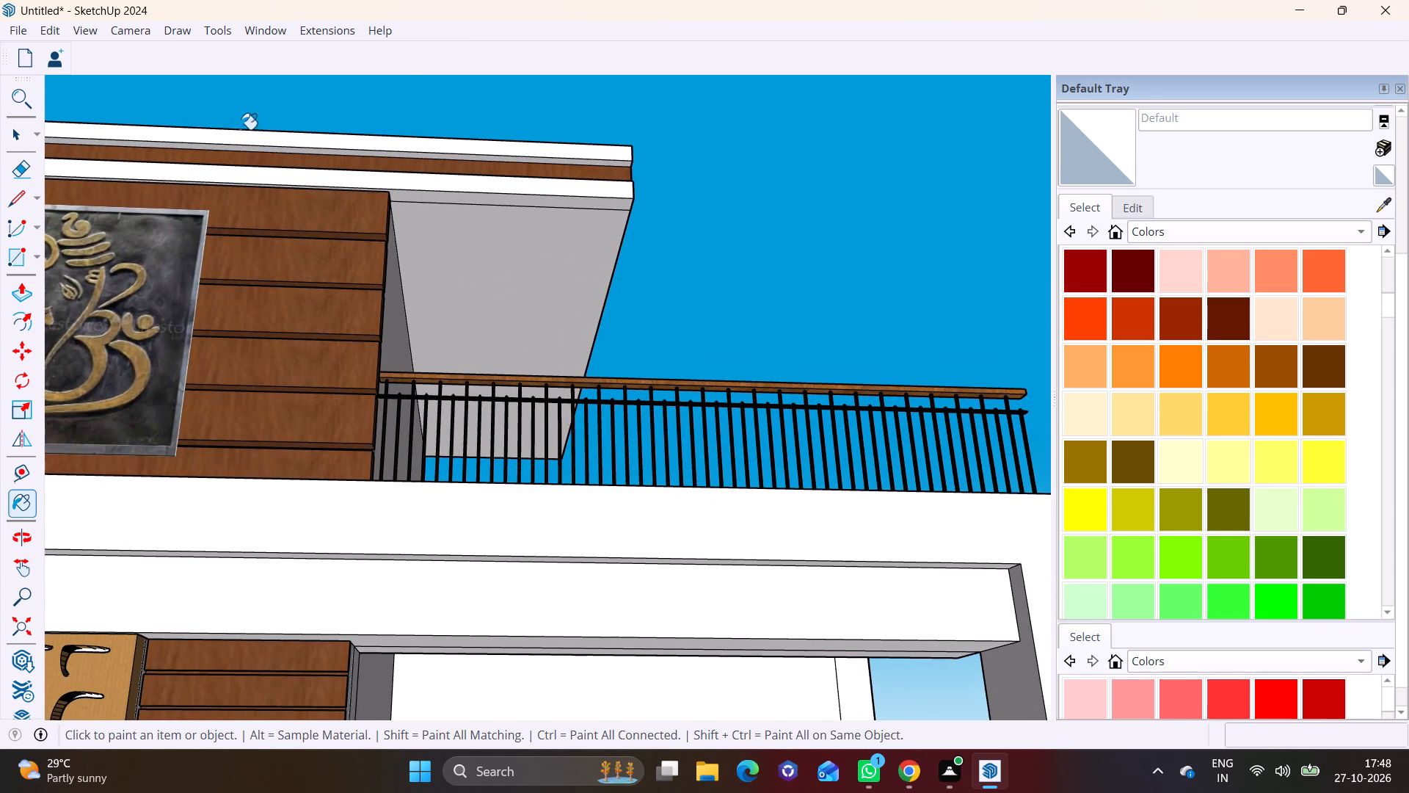
click(260, 26)
click(291, 179)
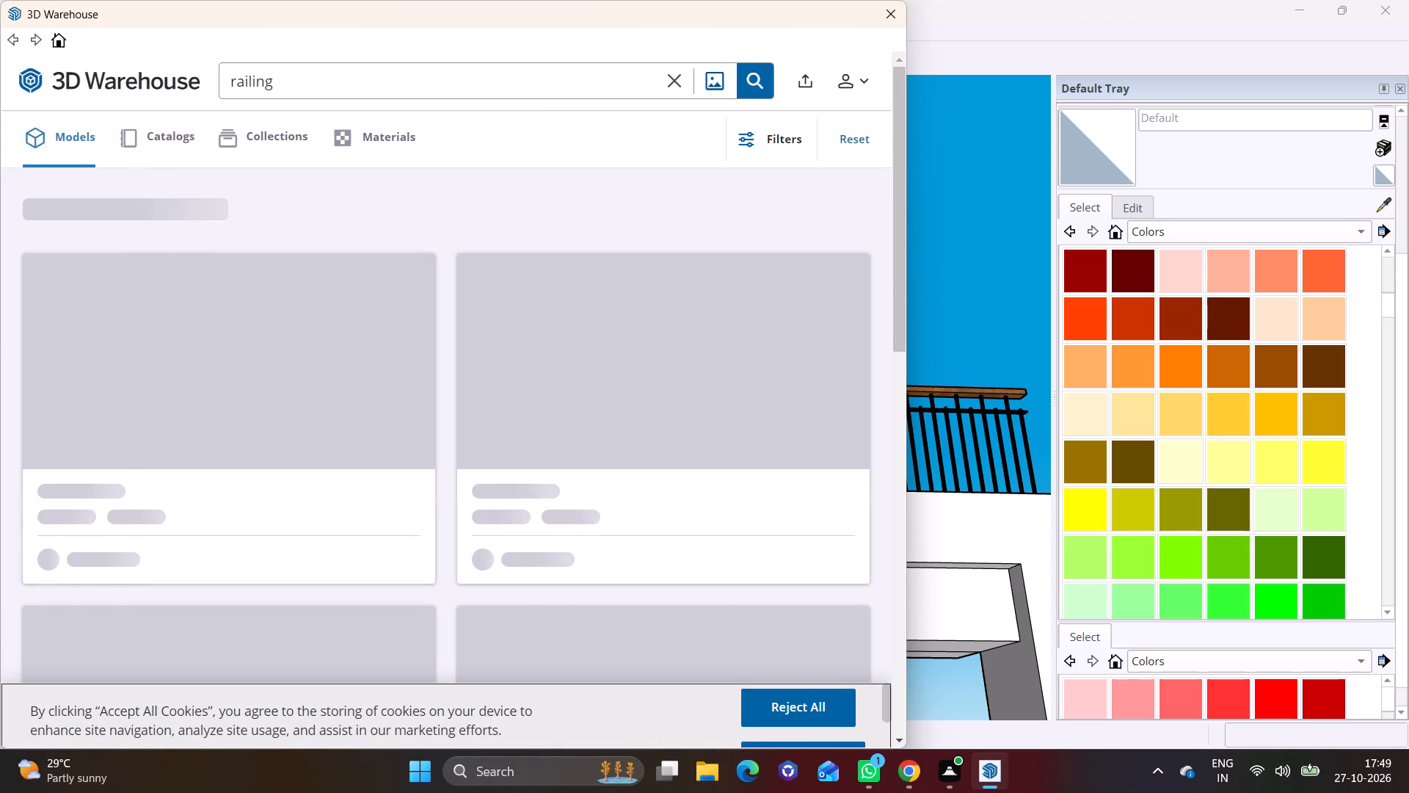
click(674, 79)
click(465, 82)
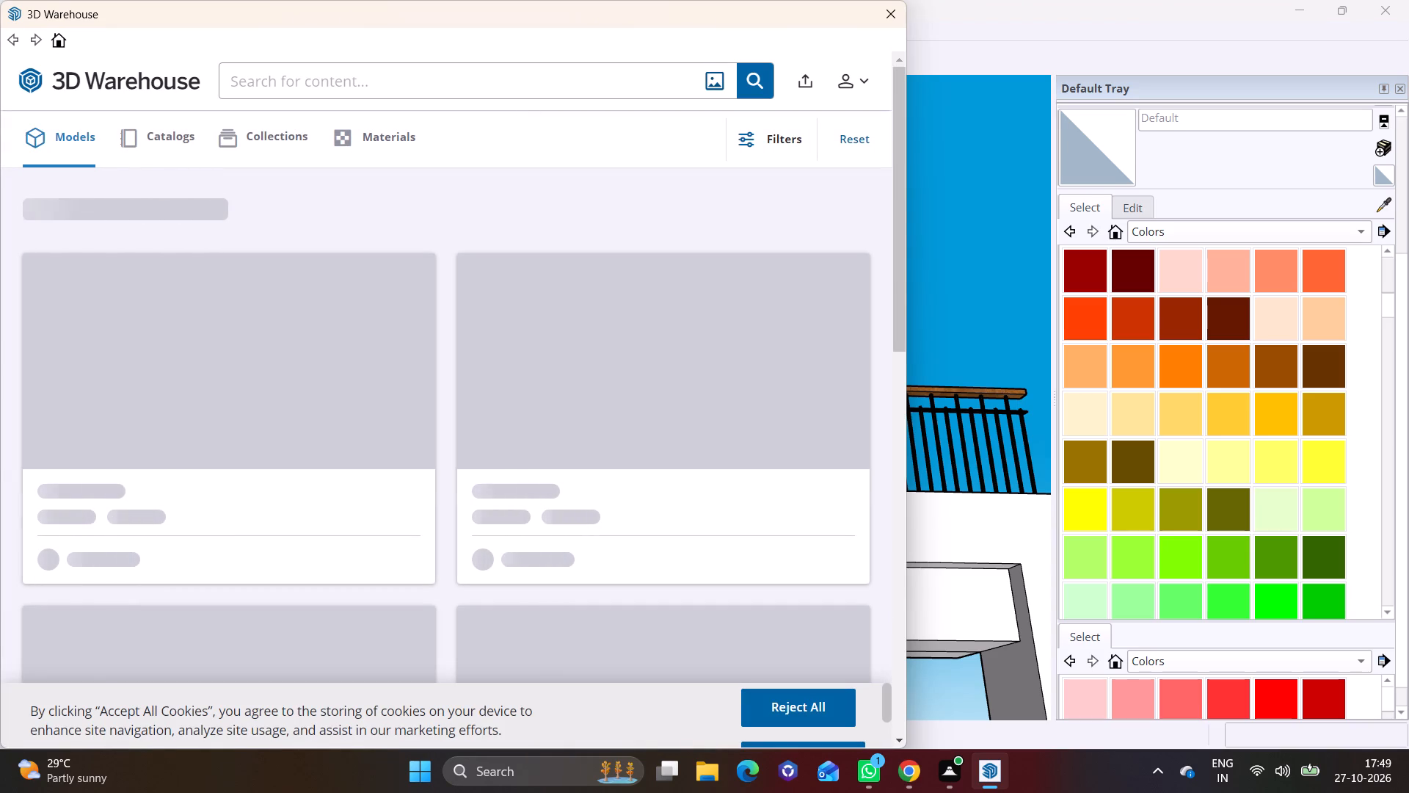
text(ceiling lights)
key(Return)
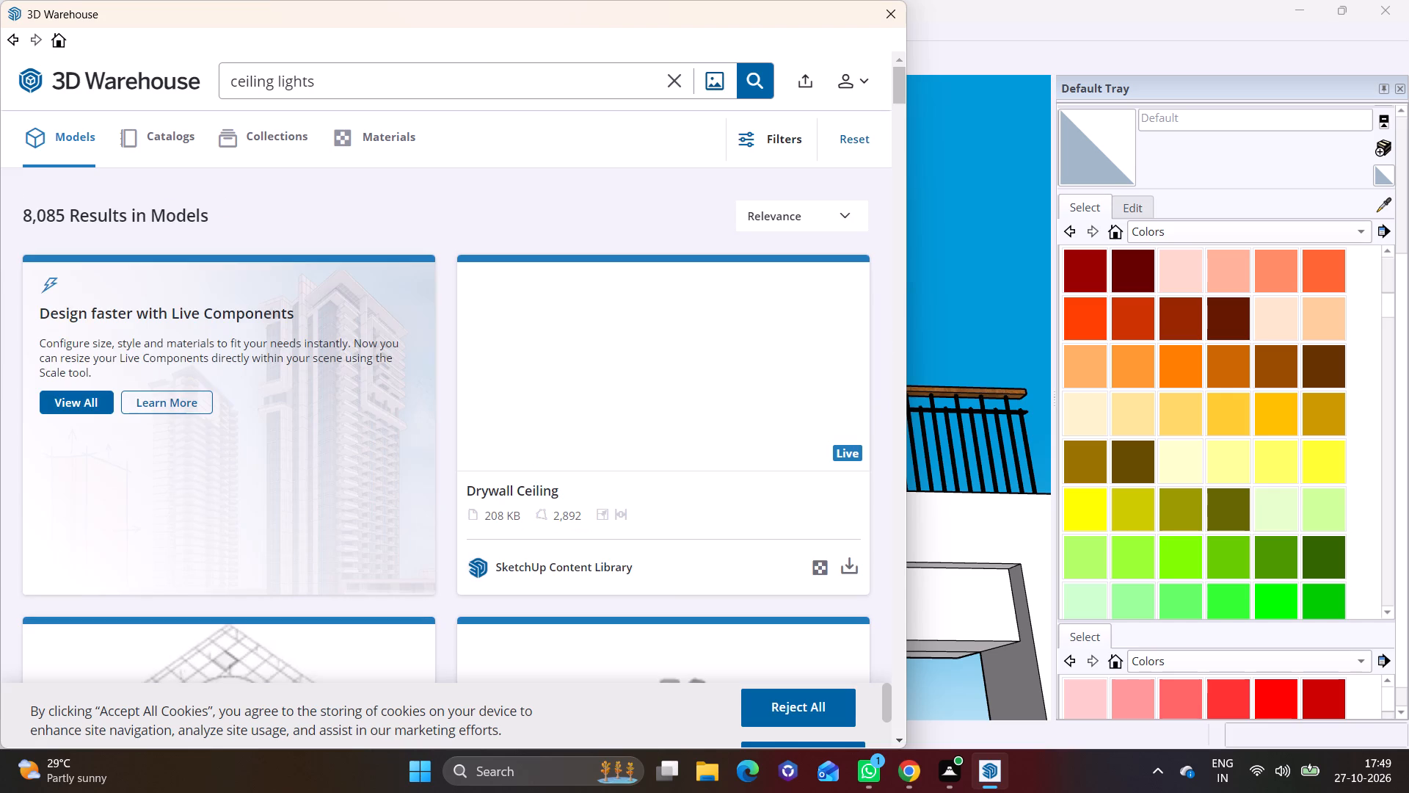
Load the flat square ceiling light model from the search results and place it on the underside of the roof overhang.
click(897, 739)
click(897, 739)
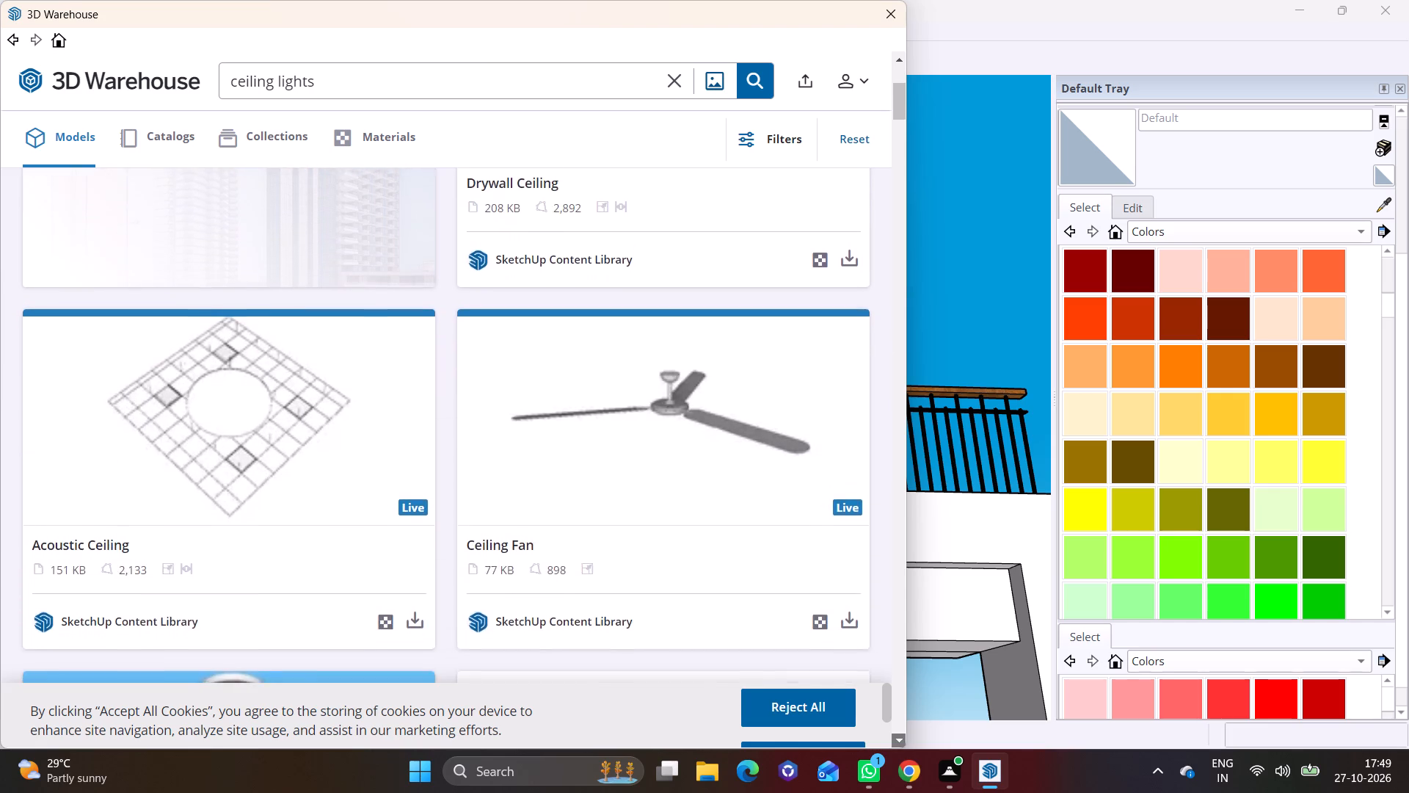
click(898, 740)
click(898, 740)
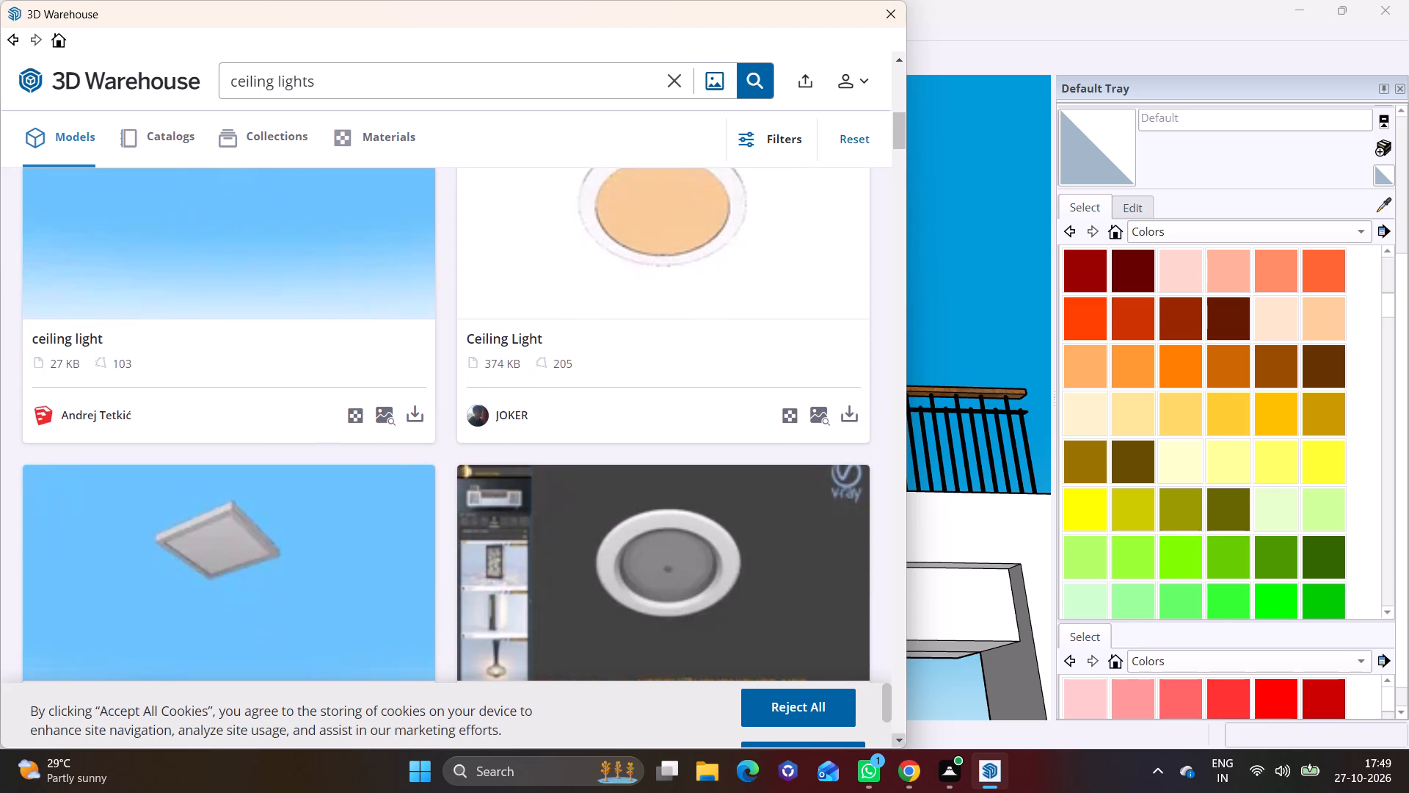
double_click(898, 740)
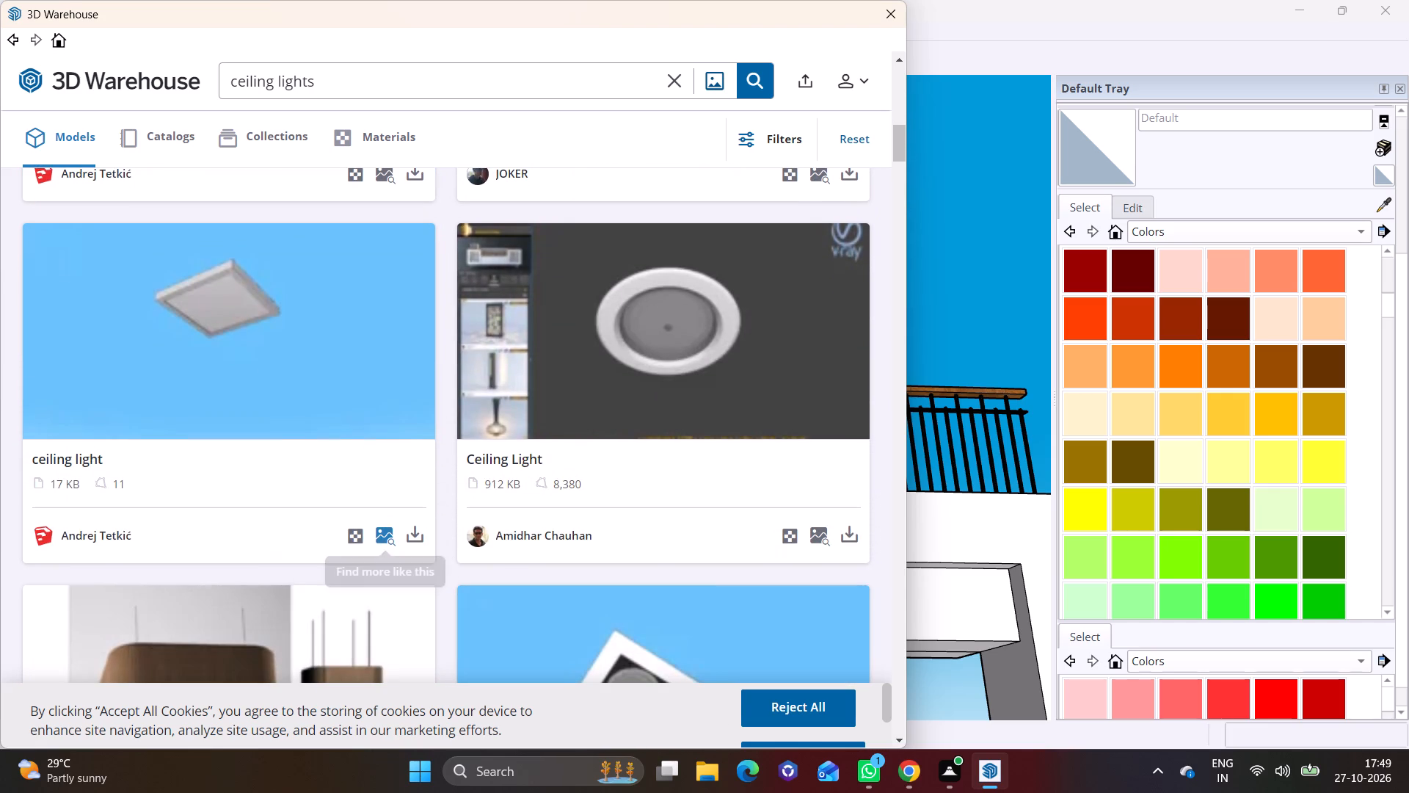
click(412, 526)
click(395, 399)
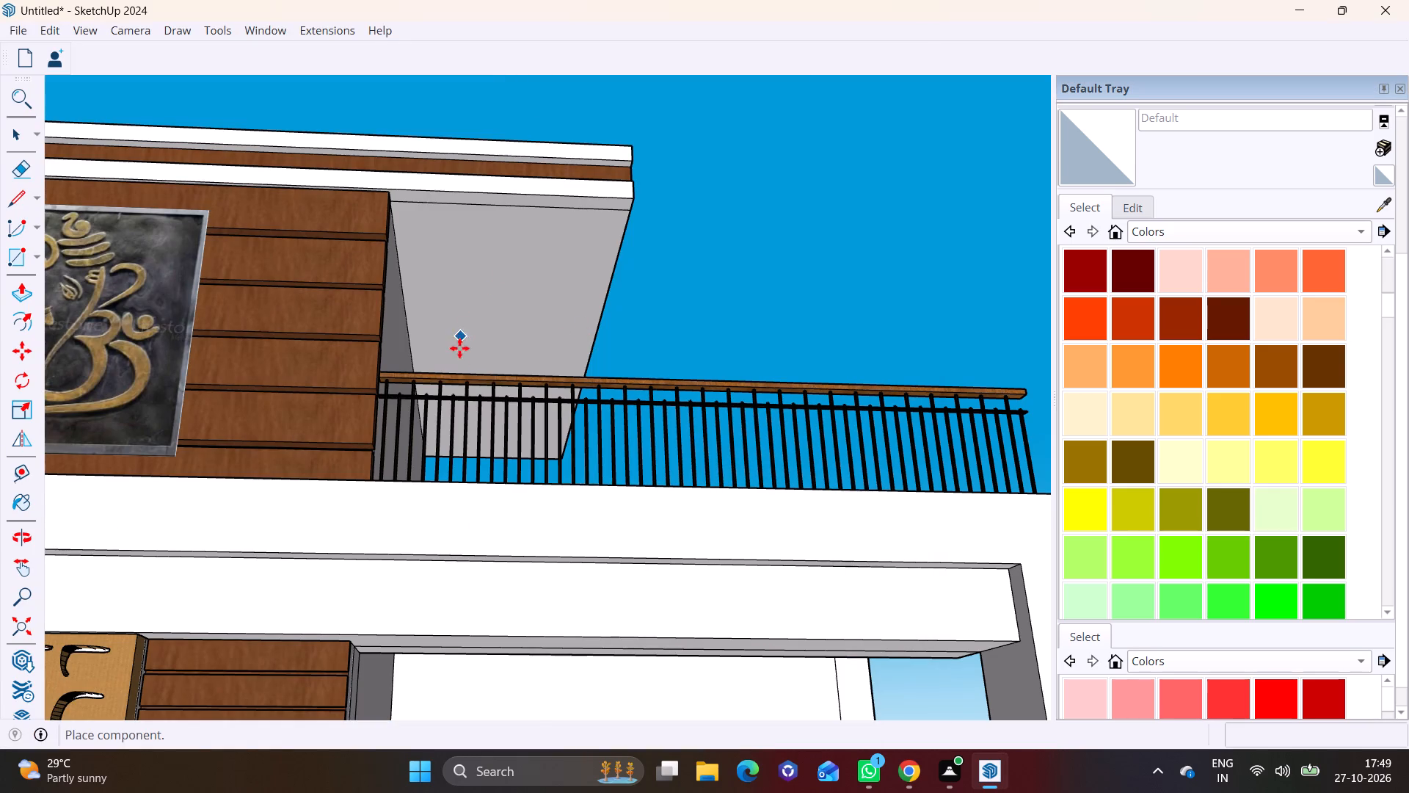
scroll(477, 421, down, 3)
middle_drag(487, 314, 409, 462)
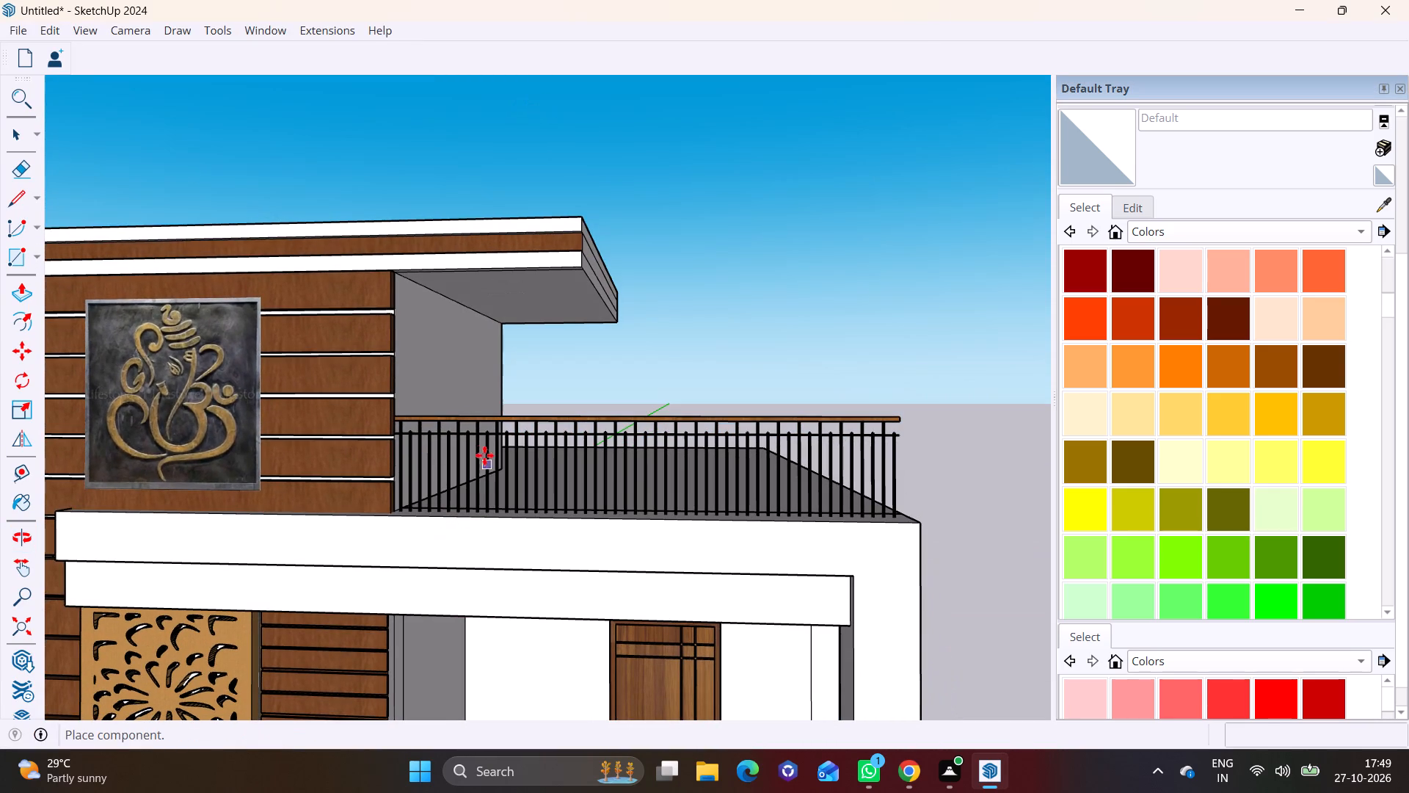
click(484, 536)
Move the ceiling light about 1' 6" along the overhang's underside toward the front of the building.
scroll(518, 348, up, 5)
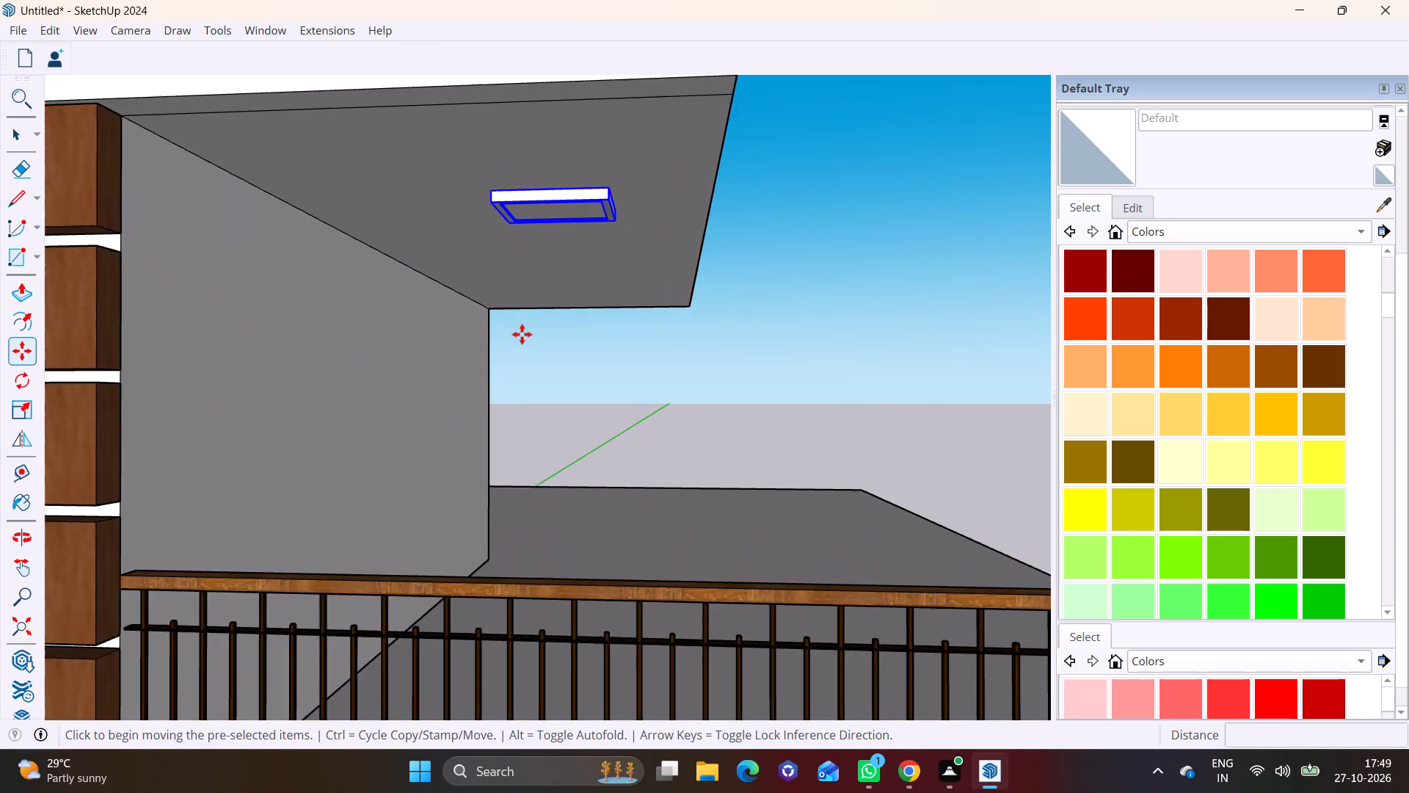
middle_drag(521, 334, 458, 494)
middle_drag(455, 427, 459, 413)
middle_drag(433, 463, 561, 225)
shift+middle_drag(426, 548, 580, 438)
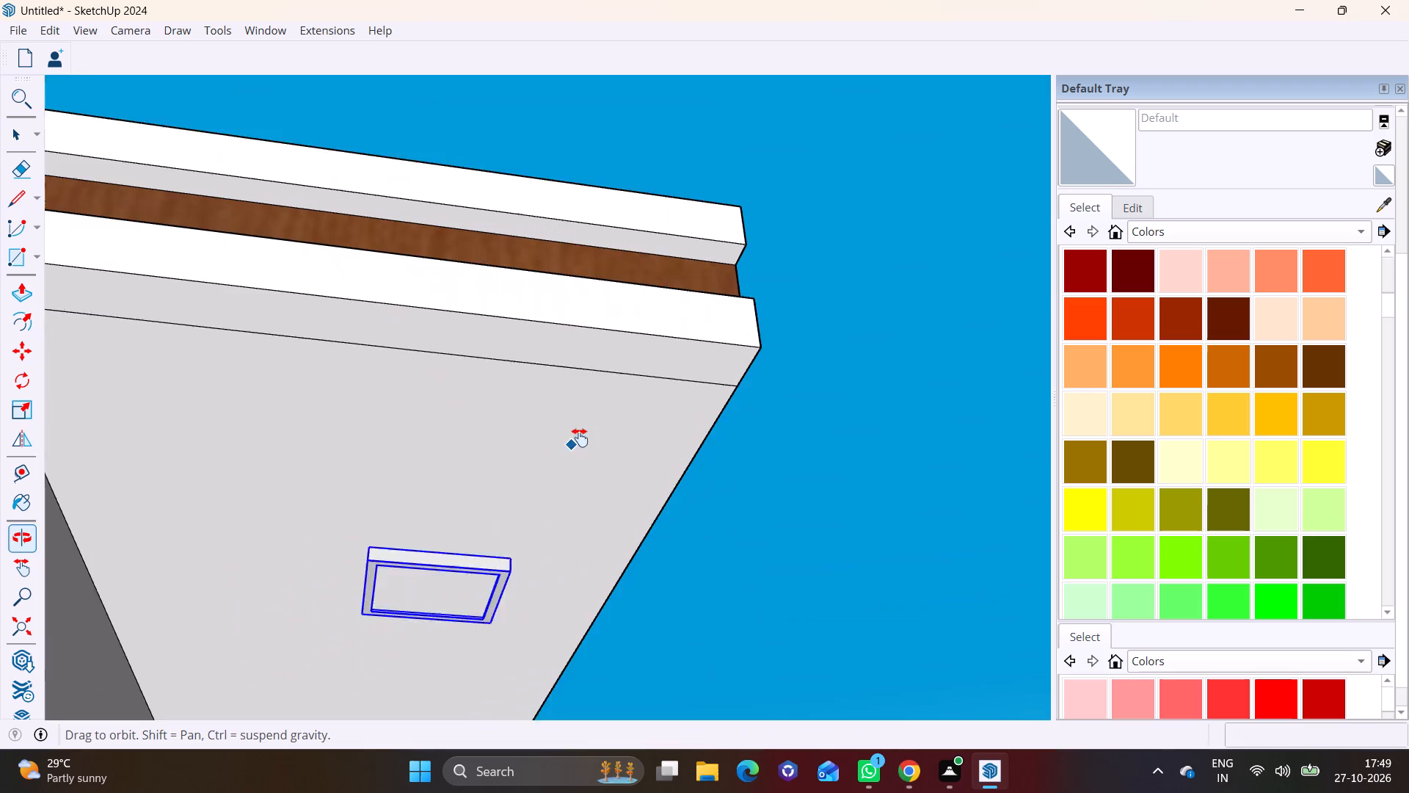
shift+middle_drag(580, 438, 666, 355)
scroll(521, 581, down, 4)
middle_drag(415, 629, 296, 623)
scroll(306, 623, down, 1)
shift+middle_drag(586, 638, 594, 576)
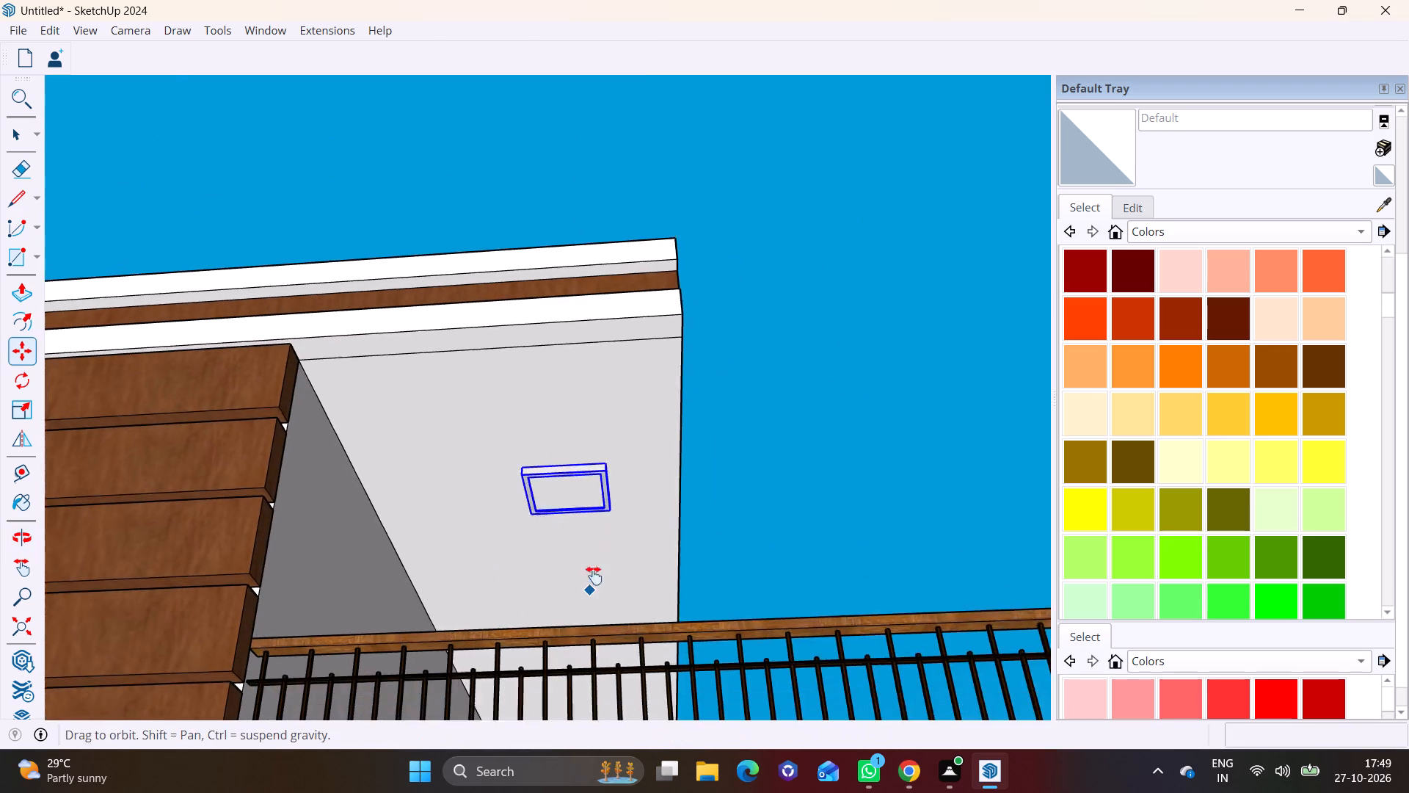
shift+middle_drag(594, 576, 600, 522)
middle_drag(621, 516, 370, 608)
shift+middle_drag(697, 483, 611, 498)
middle_drag(702, 472, 588, 509)
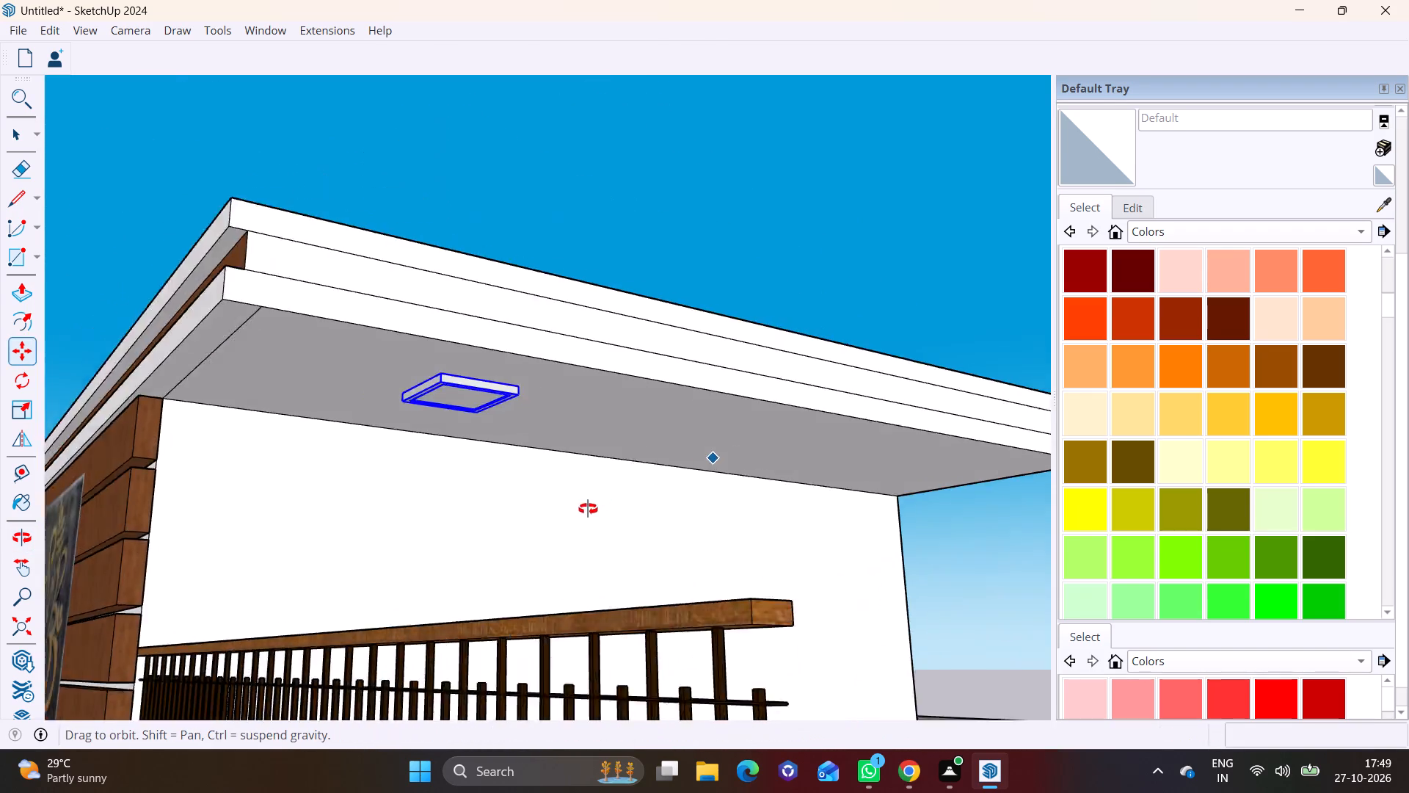
middle_drag(588, 509, 409, 464)
scroll(443, 435, up, 2)
key(space)
click(395, 521)
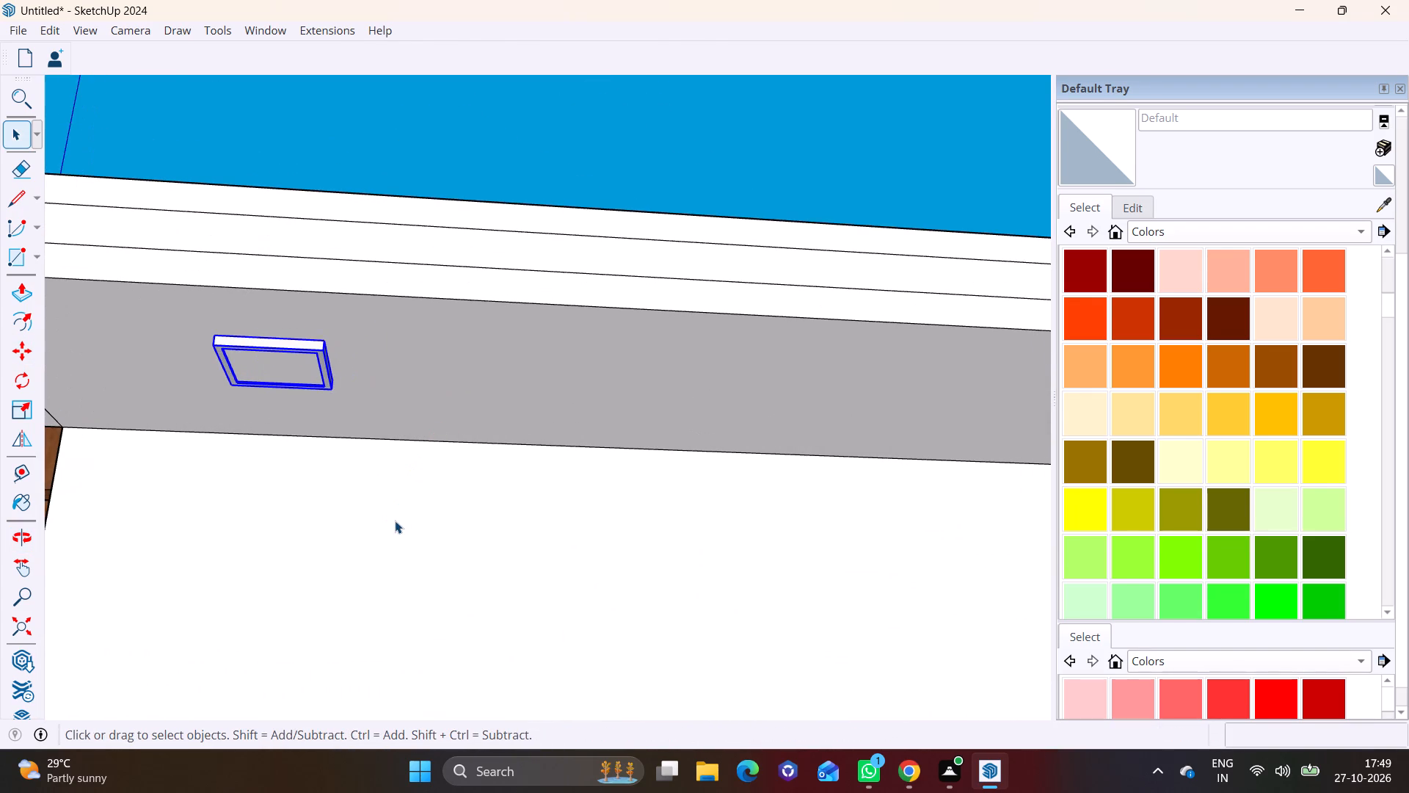
scroll(410, 499, down, 6)
click(349, 425)
scroll(349, 425, up, 1)
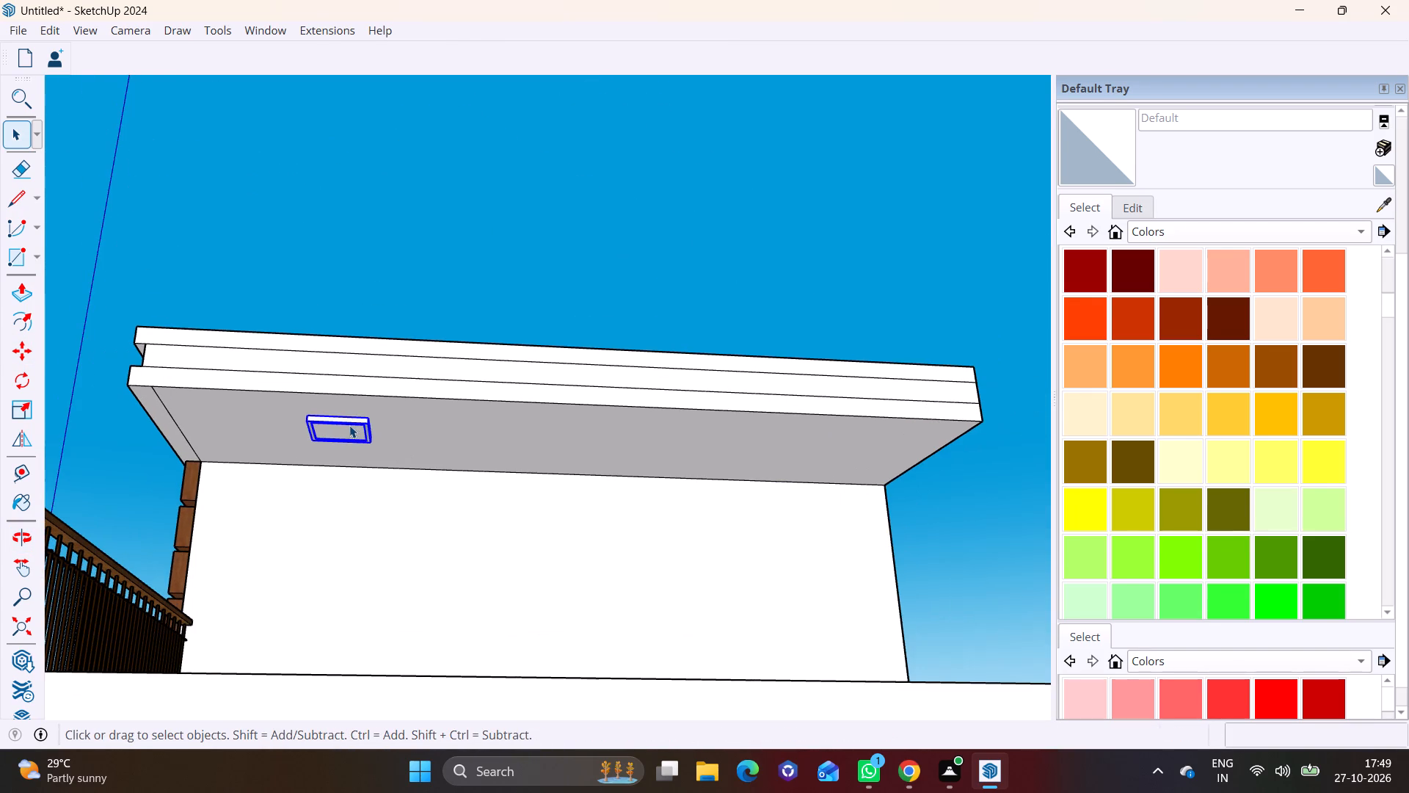
key(m)
click(369, 427)
click(272, 417)
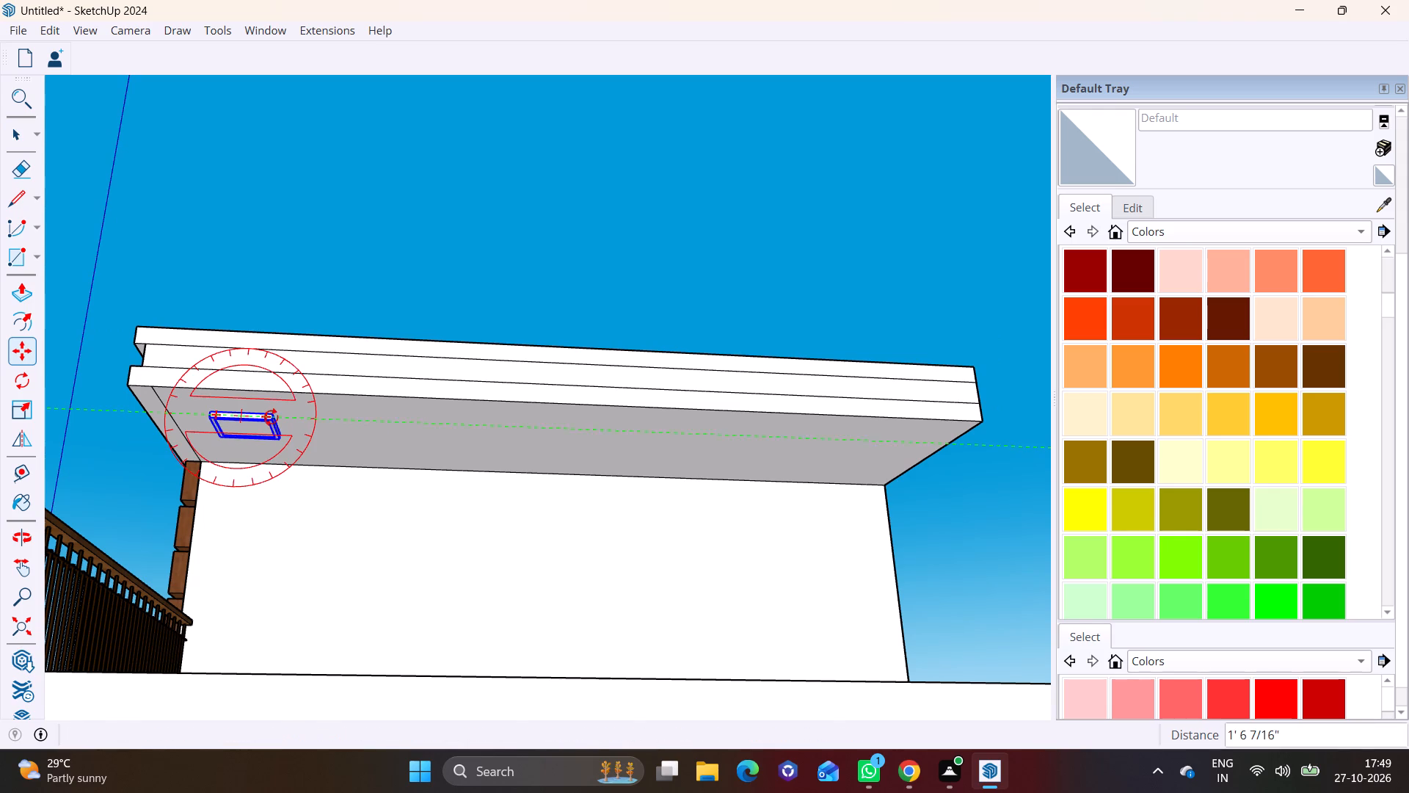
click(271, 418)
key(space)
Copy the ceiling light three times toward the rear of the overhang, forming a roughly evenly spaced row of four.
key(m)
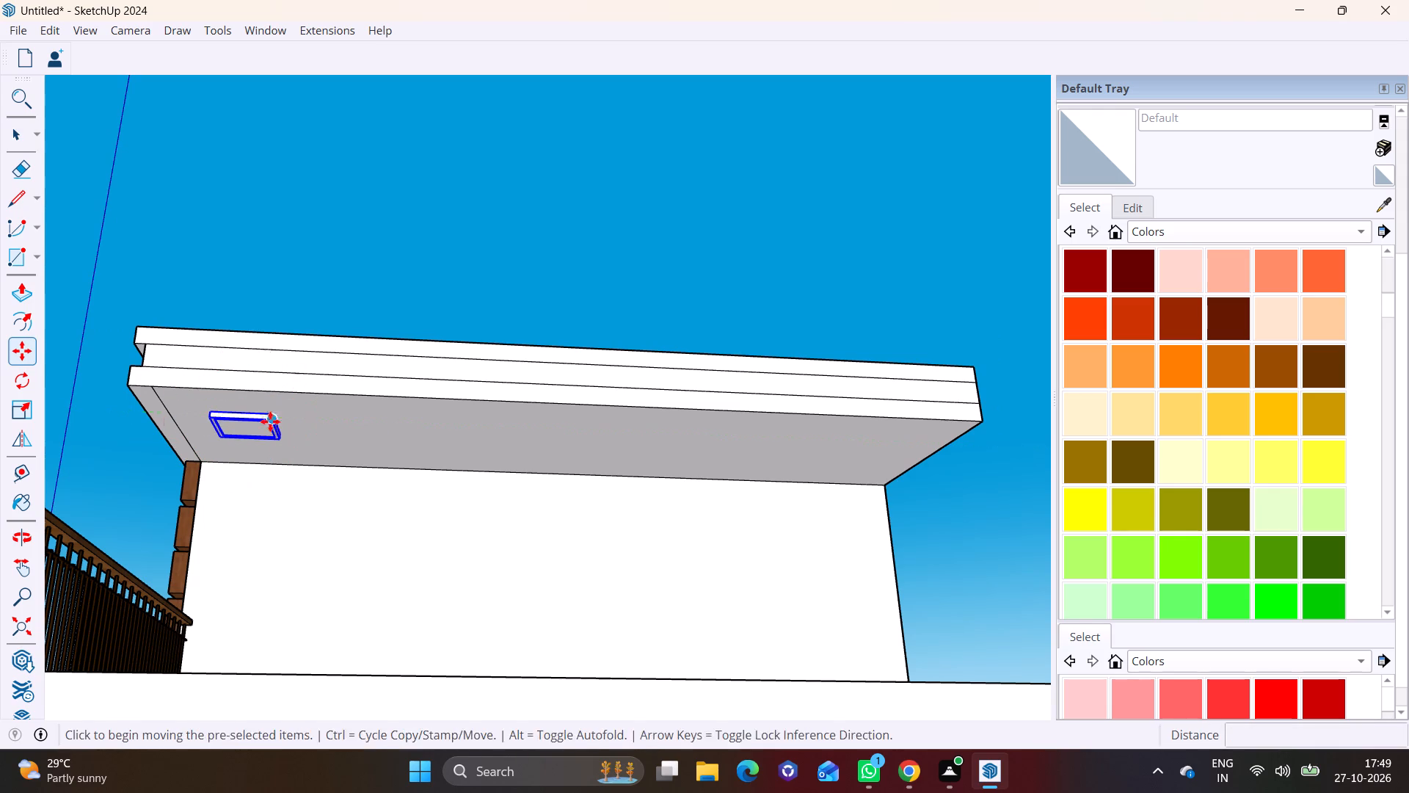
click(269, 418)
key(space)
key(m)
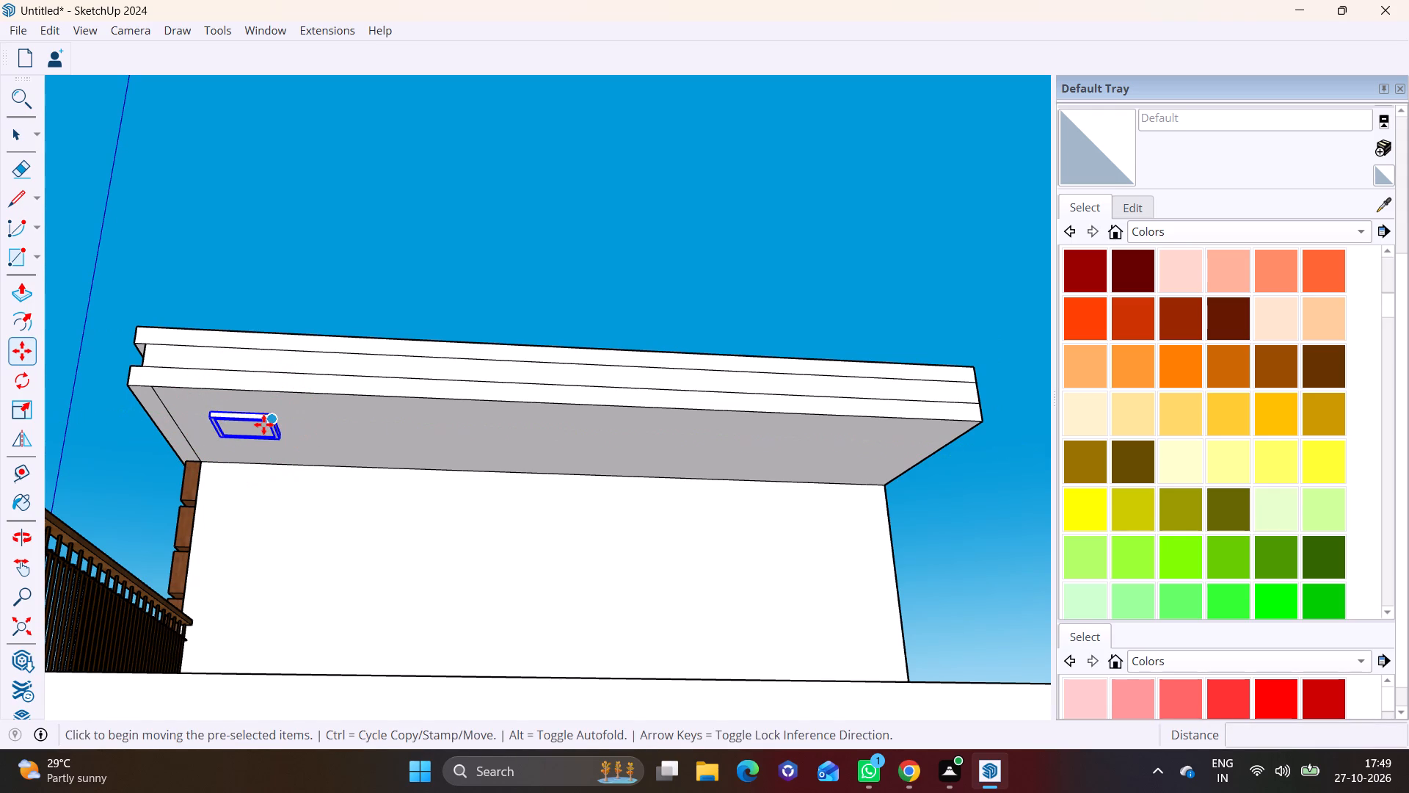
click(269, 422)
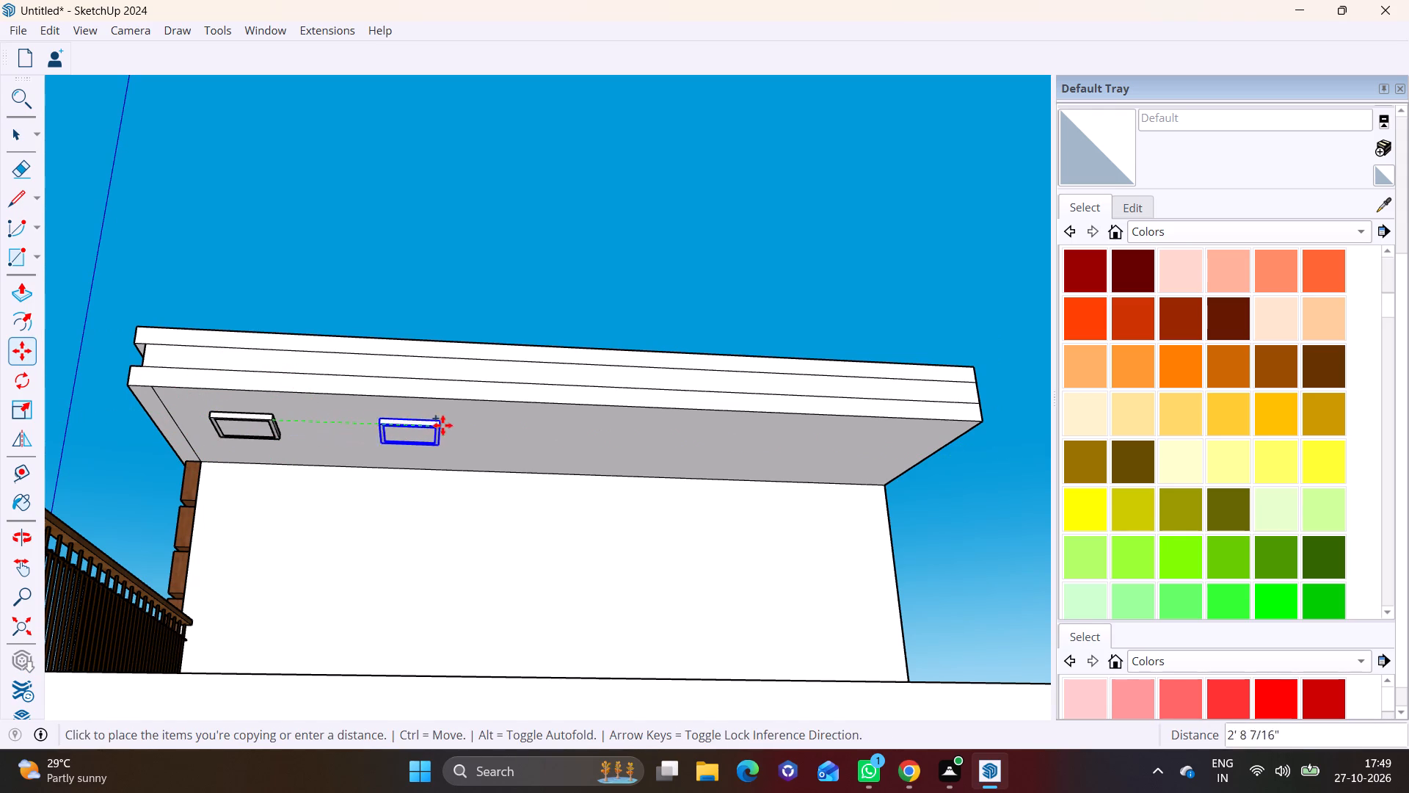
click(465, 425)
click(459, 430)
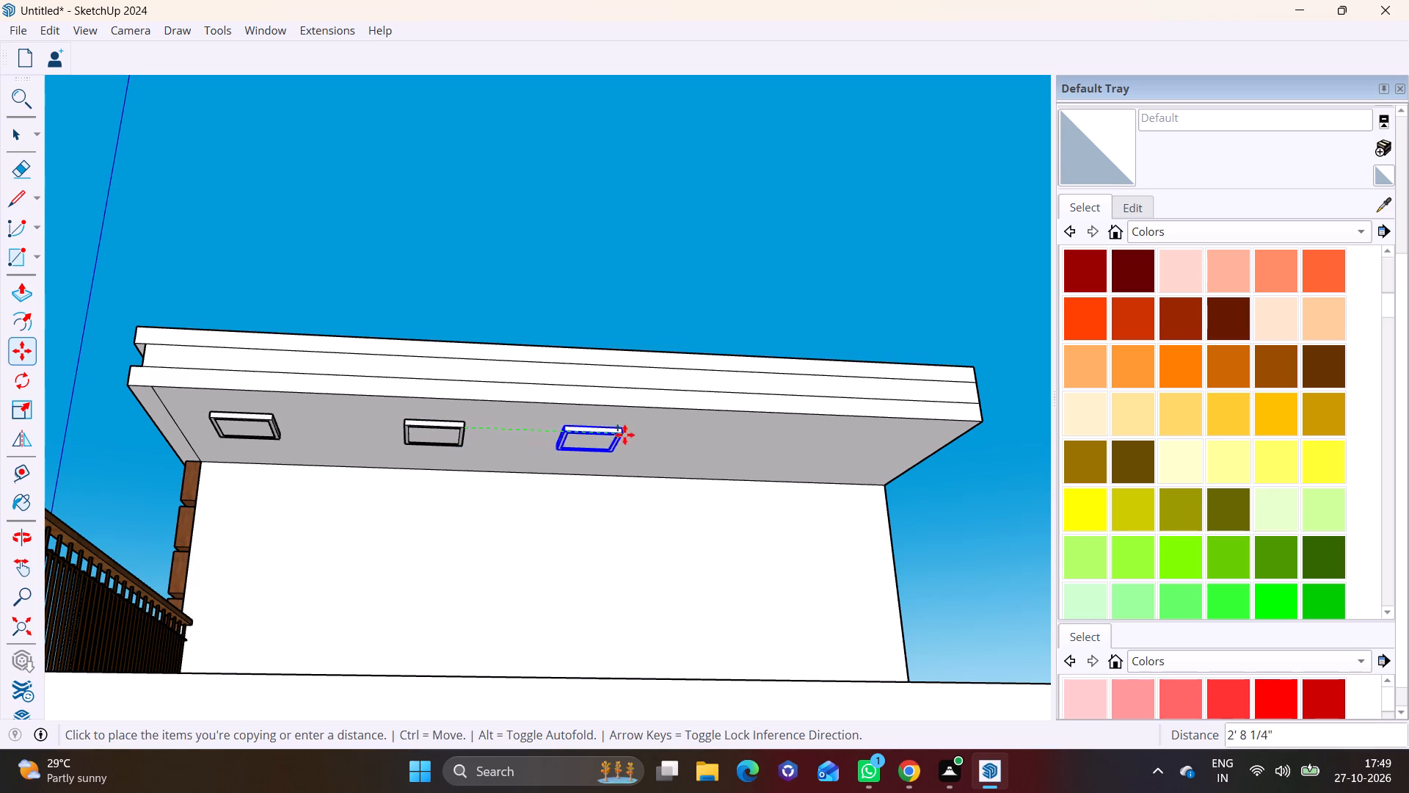
click(648, 435)
click(658, 437)
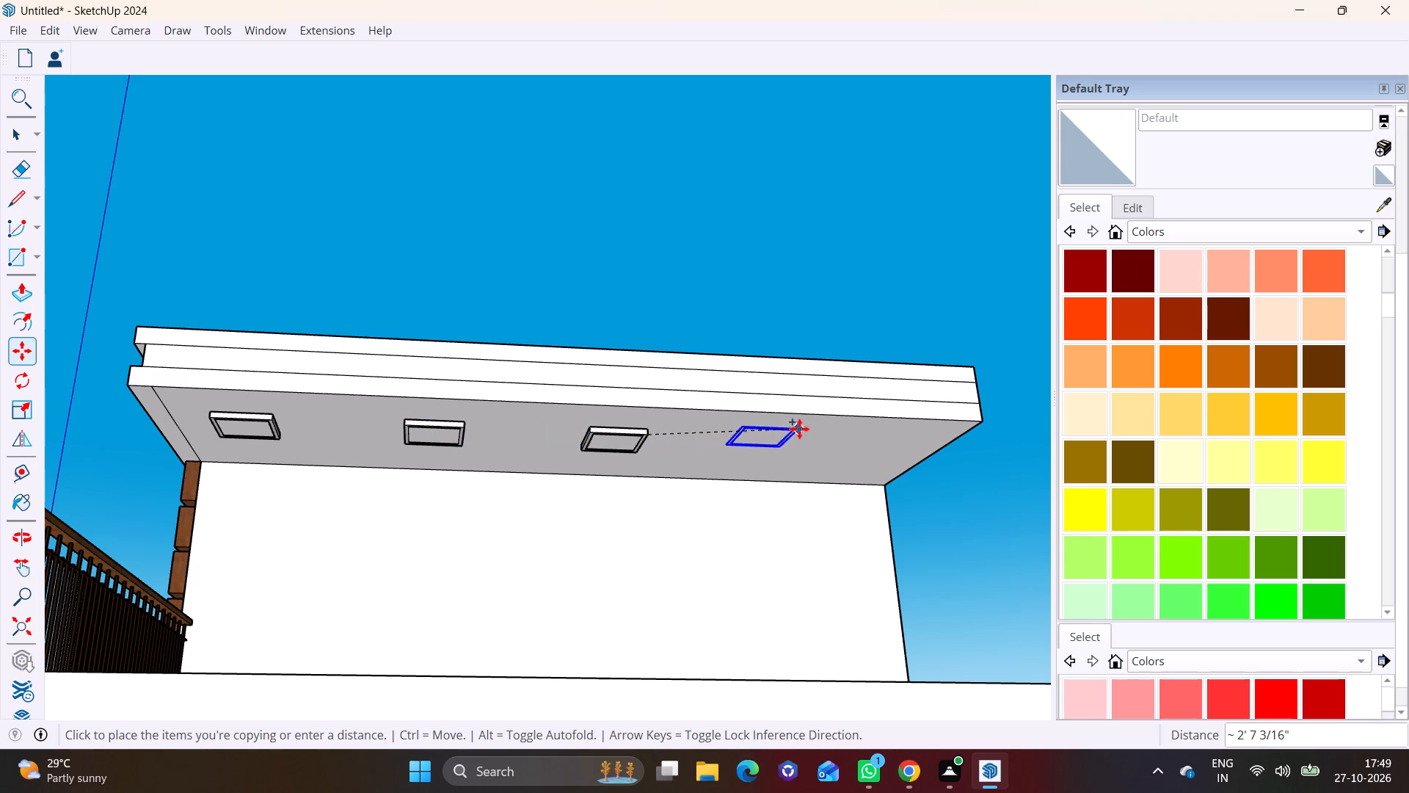
click(813, 437)
key(space)
click(511, 543)
Examine the overhang lights and the whole front elevation from several angles.
scroll(511, 543, down, 4)
middle_drag(502, 528, 943, 626)
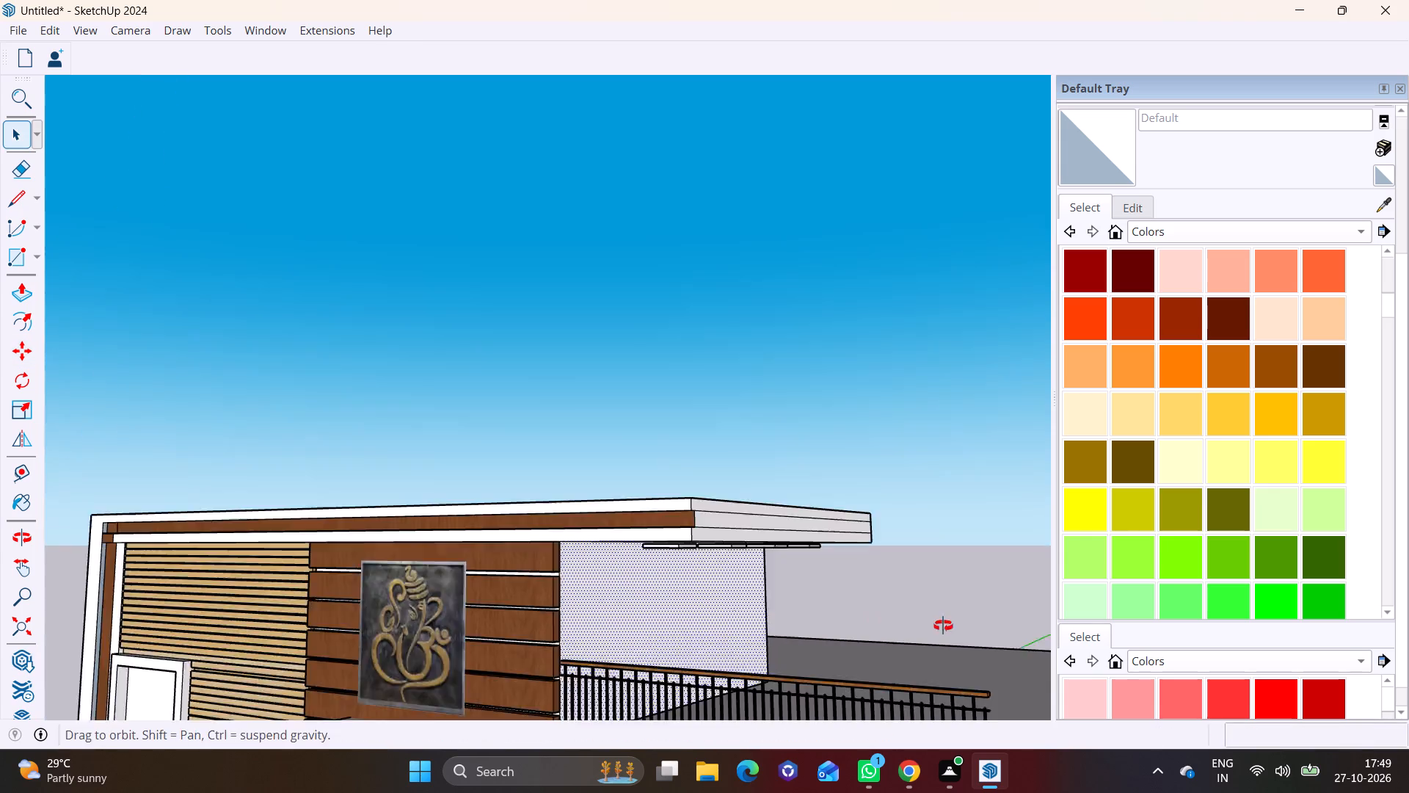
middle_drag(943, 626, 990, 629)
scroll(757, 609, down, 4)
scroll(751, 604, up, 1)
middle_drag(750, 603, 755, 468)
scroll(779, 573, down, 3)
shift+middle_drag(782, 662, 738, 479)
shift+scroll(738, 479, down, 1)
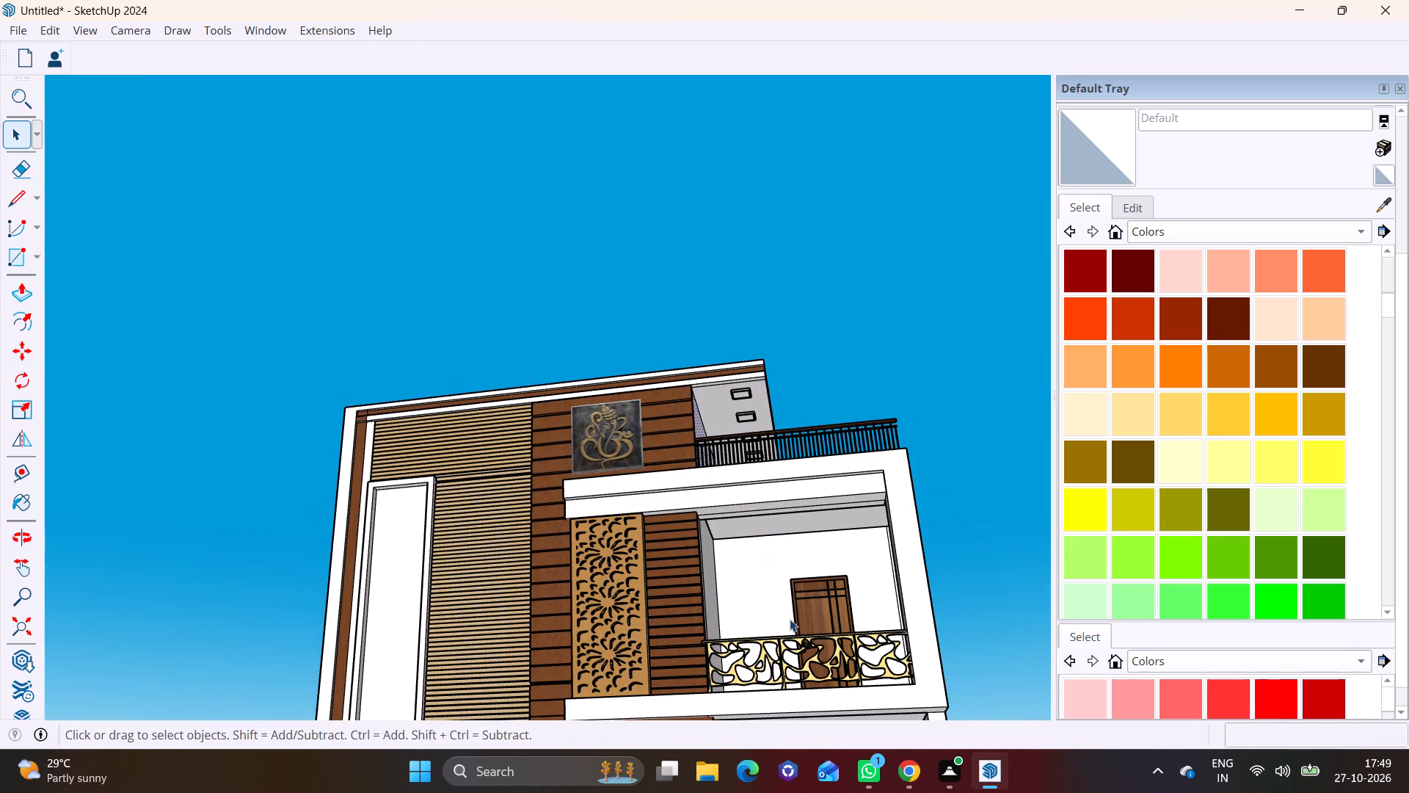
middle_click(792, 627)
middle_drag(771, 570, 786, 656)
shift+middle_drag(801, 615, 764, 513)
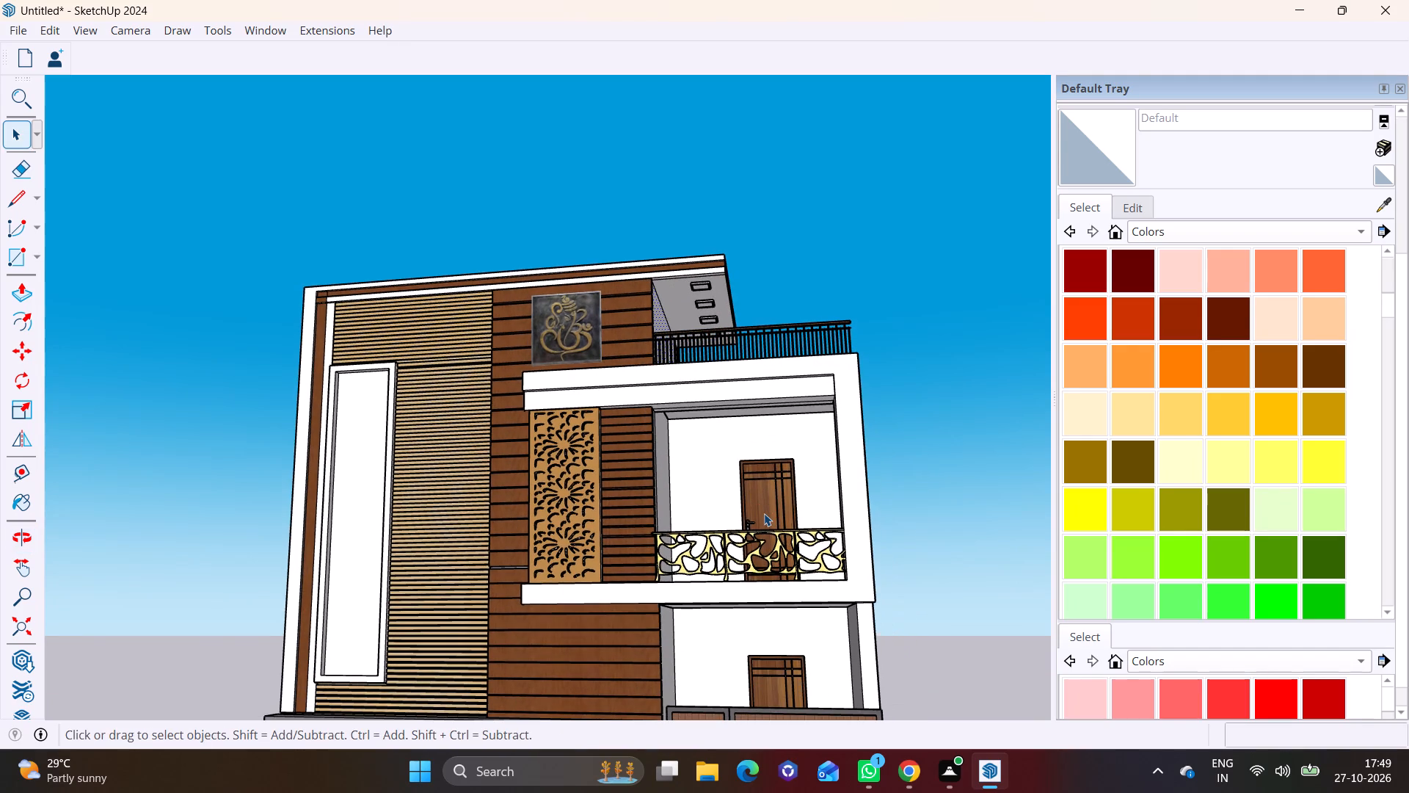
shift+middle_drag(760, 548, 749, 452)
scroll(663, 523, down, 4)
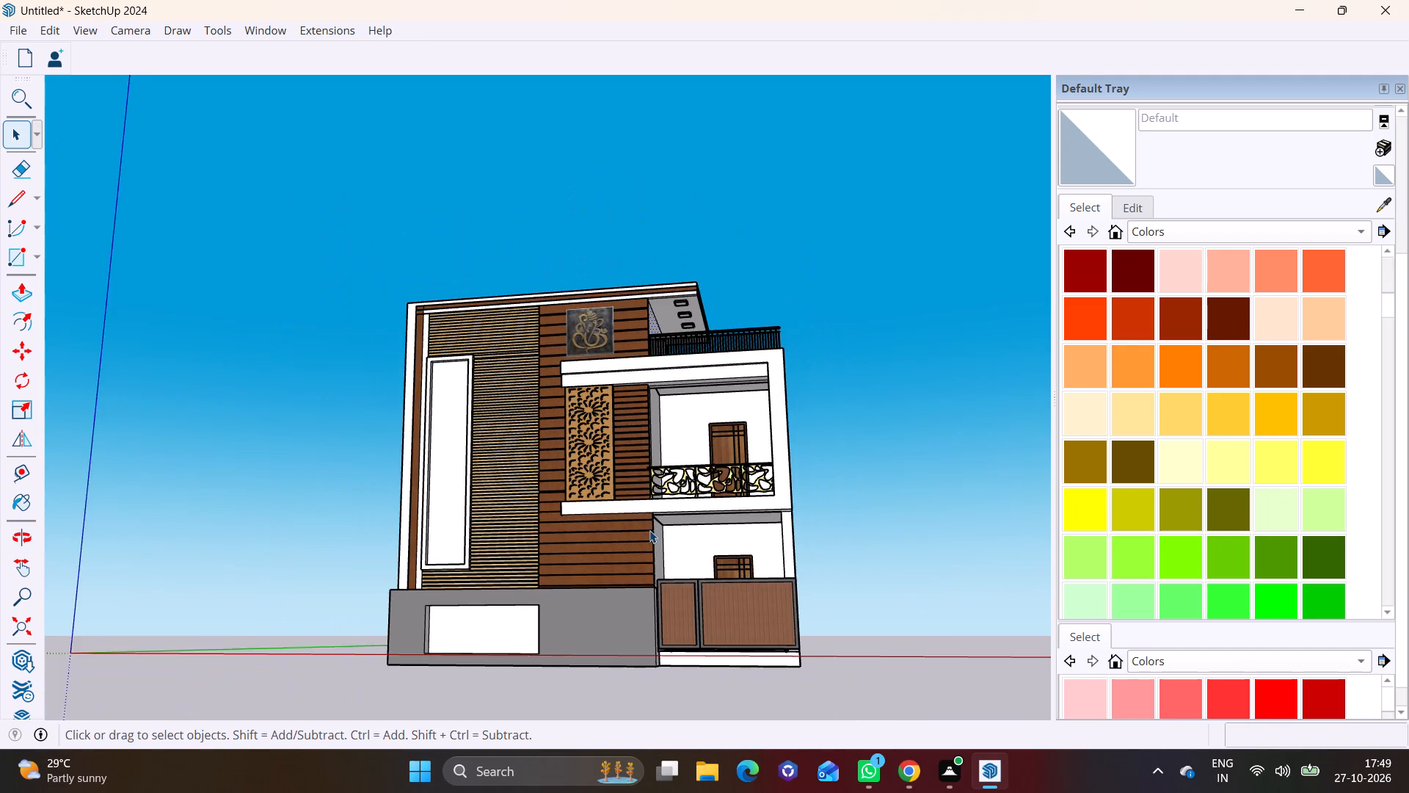
shift+middle_drag(649, 530, 647, 573)
middle_drag(651, 561, 681, 637)
Copy the first-floor balcony railing into the open space beside the slatted-wall side of the building.
scroll(459, 510, up, 2)
click(762, 543)
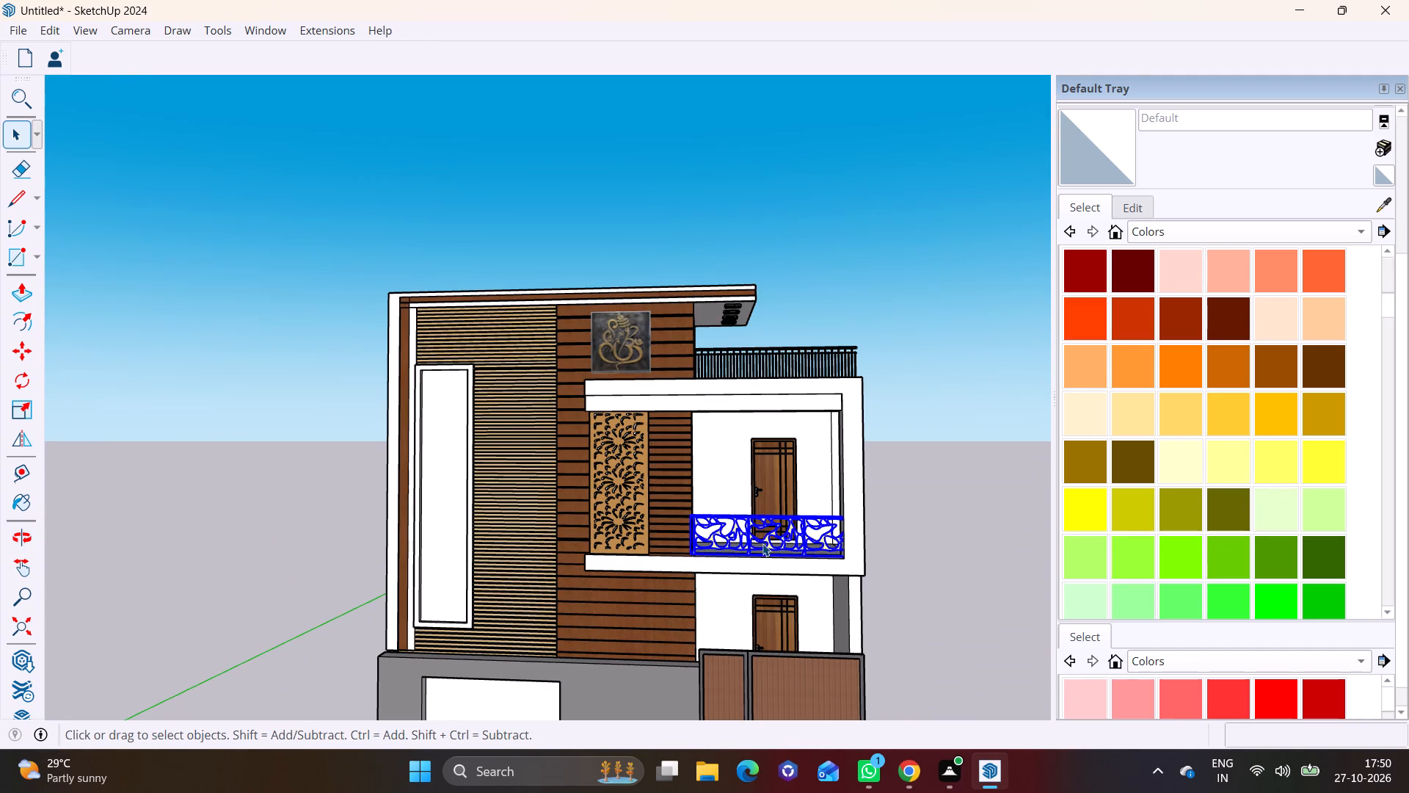
key(m)
click(833, 527)
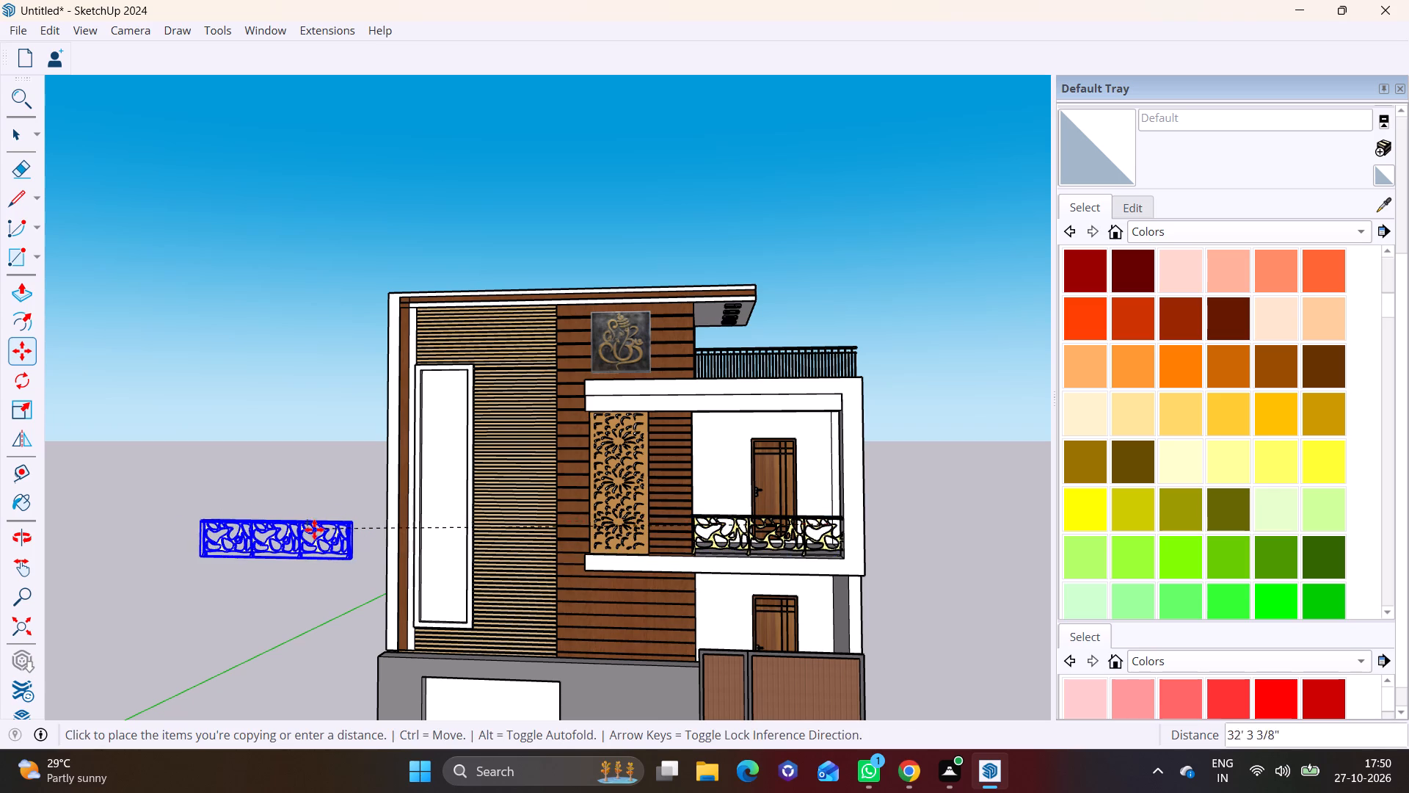
click(280, 531)
shift+middle_drag(337, 508, 591, 512)
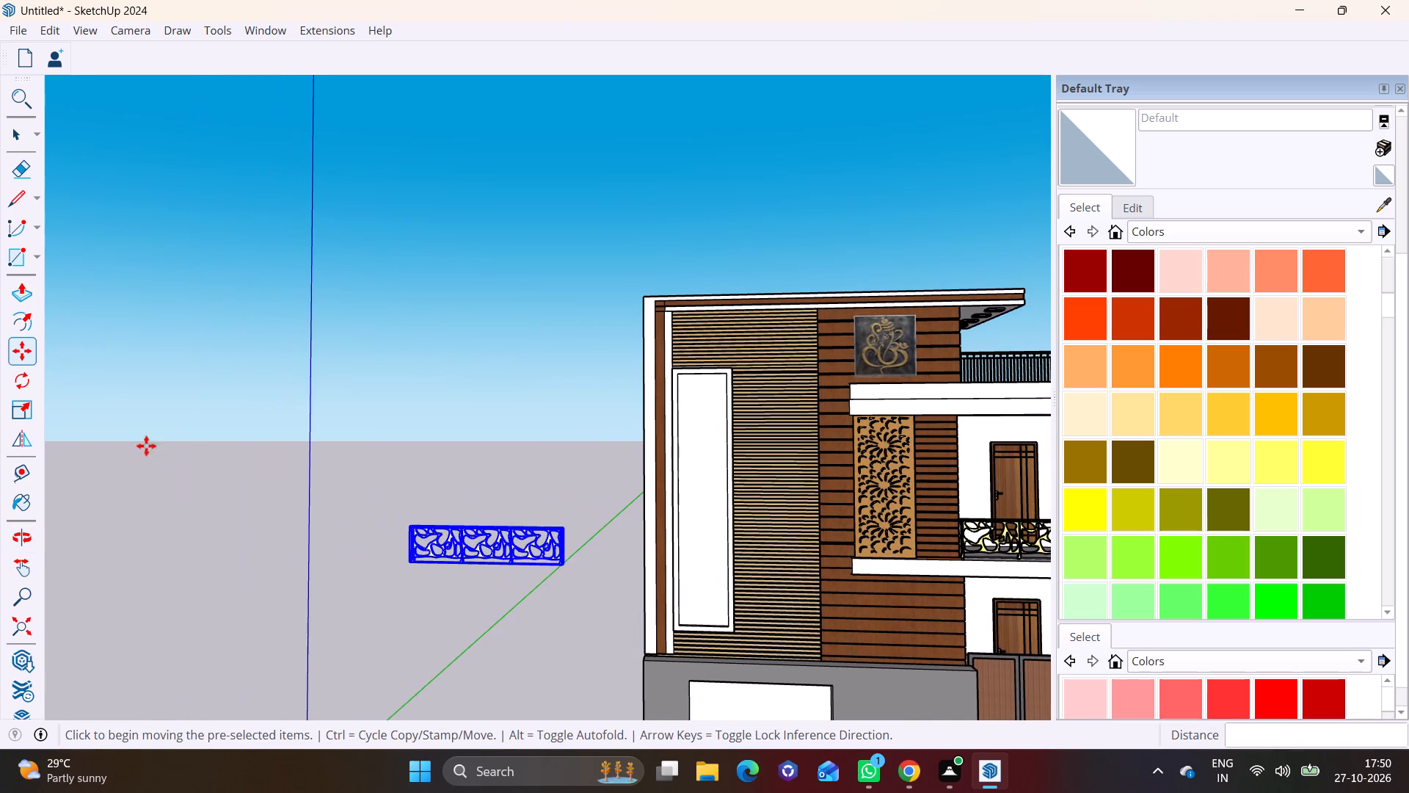
Rotate the copied railing panel 90° about its lower corner to stand it upright.
click(20, 384)
click(564, 518)
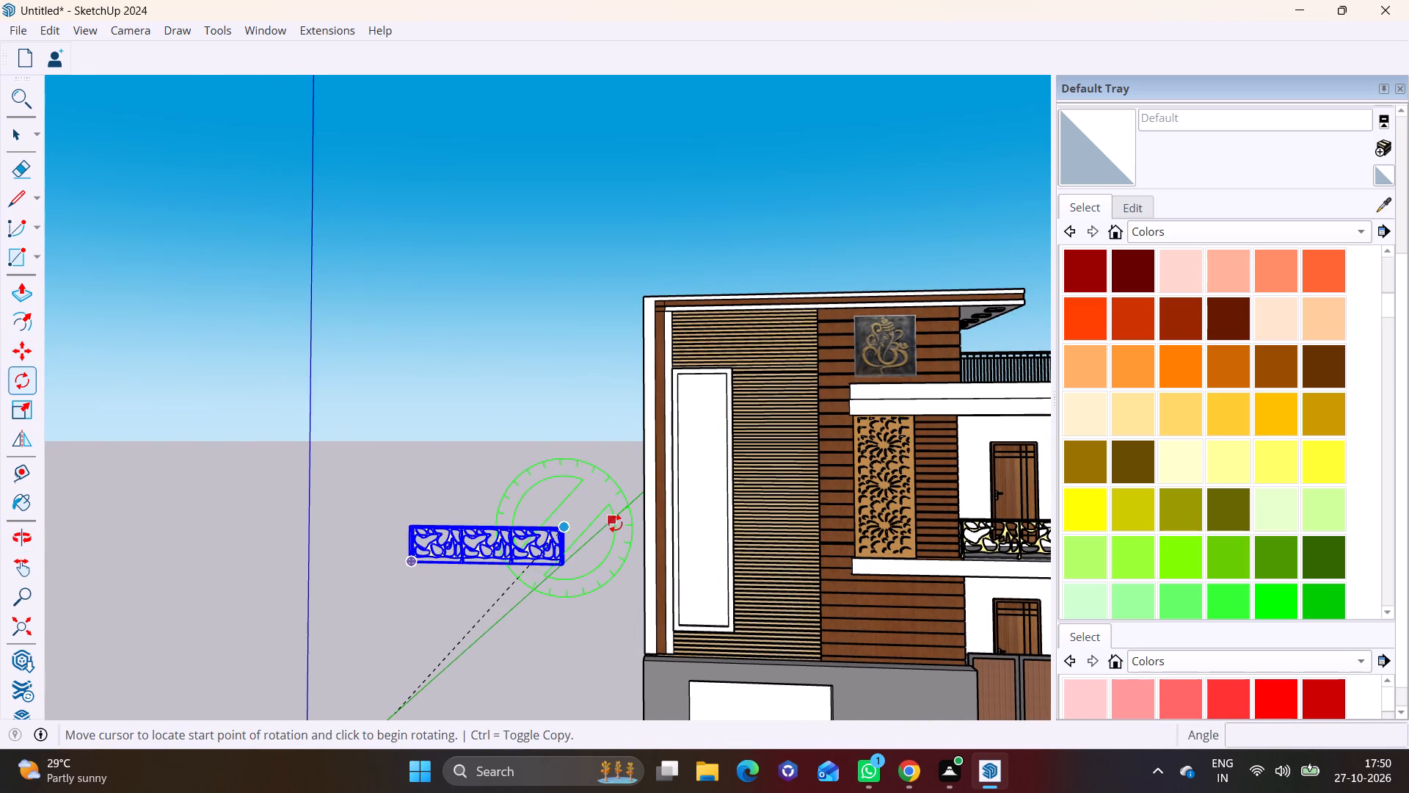
click(615, 524)
key(space)
click(25, 376)
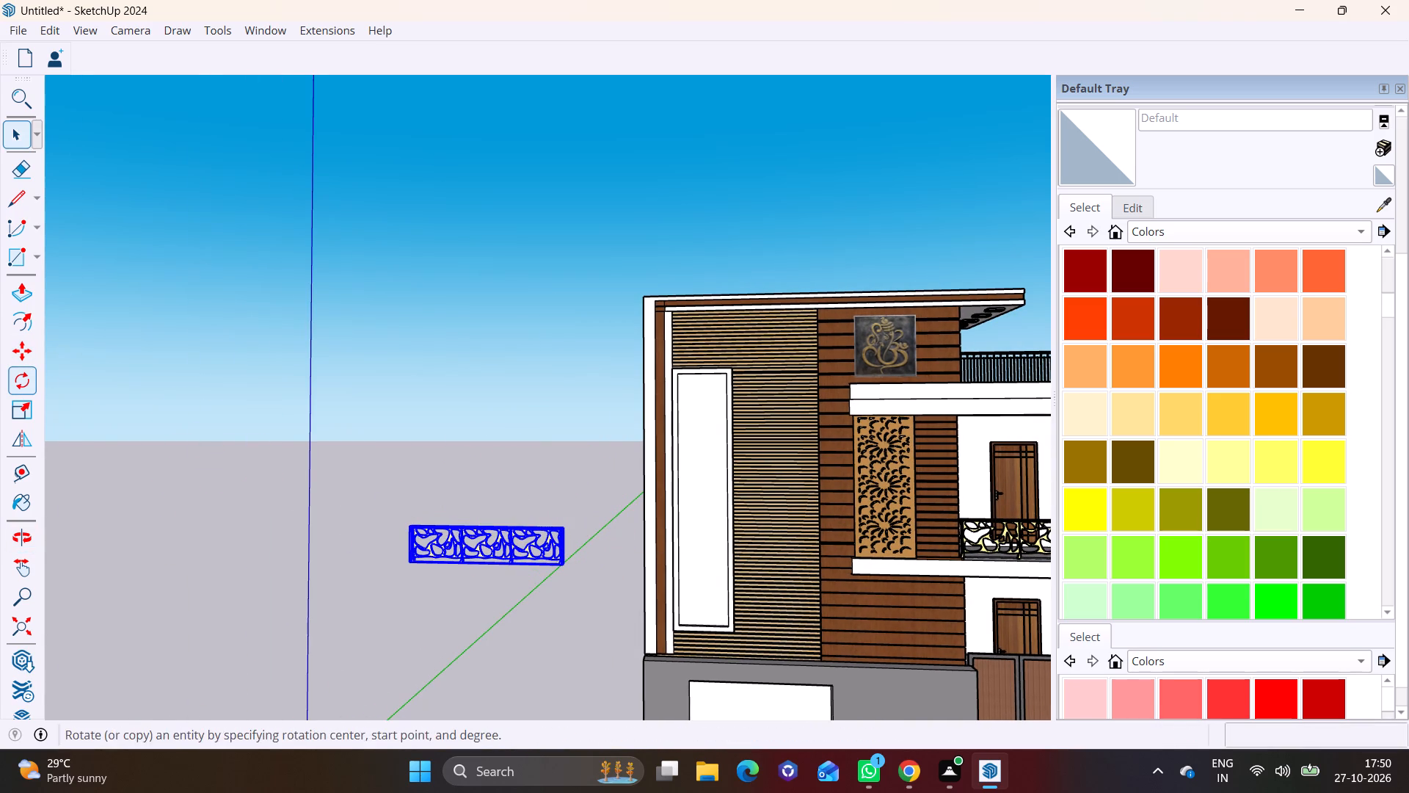
click(407, 564)
click(366, 559)
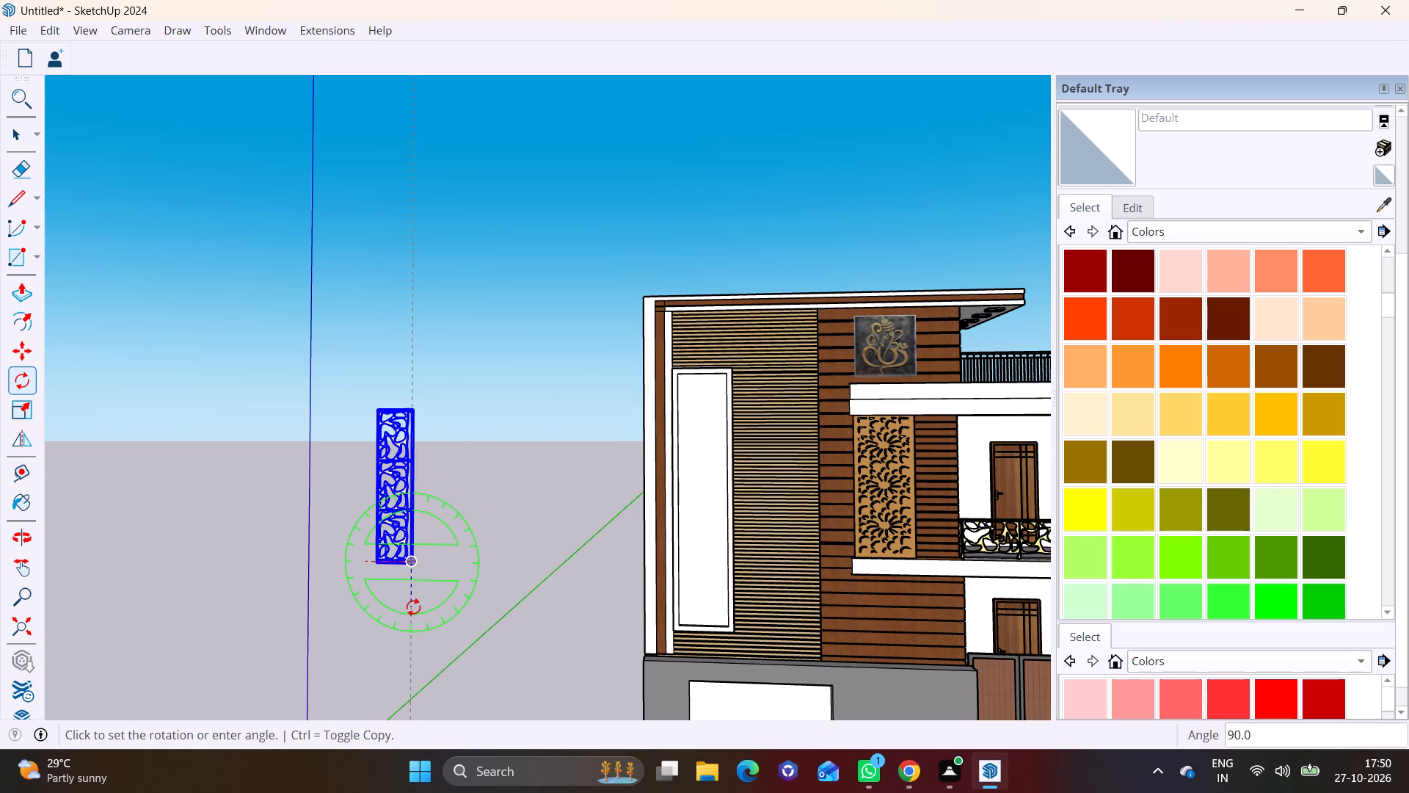
click(413, 607)
Move the upright railing panel into the tall white frame on the slatted wall, against the opening's top end.
key(m)
click(409, 411)
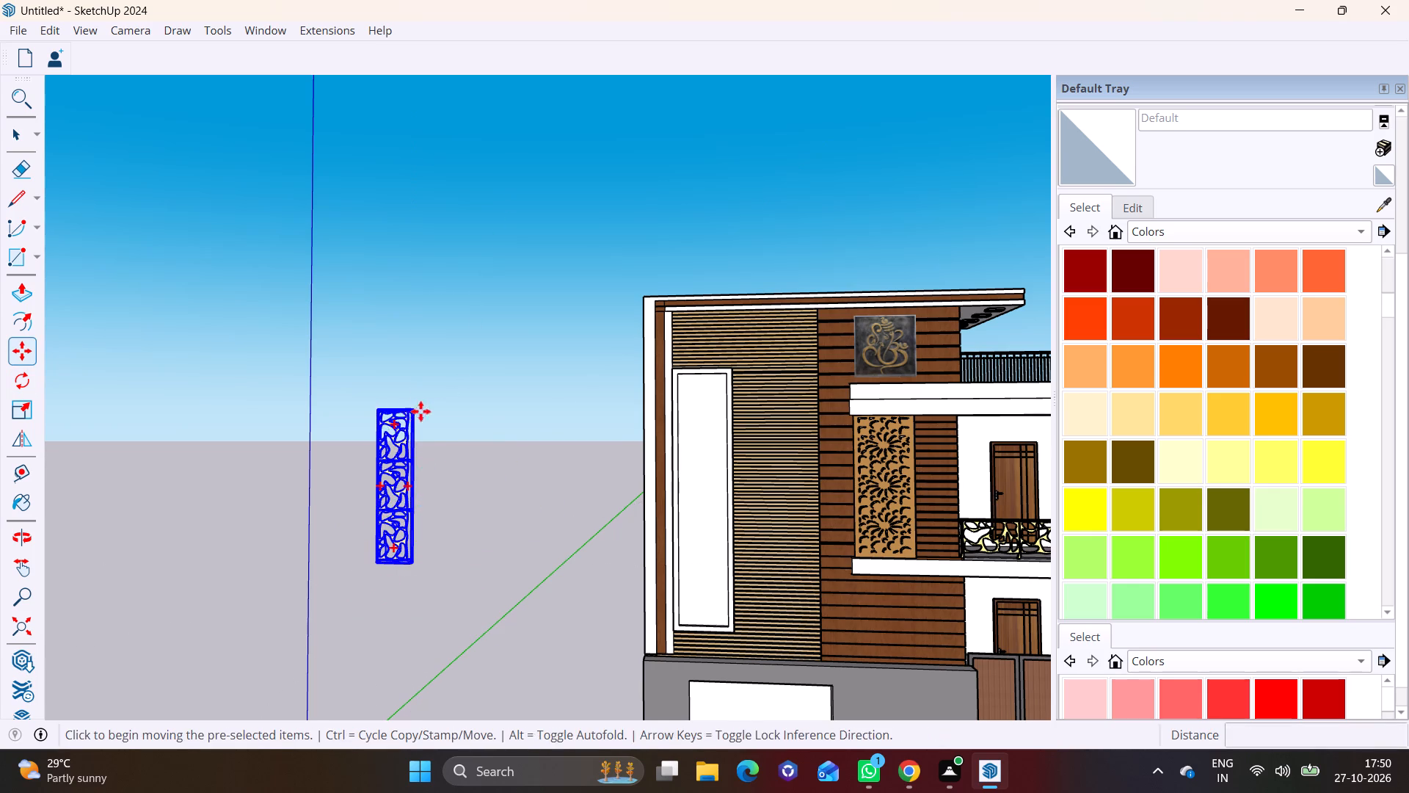
scroll(728, 390, up, 5)
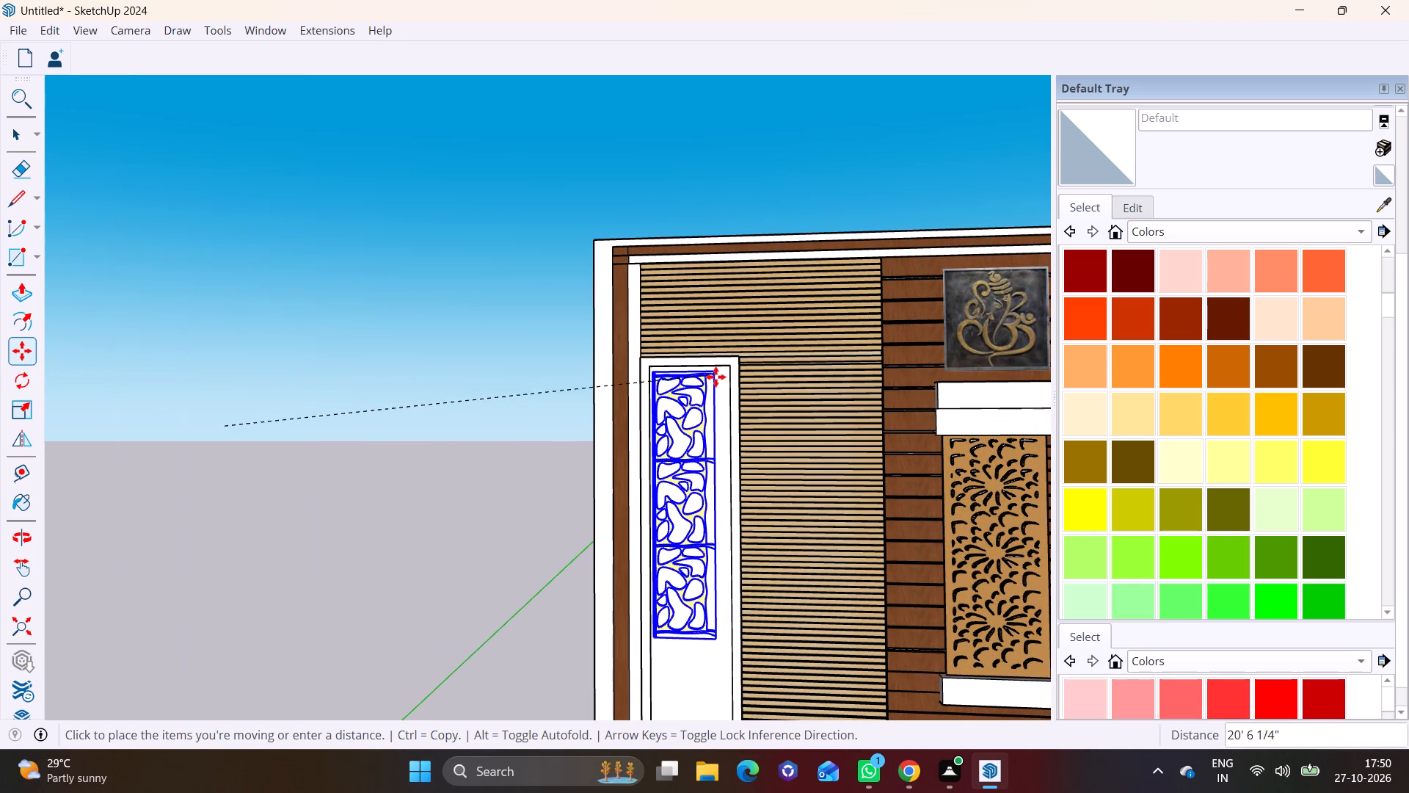
click(716, 377)
scroll(717, 433, up, 1)
middle_drag(715, 435, 482, 560)
scroll(656, 518, up, 4)
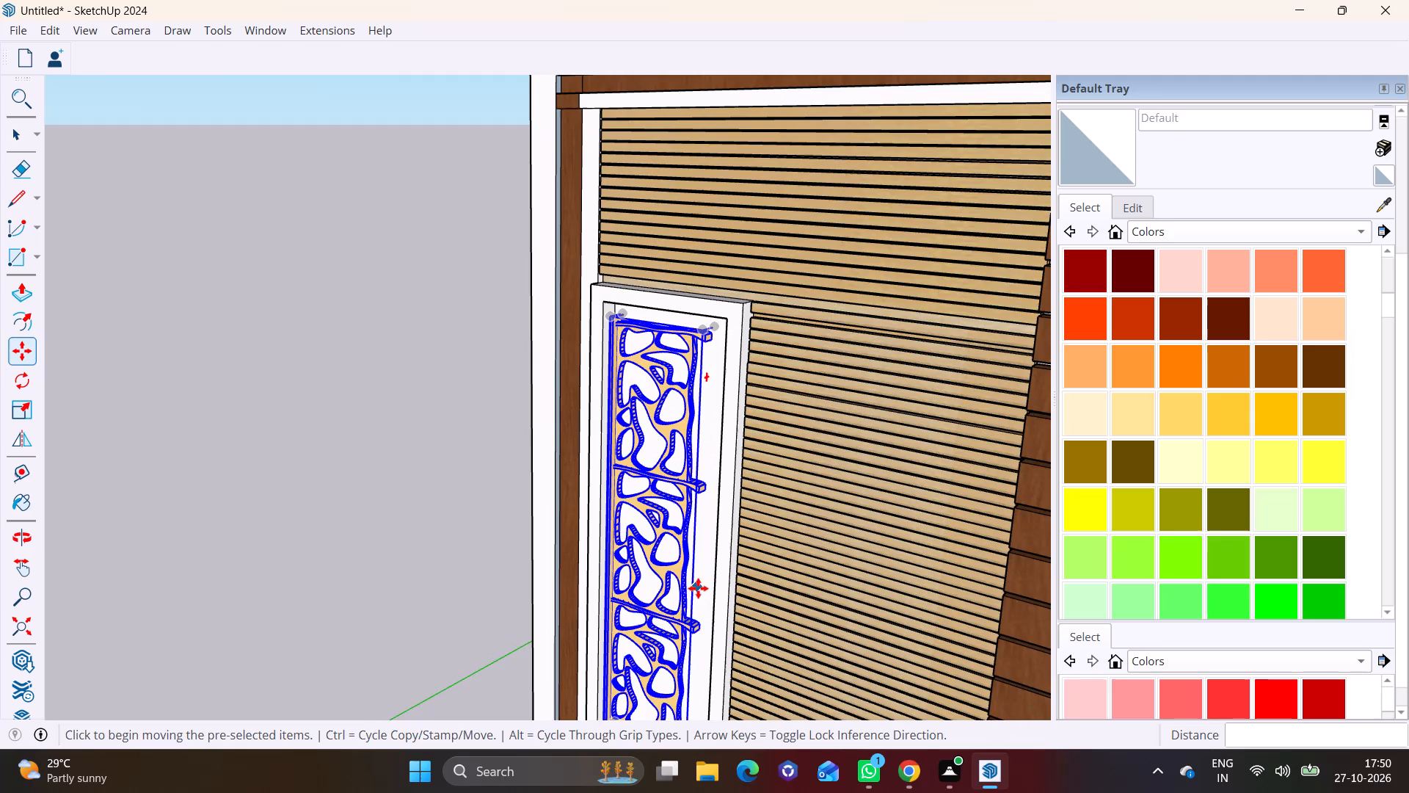
Scale the railing panel to about 1.24 in width and 1.03 in height to meet the frame's side and top edges.
shift+middle_drag(698, 588, 704, 442)
click(26, 407)
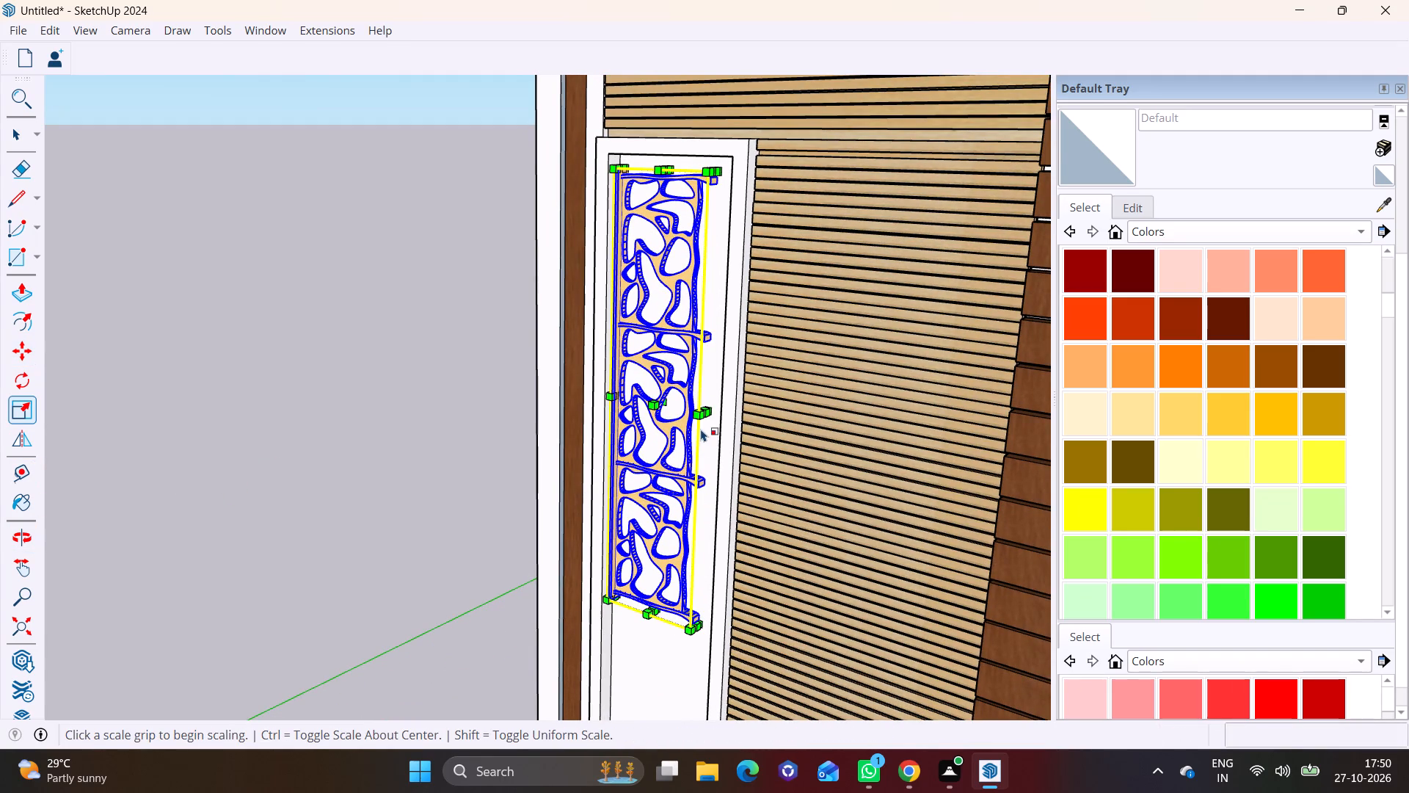
click(707, 410)
click(728, 416)
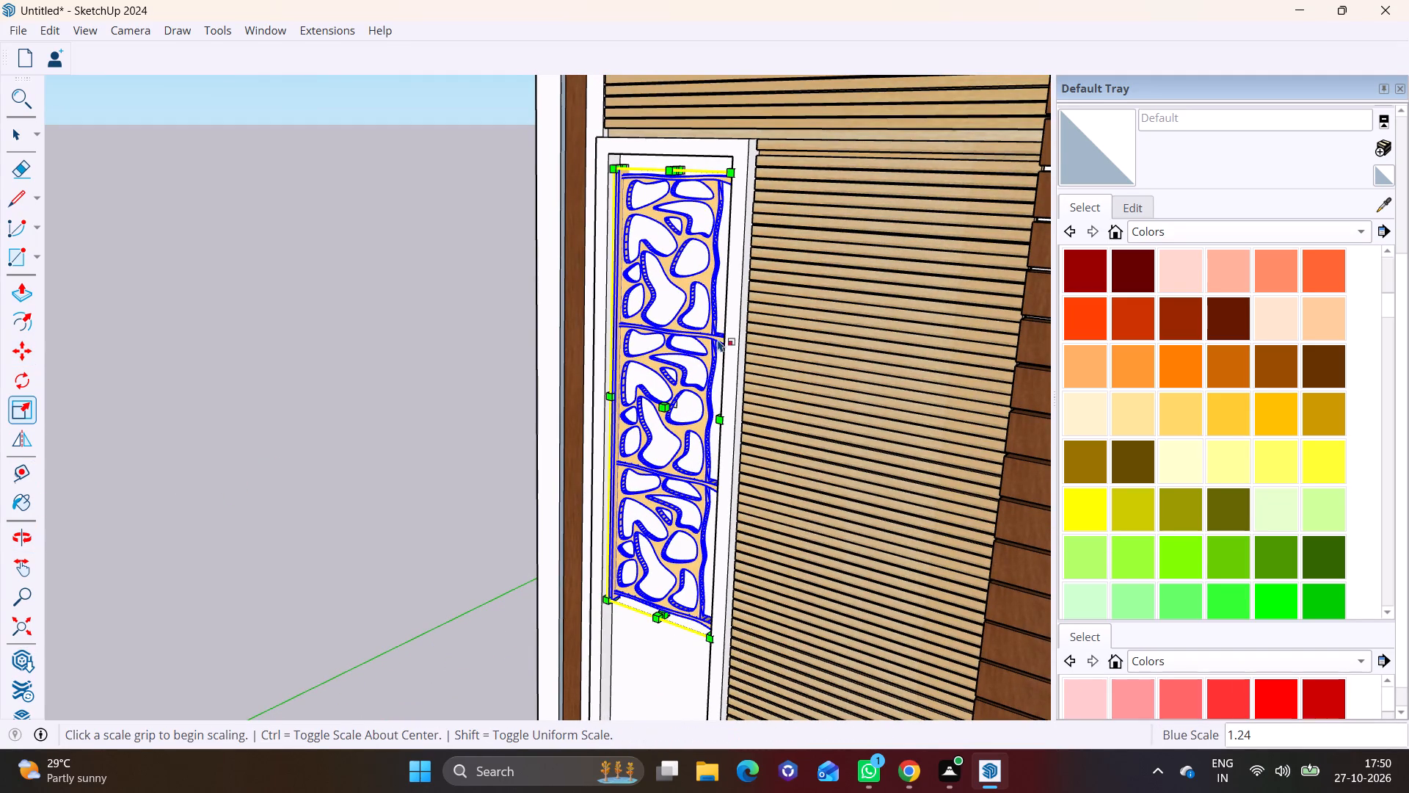
click(682, 168)
click(680, 155)
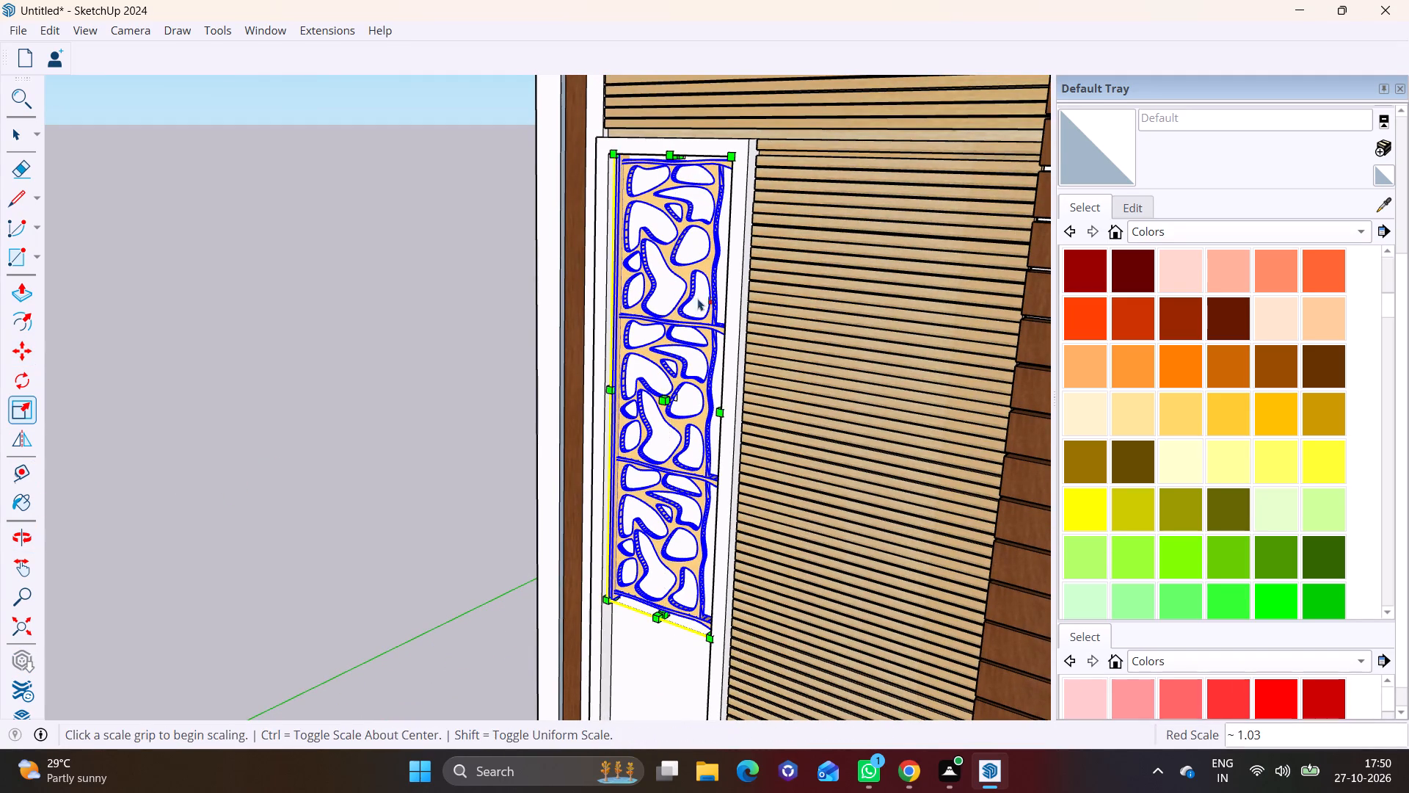
Stretch the railing panel's lower end down to the frame's bottom inner edge, a scale of about 1.52.
scroll(699, 338, up, 1)
middle_drag(700, 344, 778, 181)
middle_drag(754, 573, 787, 410)
shift+middle_drag(741, 579, 703, 340)
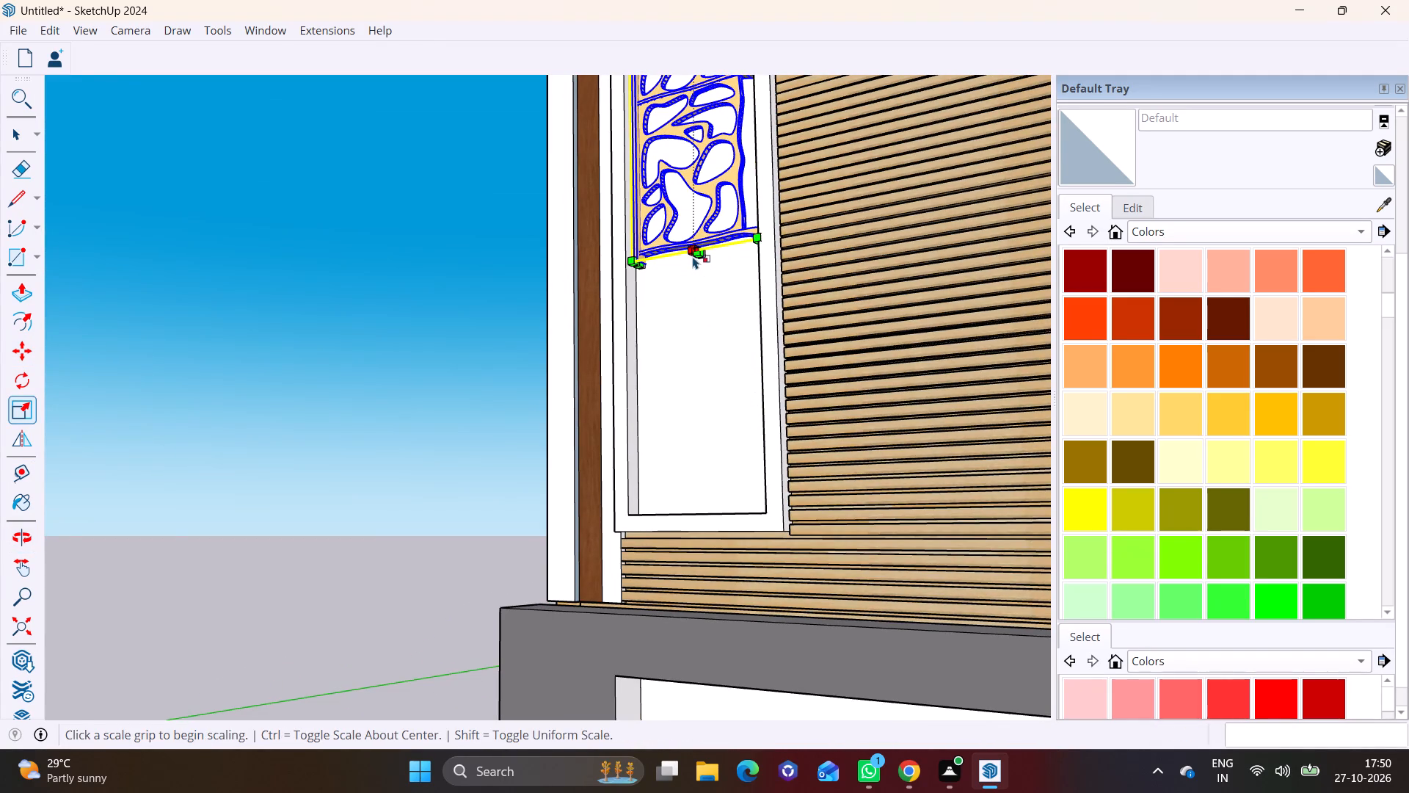
click(702, 250)
click(691, 518)
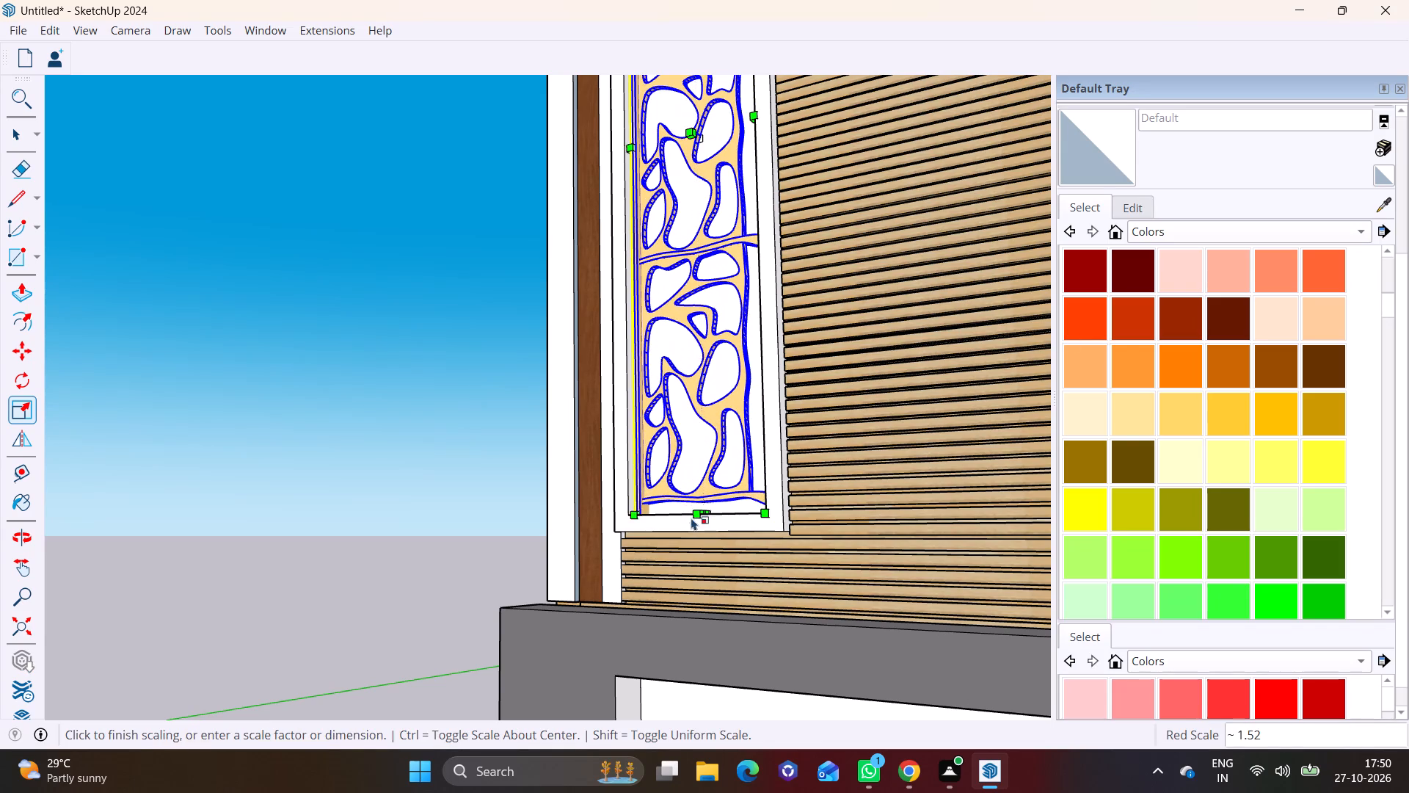
key(space)
click(476, 476)
Examine the whole front elevation with the fitted decorative panel from several angles.
scroll(561, 470, down, 7)
middle_drag(699, 413, 830, 549)
scroll(735, 493, down, 2)
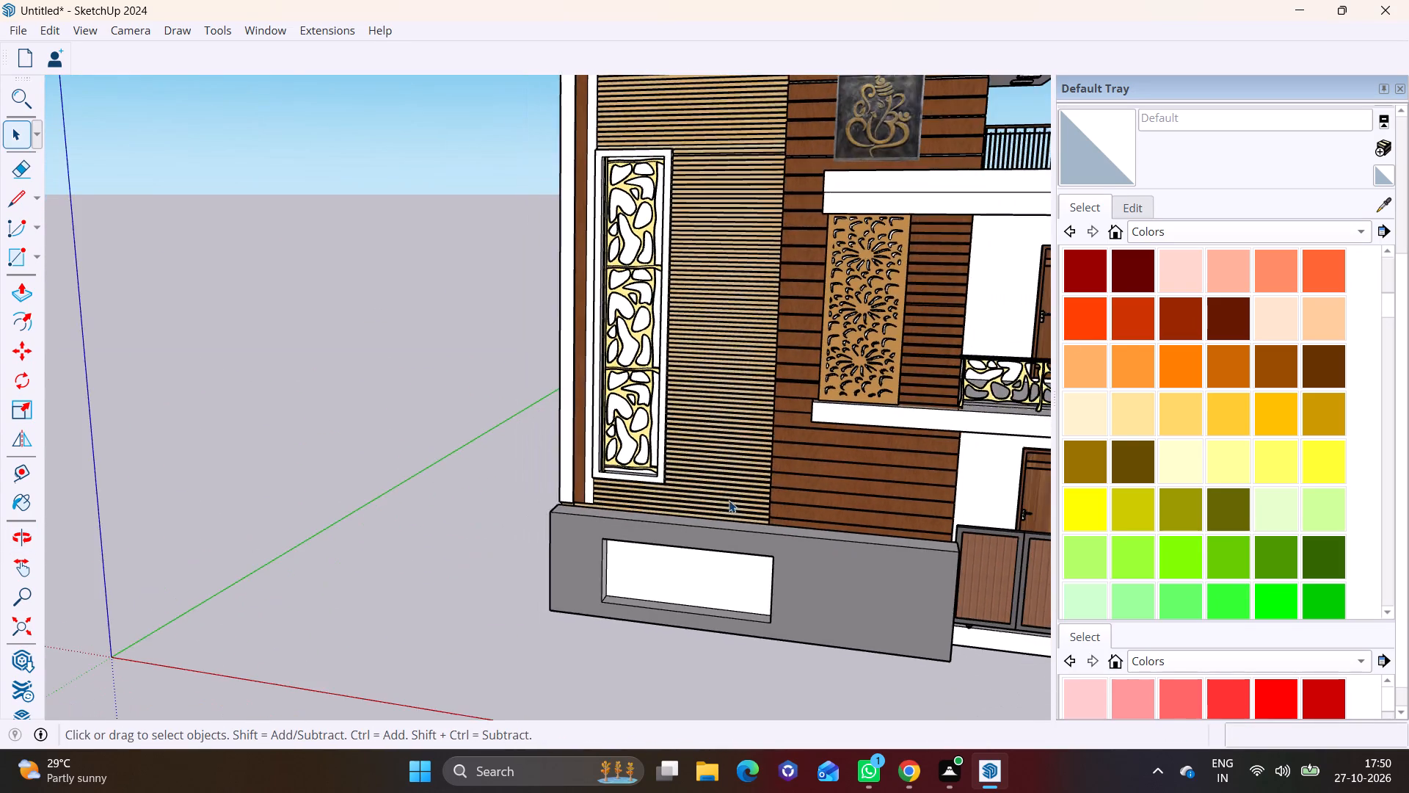
scroll(729, 500, down, 4)
shift+middle_drag(666, 471, 502, 591)
key(space)
click(968, 537)
scroll(744, 554, down, 3)
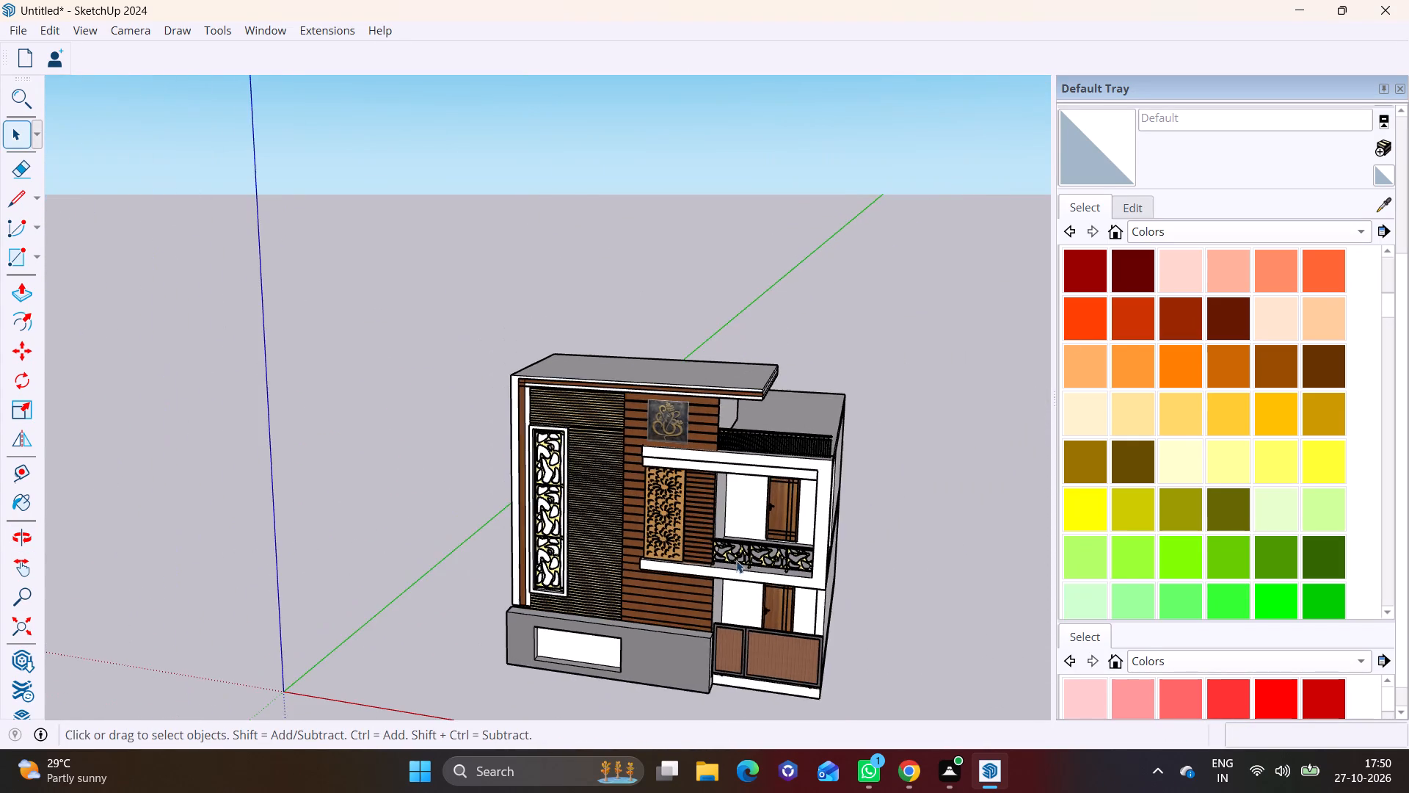
middle_drag(734, 560, 793, 460)
shift+middle_drag(707, 571, 721, 448)
scroll(616, 586, up, 1)
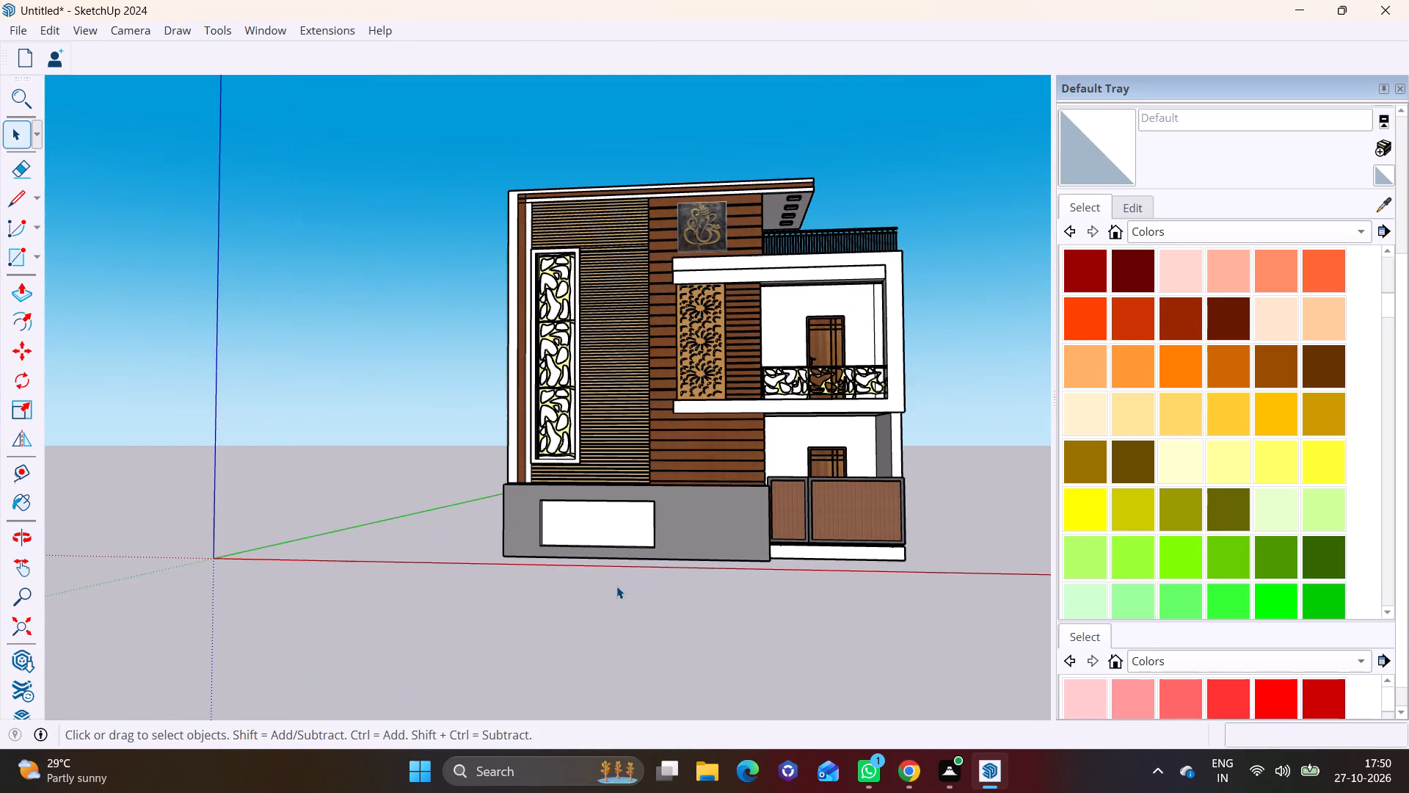
scroll(616, 586, up, 1)
shift+middle_drag(613, 592, 514, 594)
middle_drag(570, 604, 572, 541)
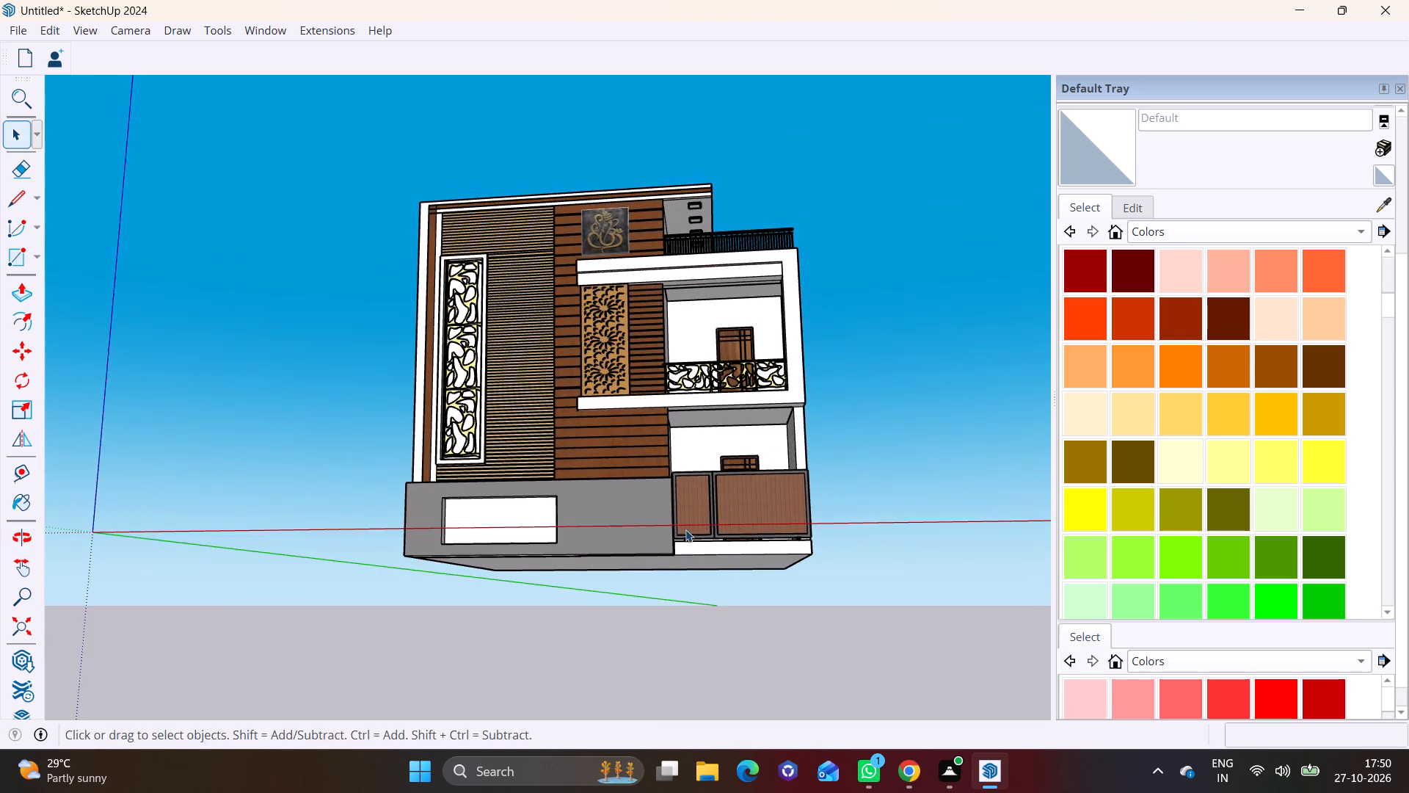
middle_drag(684, 536, 653, 676)
scroll(685, 575, up, 6)
Push/Pull the base slab's front face below the gate forward, extending it past the grey boundary wall as a front platform.
middle_drag(709, 563, 600, 396)
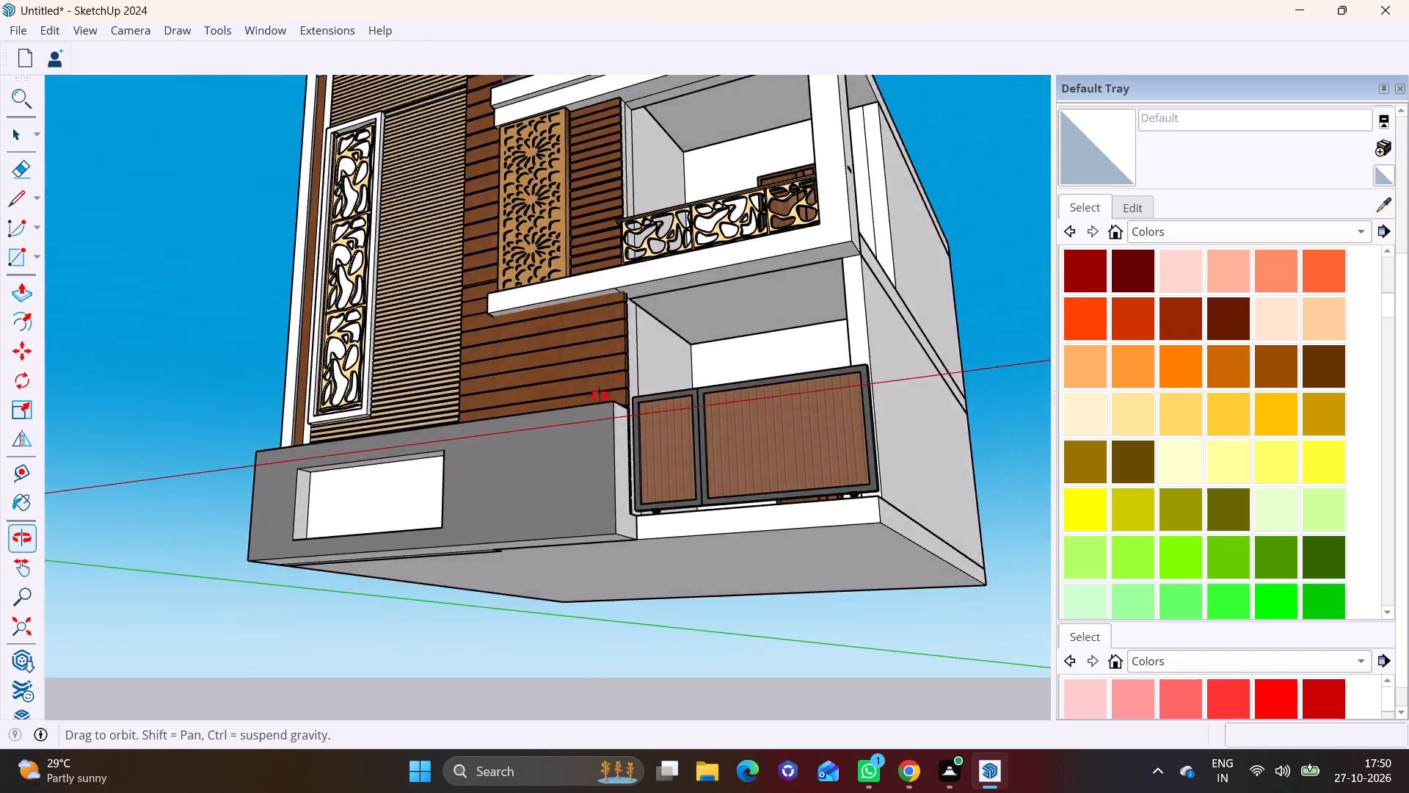
middle_drag(600, 396, 426, 635)
click(702, 637)
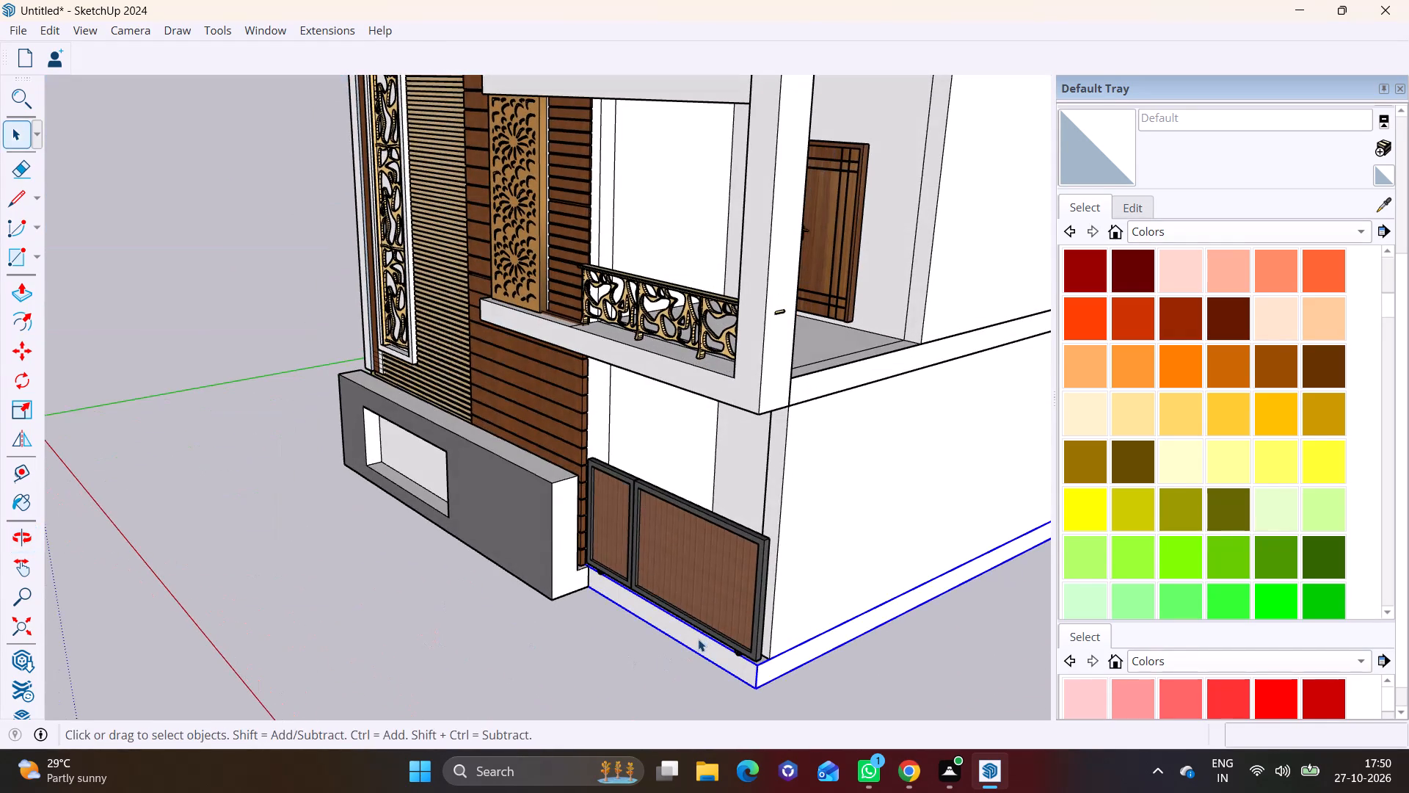
double_click(698, 639)
click(694, 641)
click(690, 641)
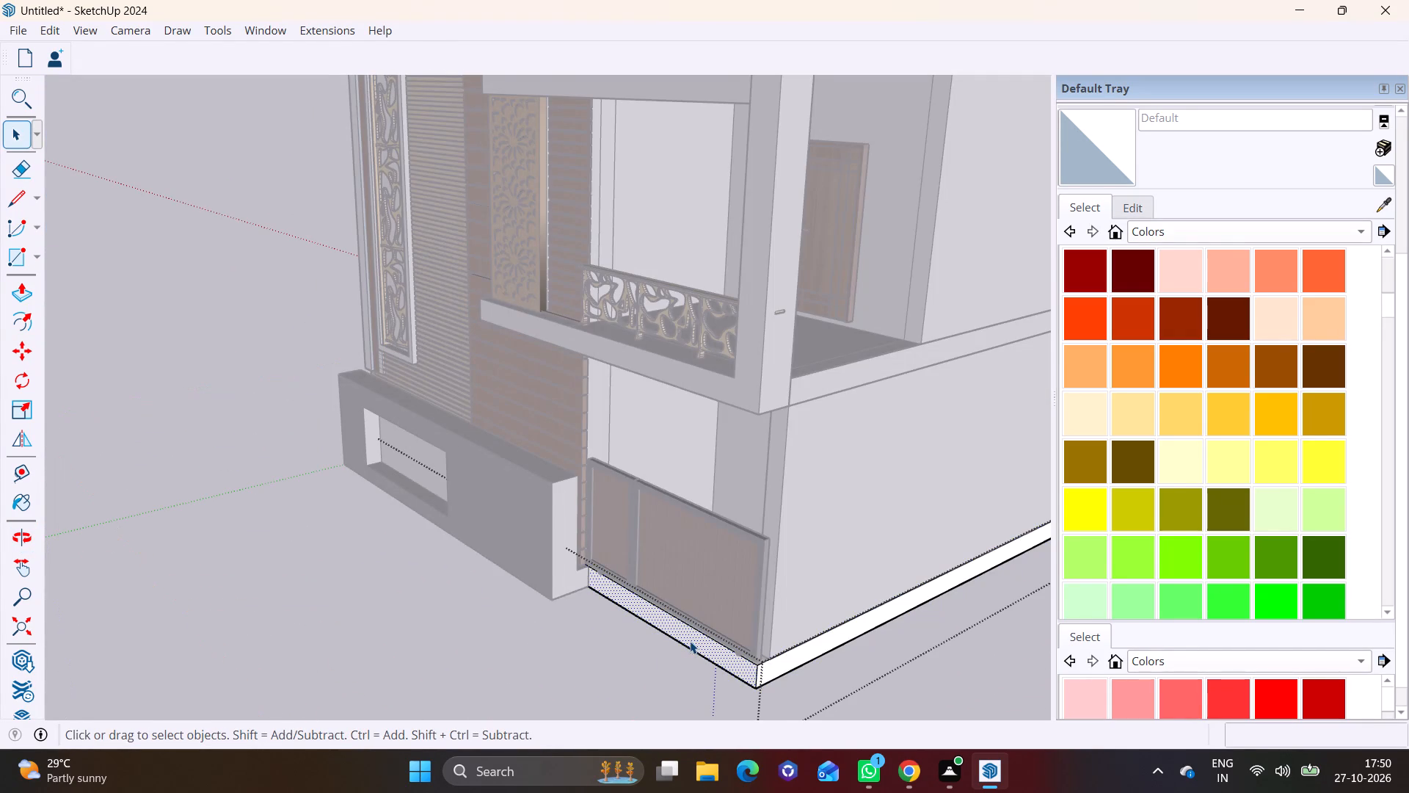
scroll(690, 641, down, 1)
shift+middle_drag(690, 641, 689, 561)
click(693, 563)
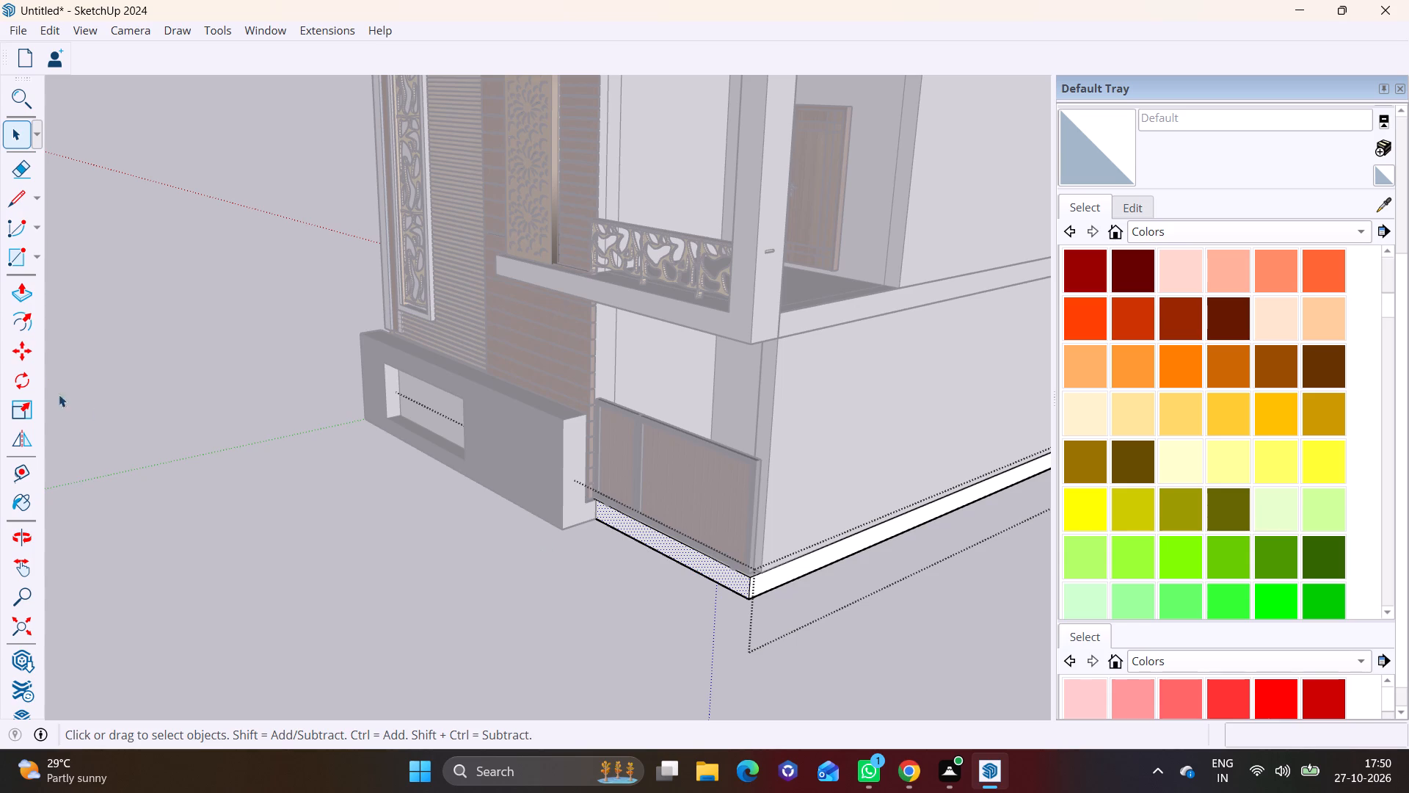
click(25, 297)
click(686, 553)
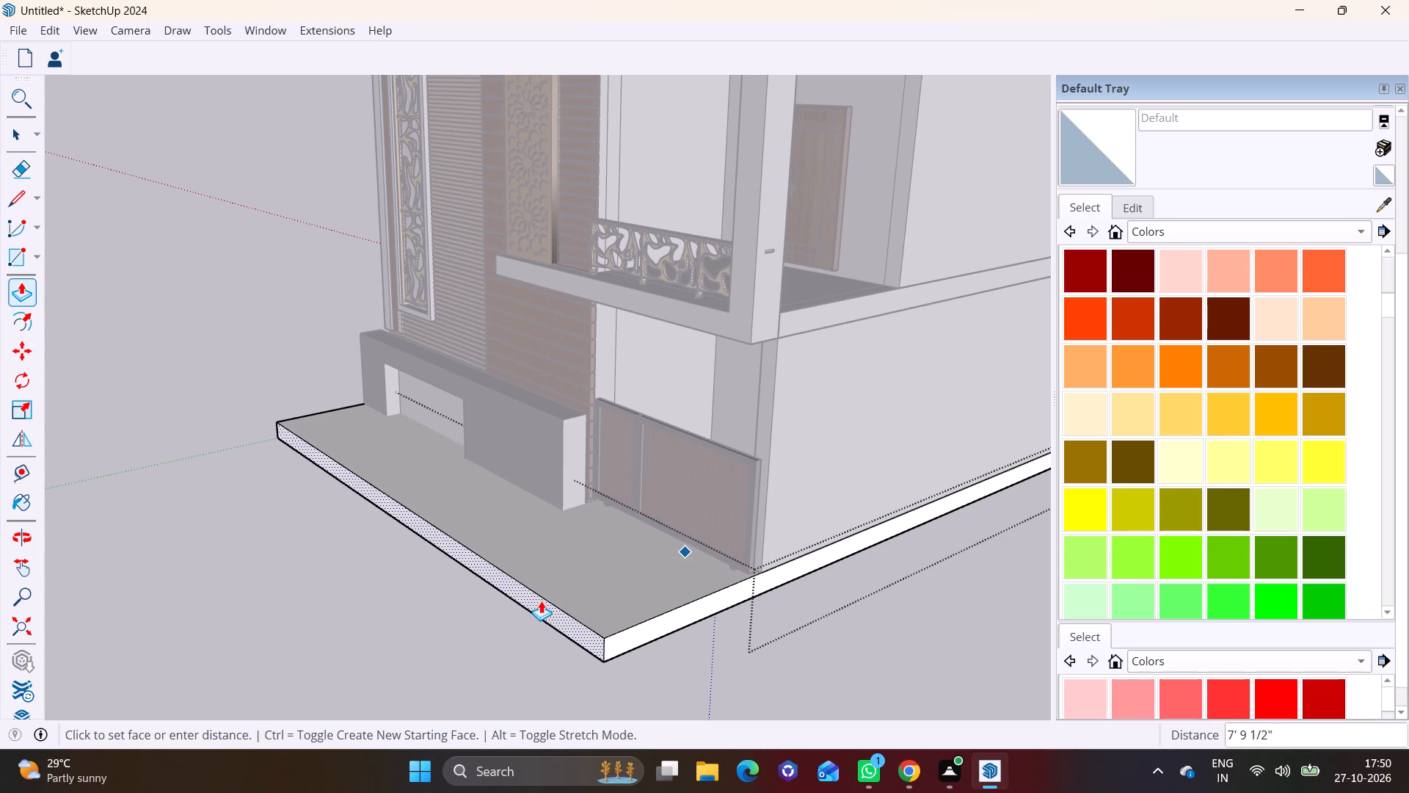
click(497, 610)
key(space)
click(688, 684)
Examine the extended front platform, the gate area and the whole elevation from several angles.
middle_drag(713, 684, 958, 606)
scroll(754, 519, up, 6)
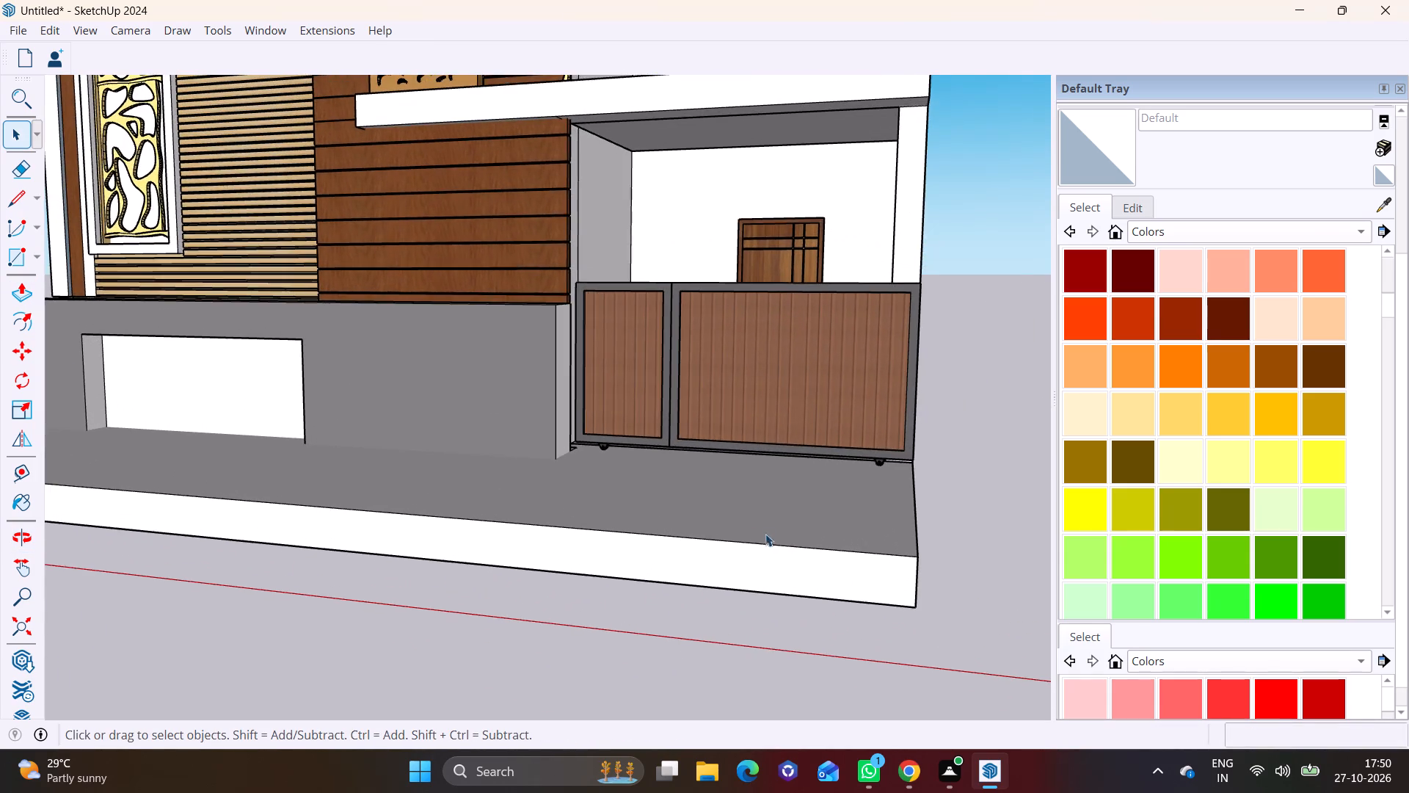
shift+middle_drag(757, 532, 567, 601)
middle_drag(663, 592, 445, 529)
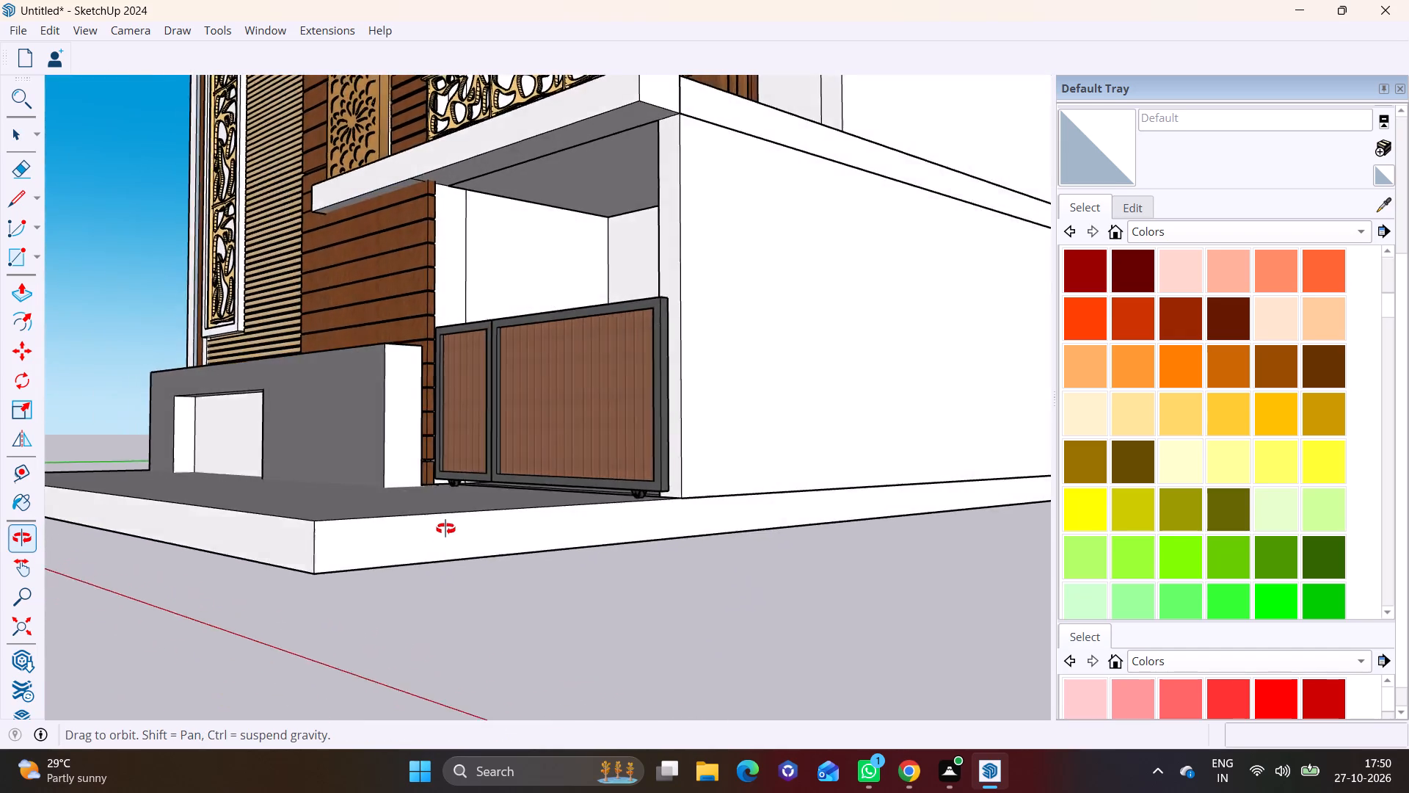
middle_drag(445, 529, 636, 588)
scroll(489, 590, down, 8)
middle_drag(484, 590, 471, 582)
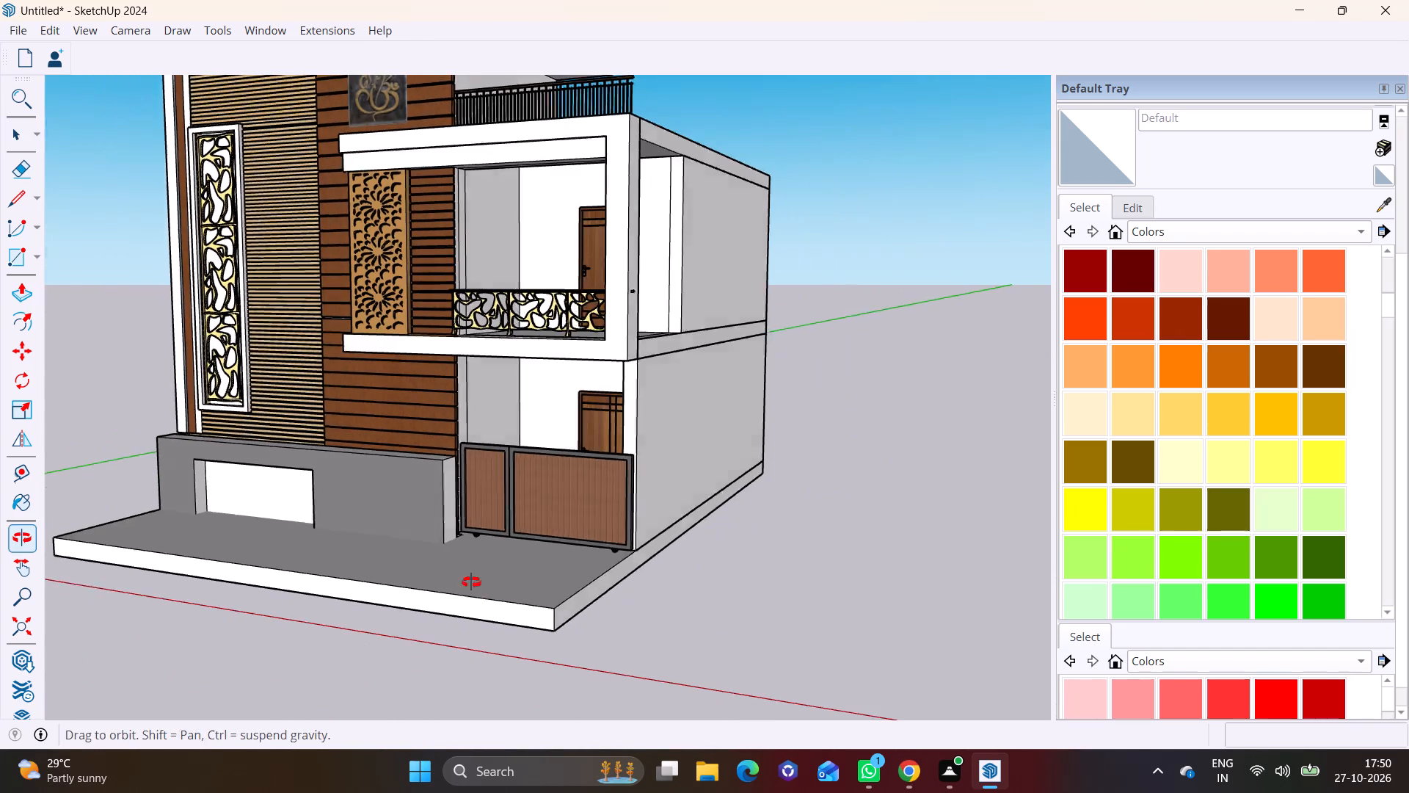
middle_drag(471, 582, 525, 523)
scroll(530, 524, down, 6)
shift+middle_drag(534, 537, 616, 624)
middle_drag(616, 616, 644, 625)
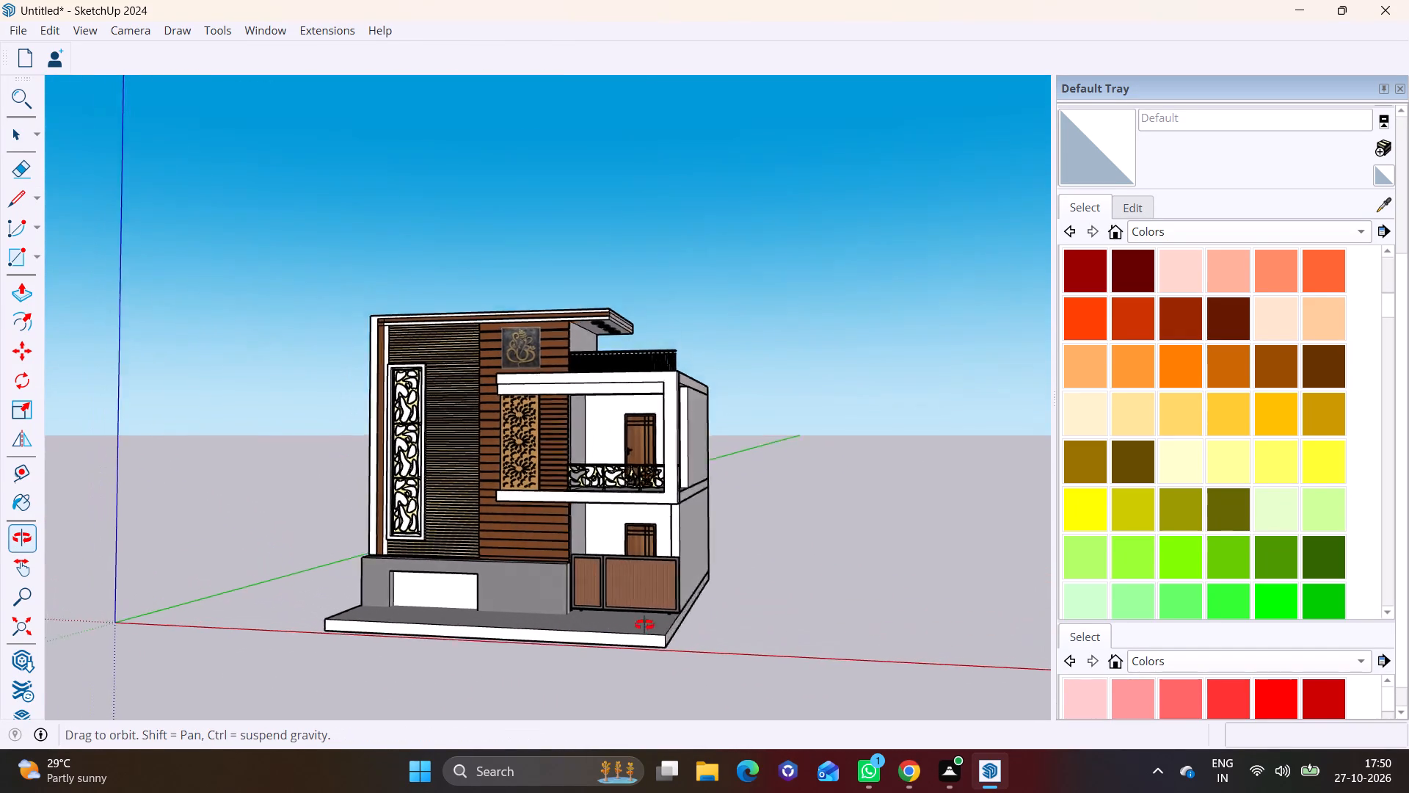
middle_drag(644, 625, 724, 637)
middle_drag(746, 612, 713, 699)
middle_drag(703, 618, 741, 574)
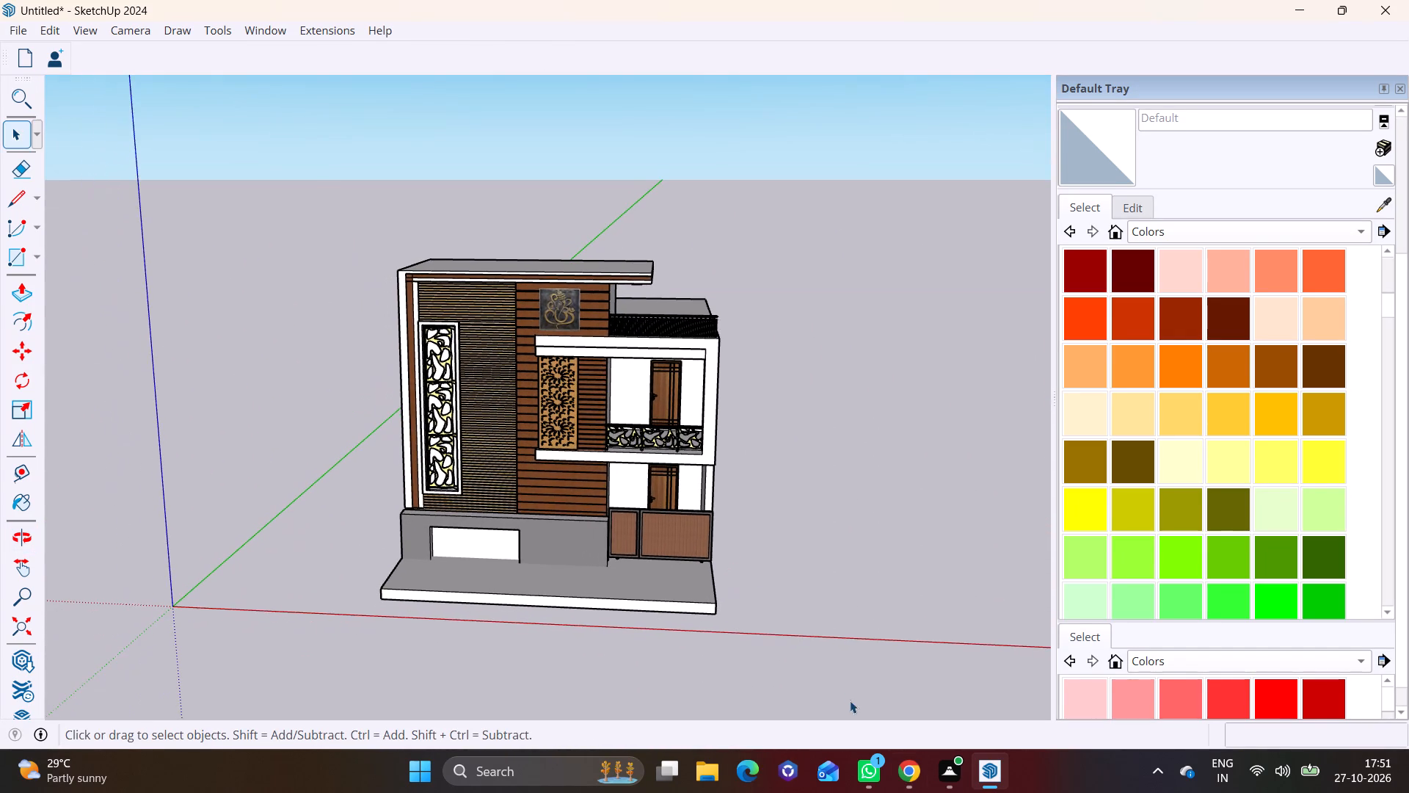
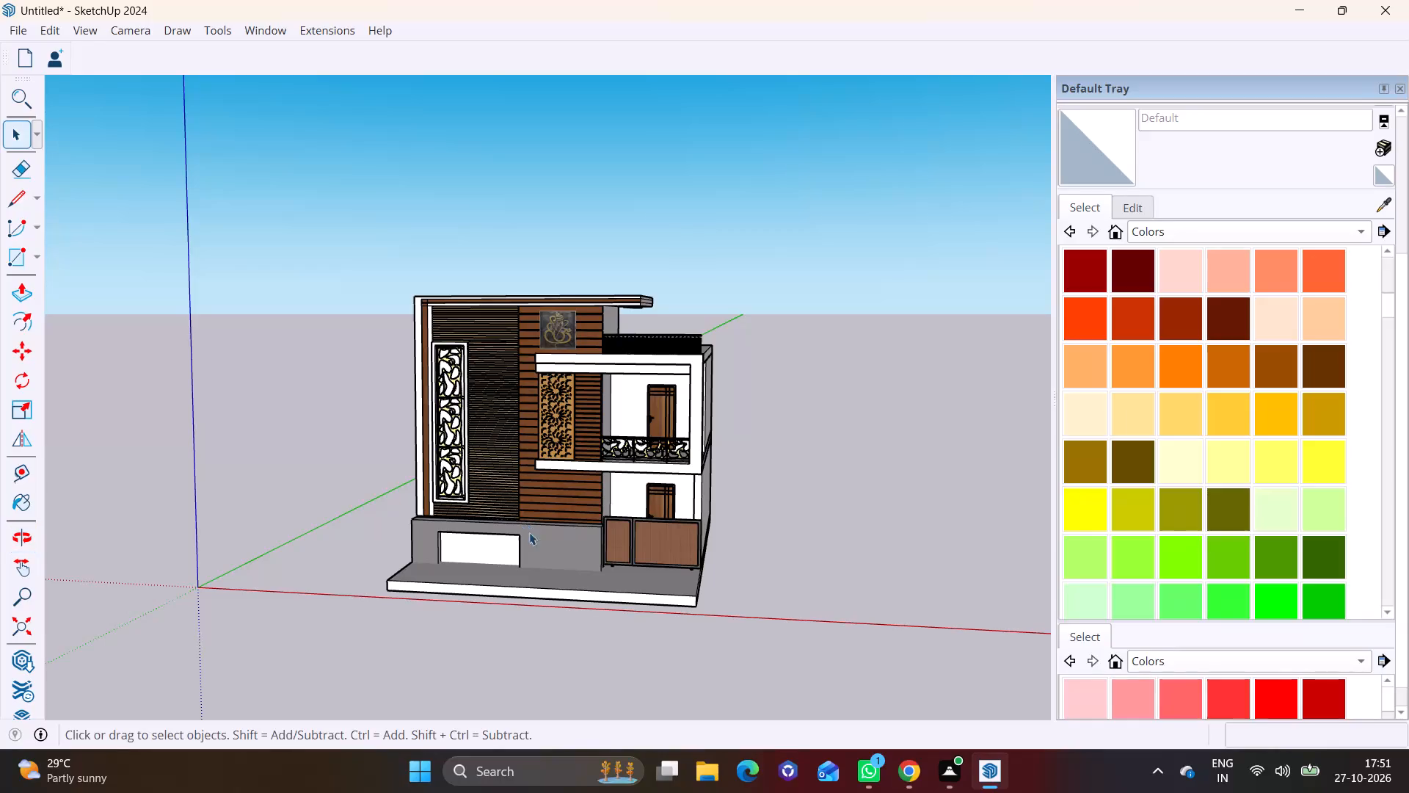
Search the 3D Warehouse models for "grass".
middle_drag(551, 540, 588, 562)
scroll(448, 552, up, 6)
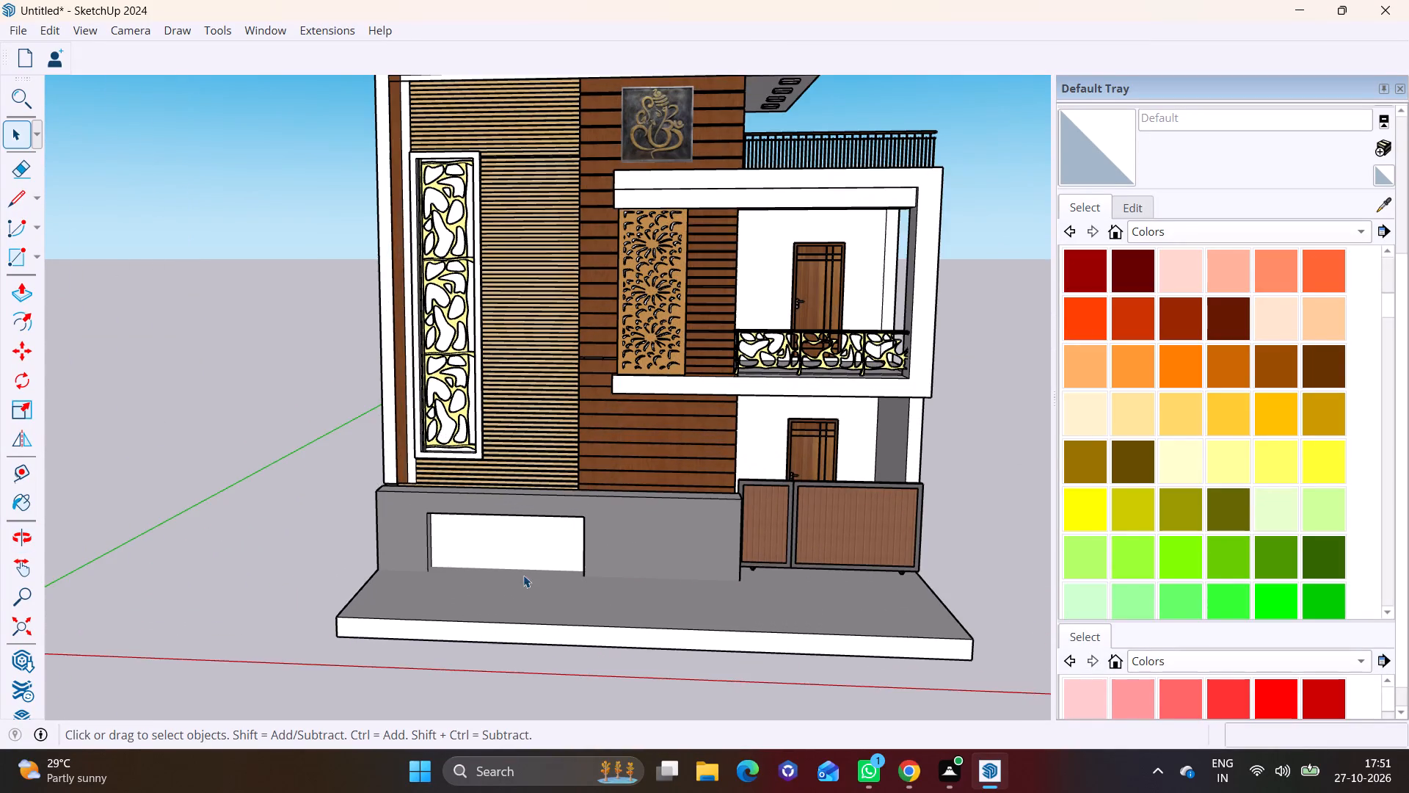
middle_drag(523, 575, 538, 535)
scroll(544, 540, down, 4)
middle_drag(572, 552, 548, 554)
shift+scroll(548, 554, down, 1)
click(247, 26)
click(305, 169)
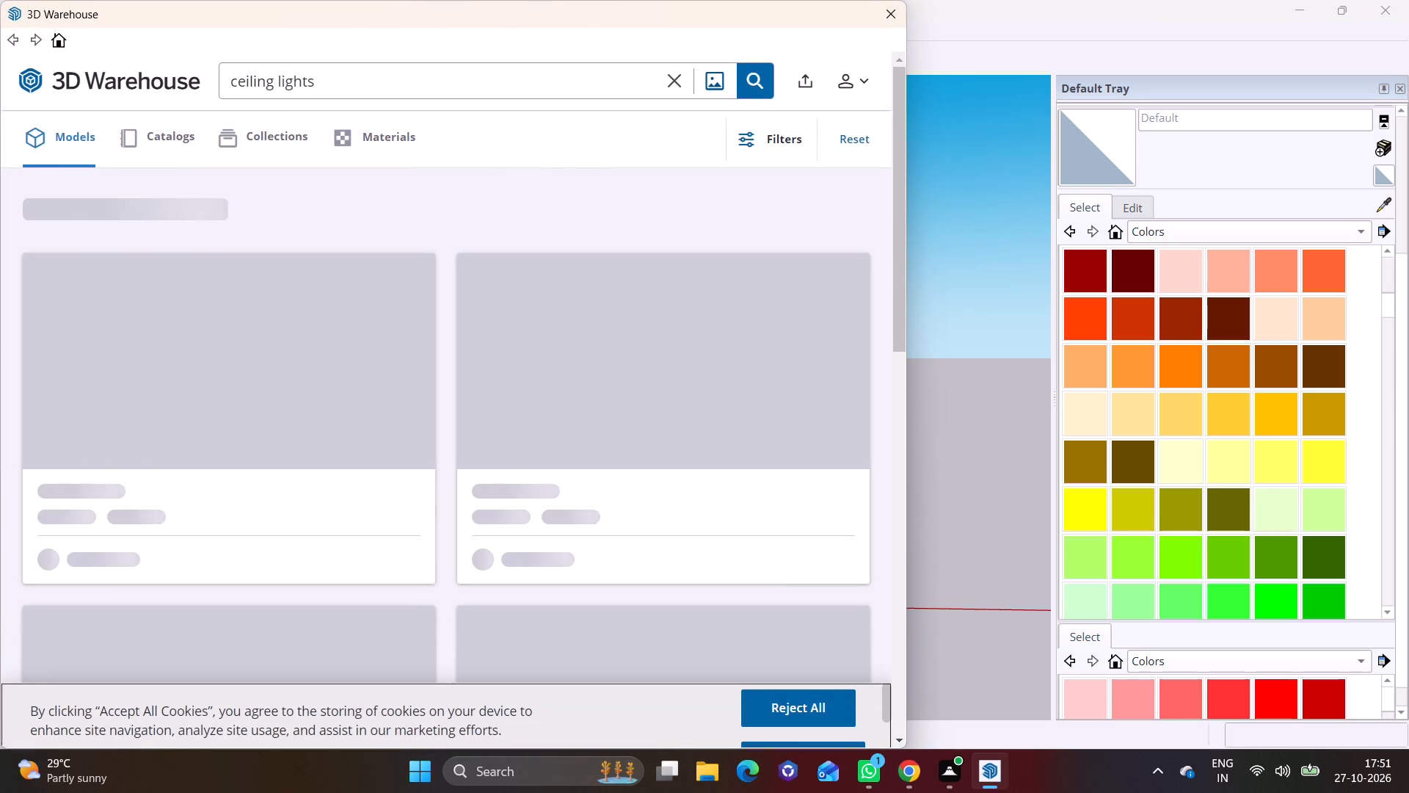
click(381, 84)
click(672, 82)
text(grass)
click(760, 80)
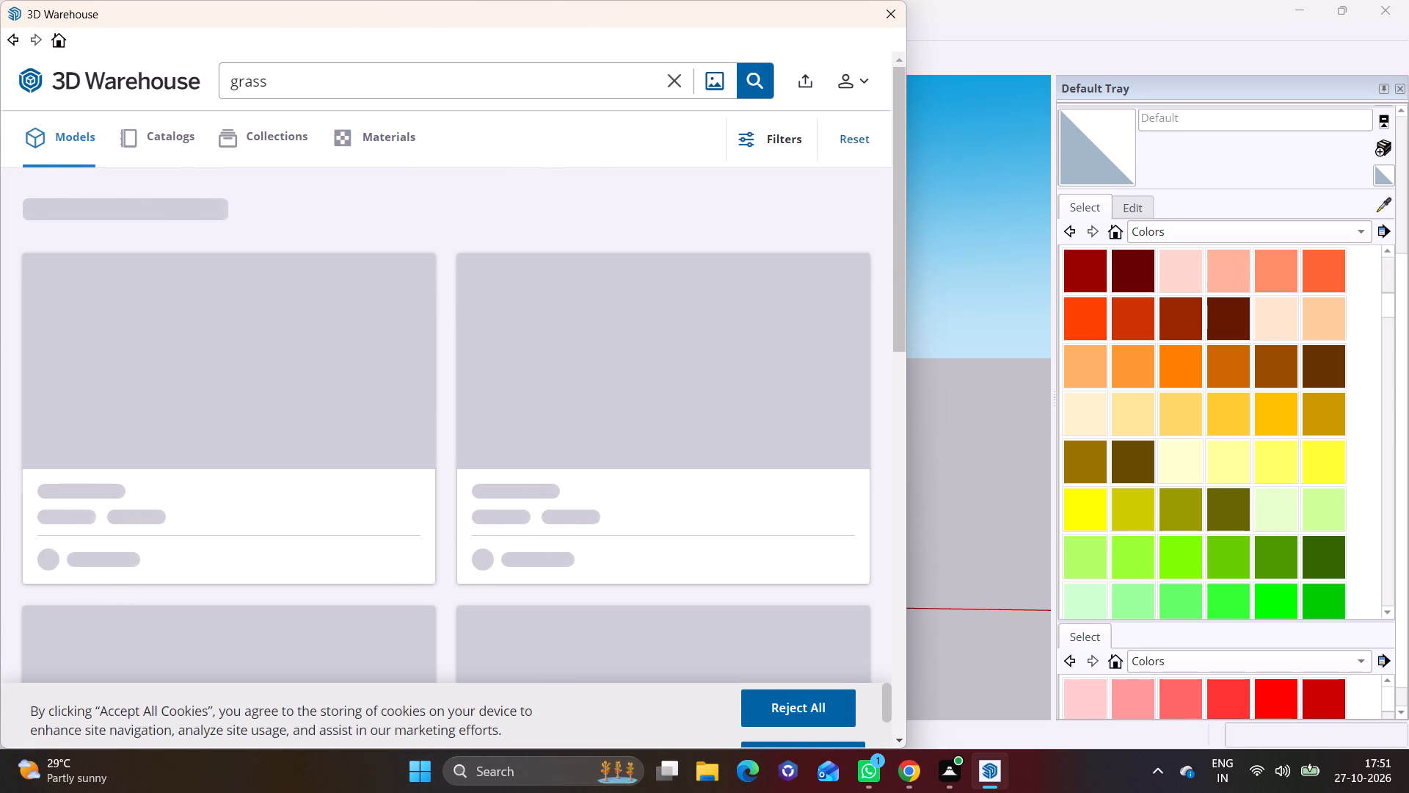
Load the 228 KB bushy grass clump into the model and place it on the front platform, by the grey wall's end away from the gate.
scroll(666, 554, down, 4)
scroll(472, 533, down, 1)
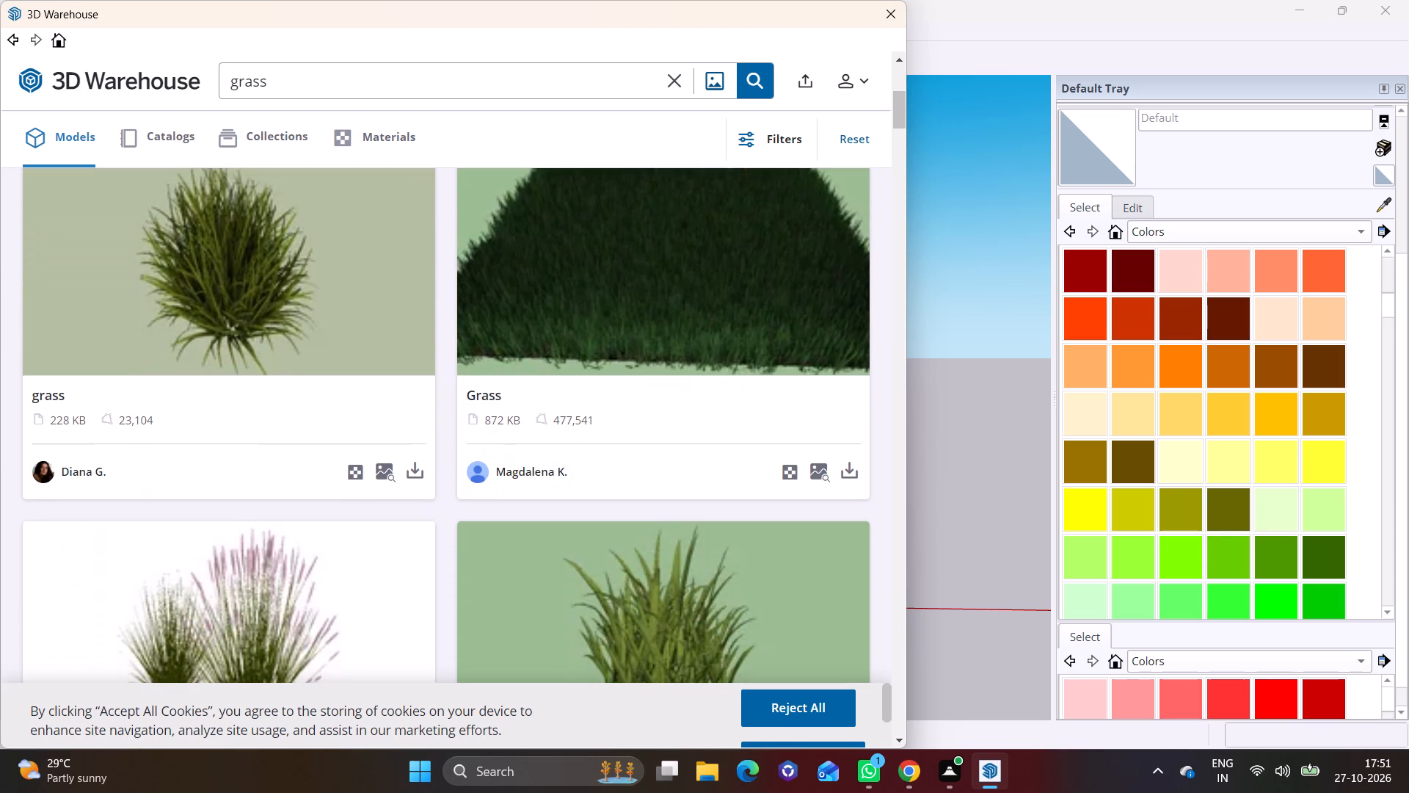
middle_drag(391, 512, 423, 472)
click(404, 459)
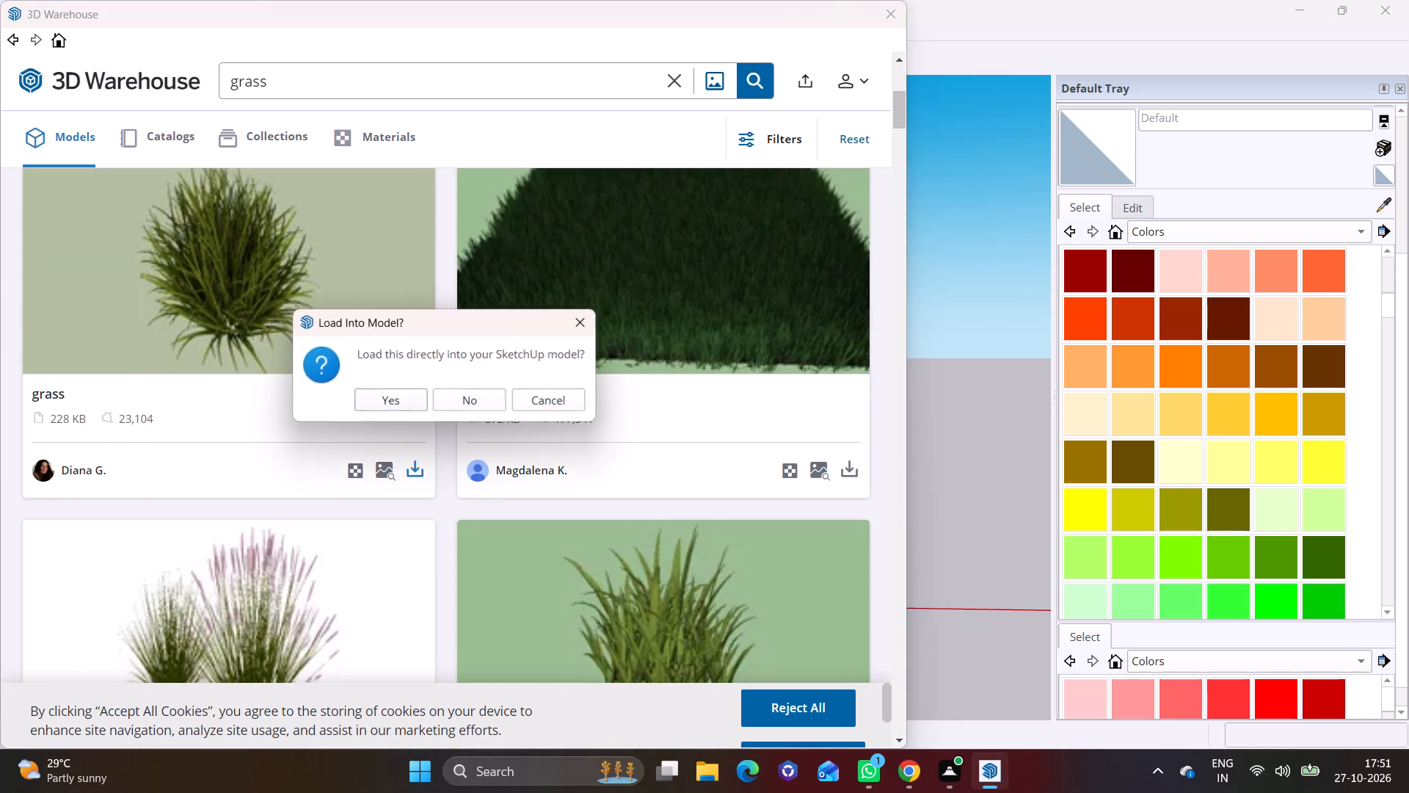
click(387, 405)
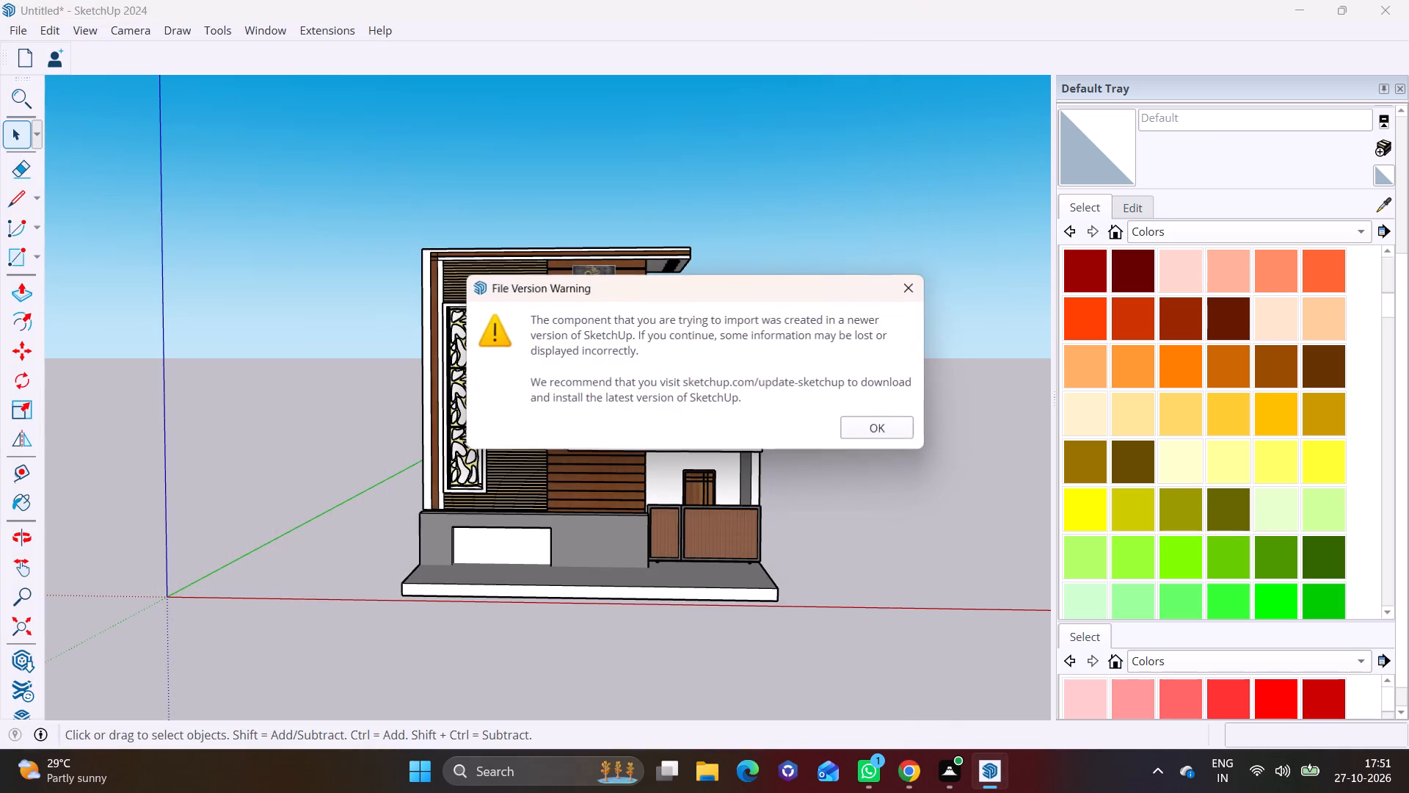
click(884, 423)
scroll(481, 571, up, 7)
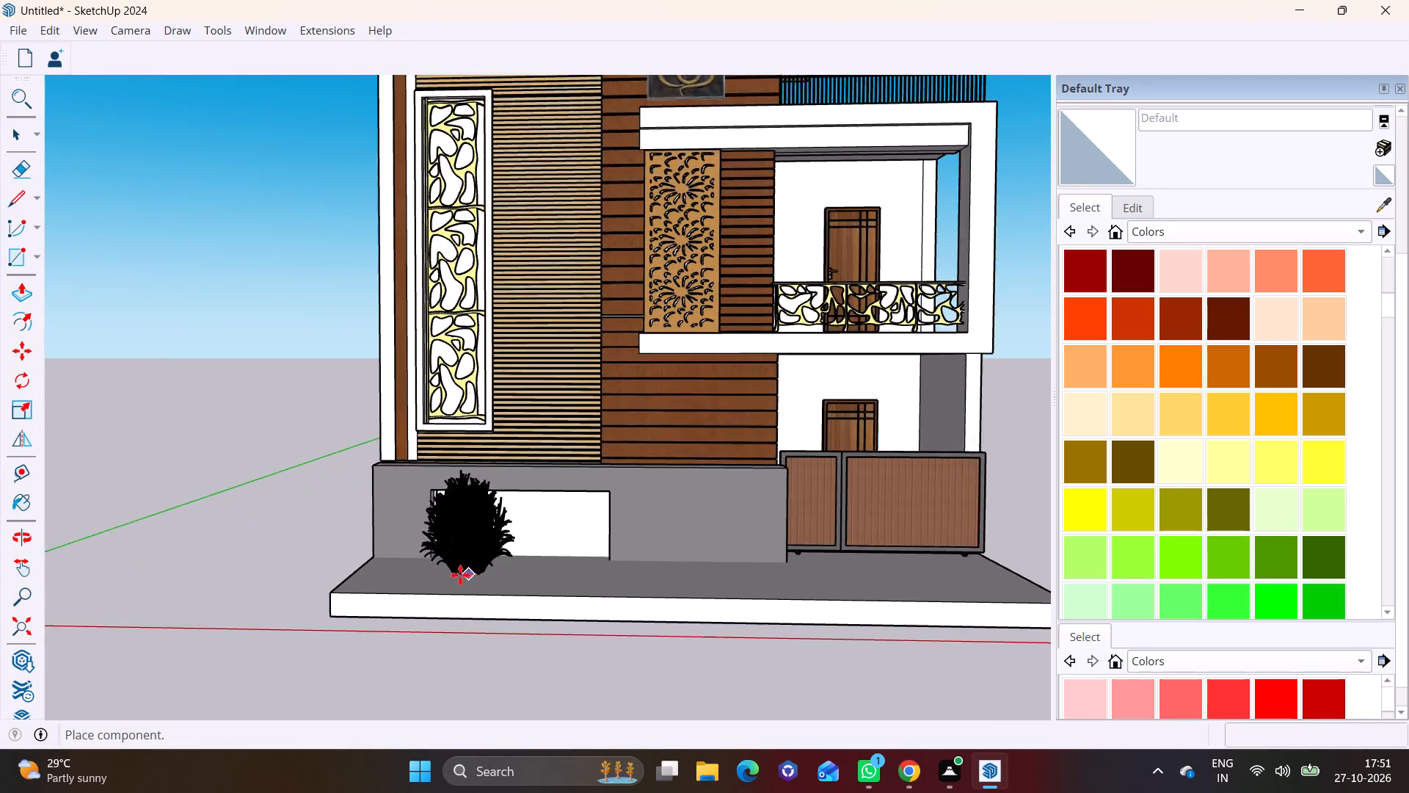
scroll(460, 575, up, 2)
click(387, 573)
Scale the placed grass clump down to a smaller size, reducing its depth along the green axis as well.
click(29, 402)
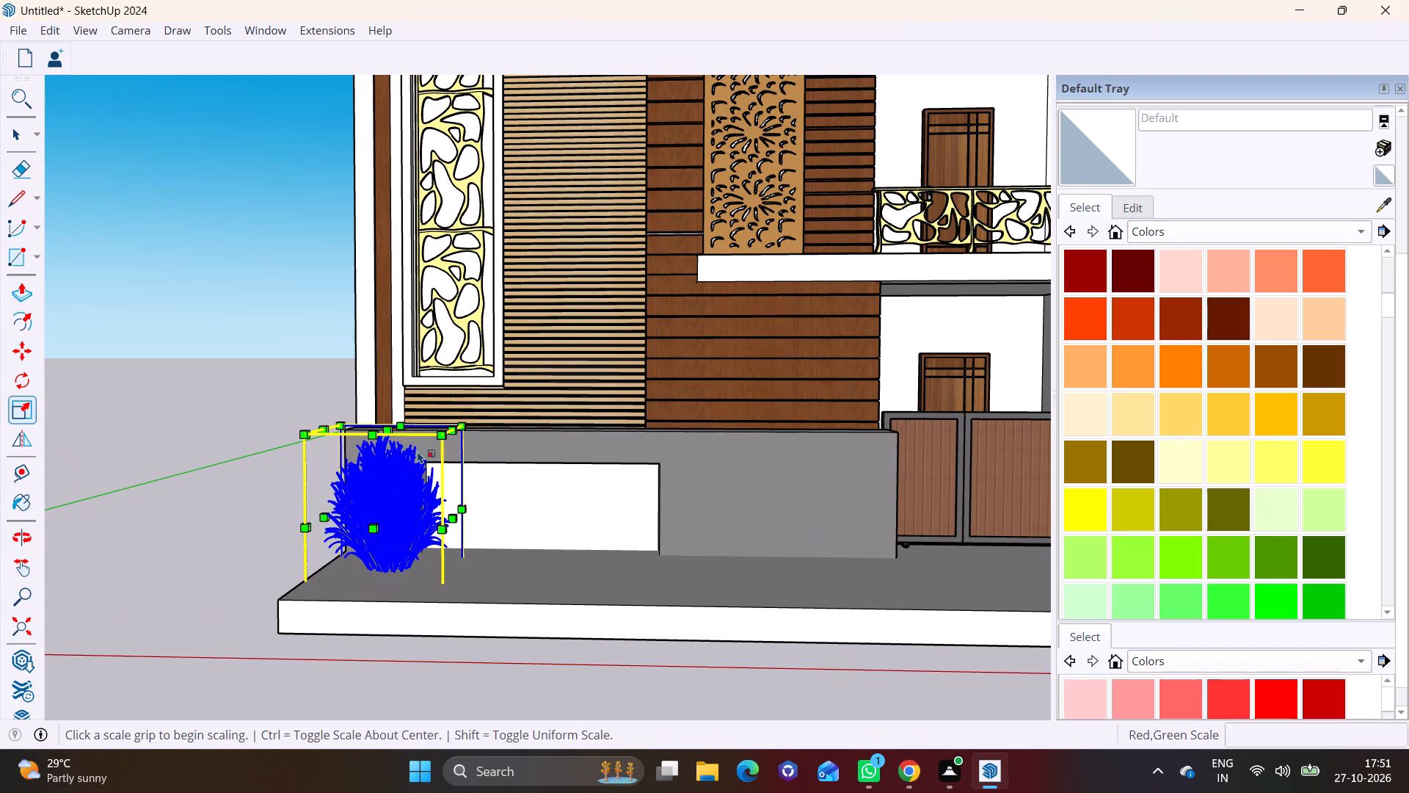
click(451, 435)
click(415, 488)
scroll(435, 521, up, 2)
middle_drag(427, 548, 244, 600)
click(249, 559)
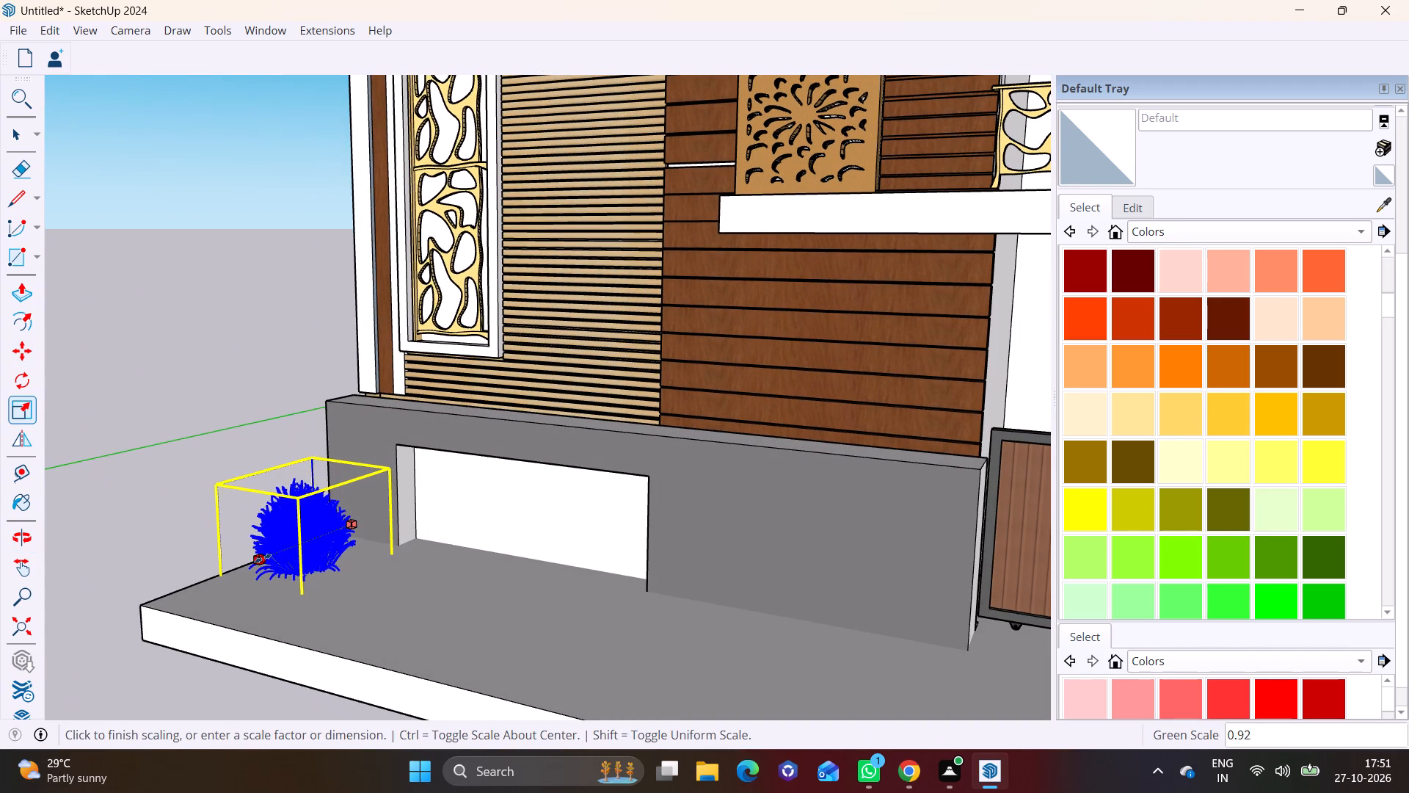
click(286, 547)
middle_drag(371, 527, 457, 529)
scroll(436, 568, up, 1)
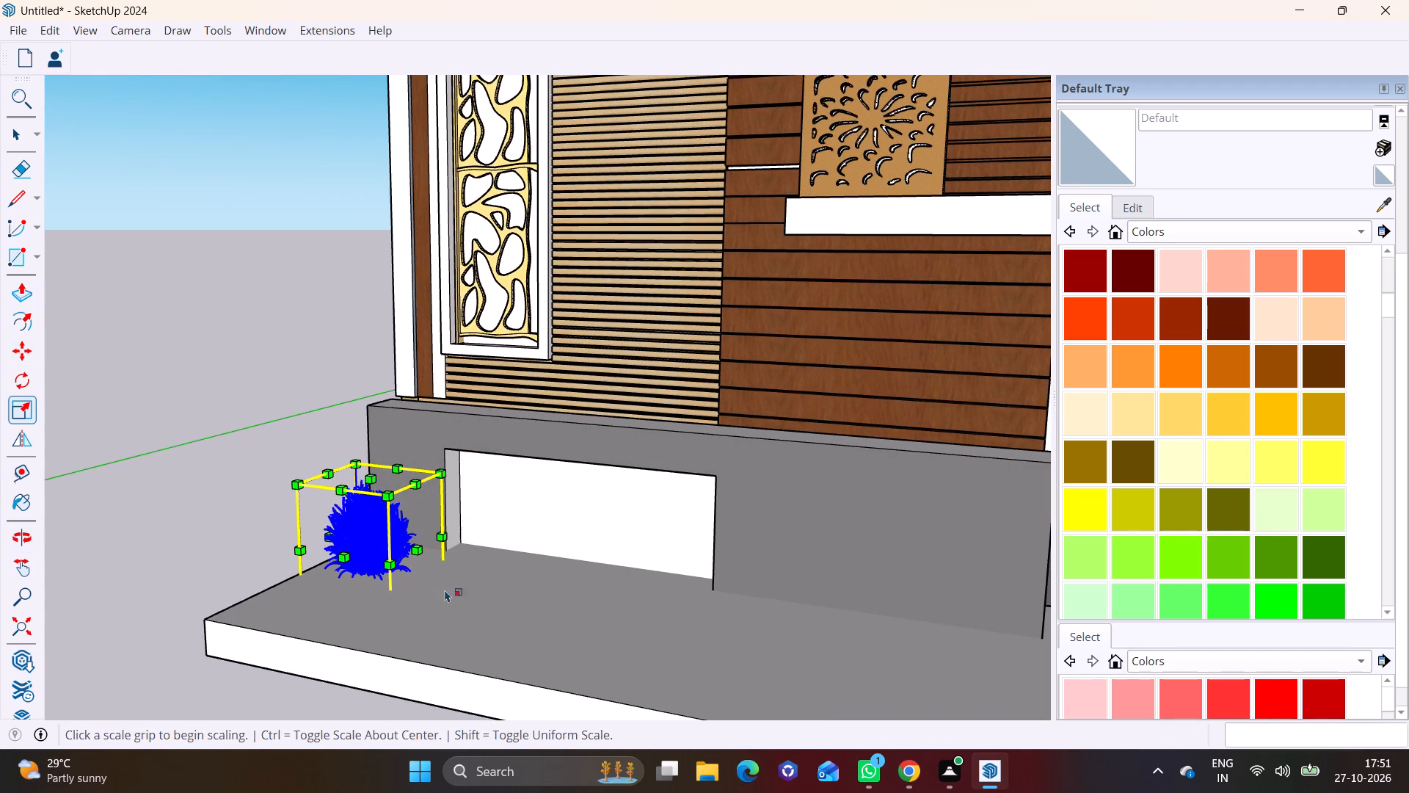
key(space)
click(478, 598)
scroll(372, 557, up, 4)
Scale the grass clump to about 0.75 of its height and about 0.91 along the red axis.
click(374, 547)
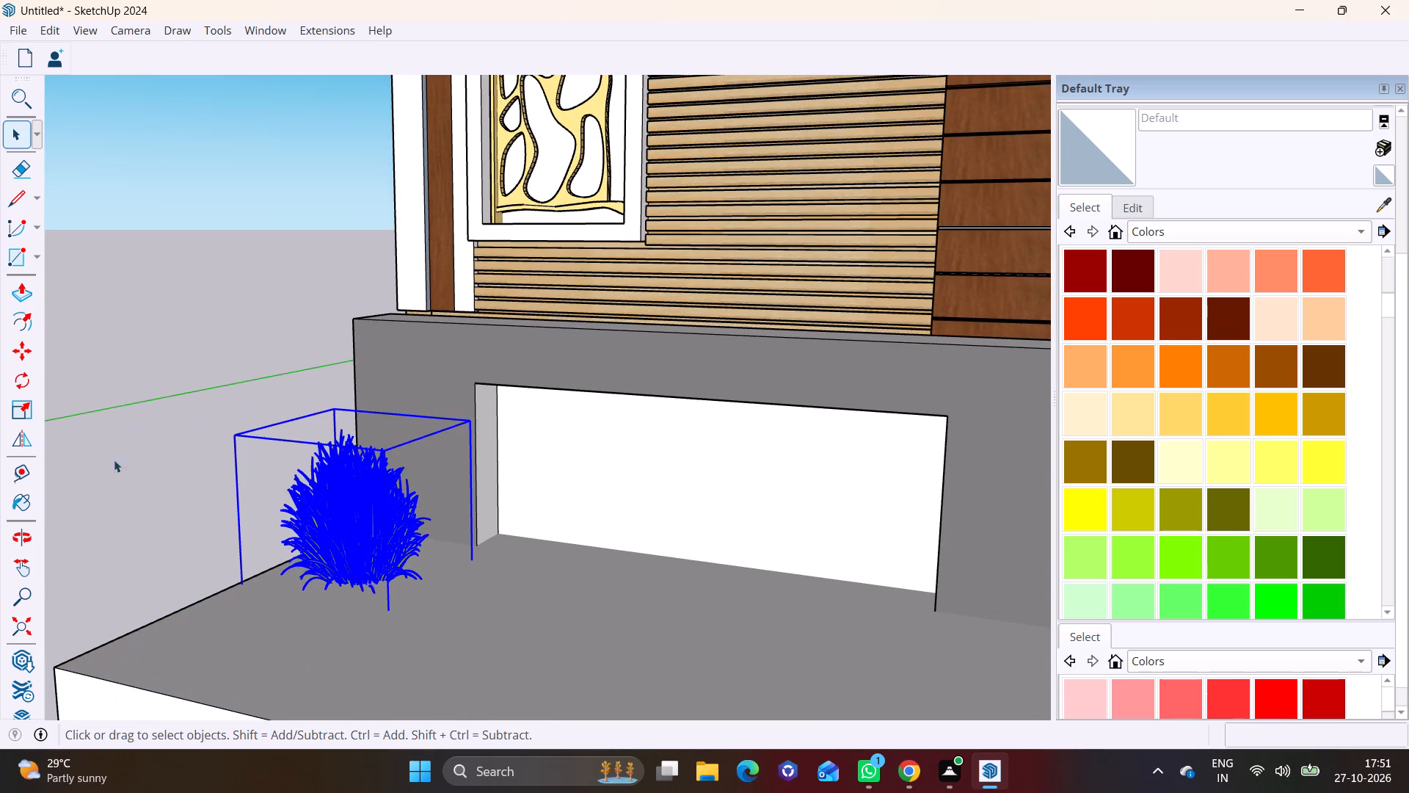
click(29, 414)
click(360, 427)
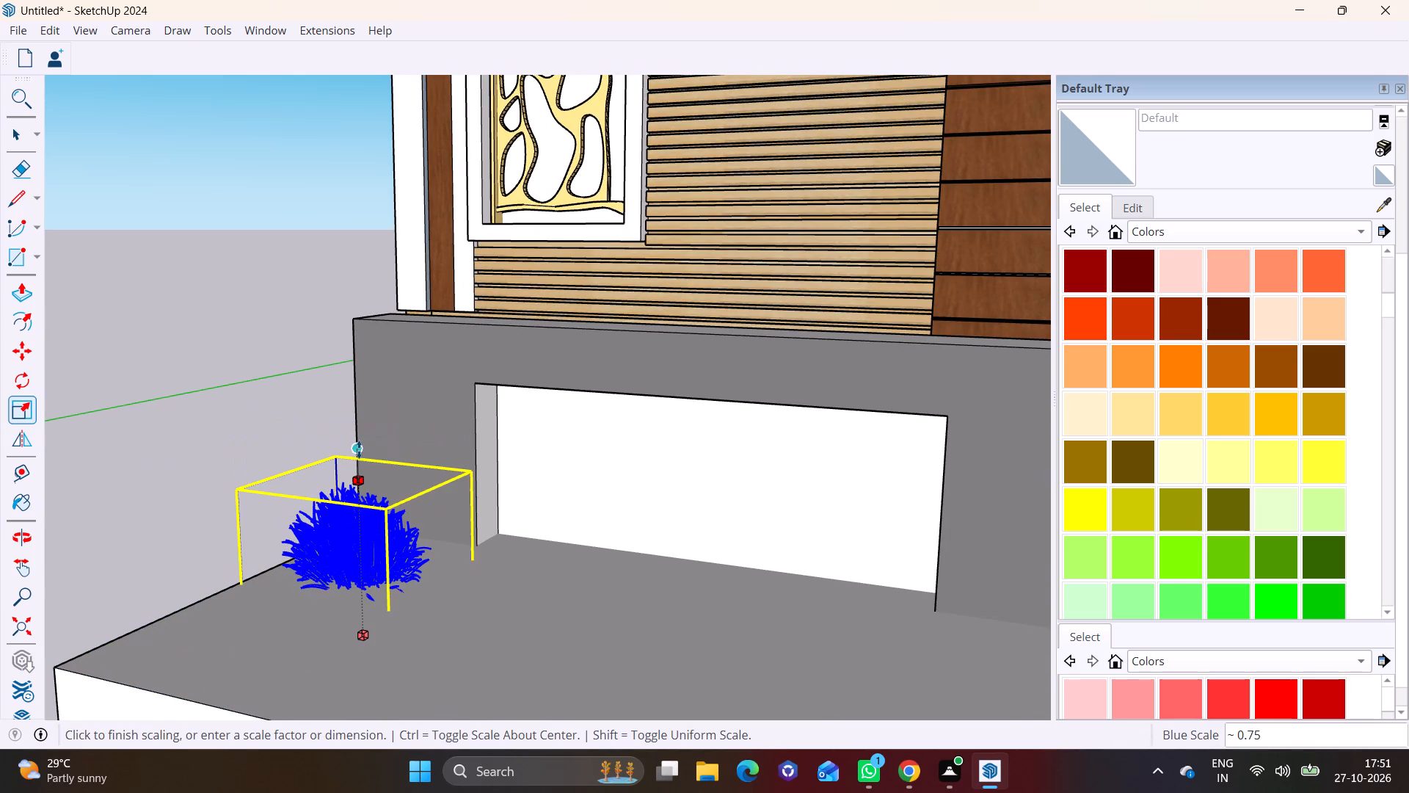
click(359, 449)
click(432, 570)
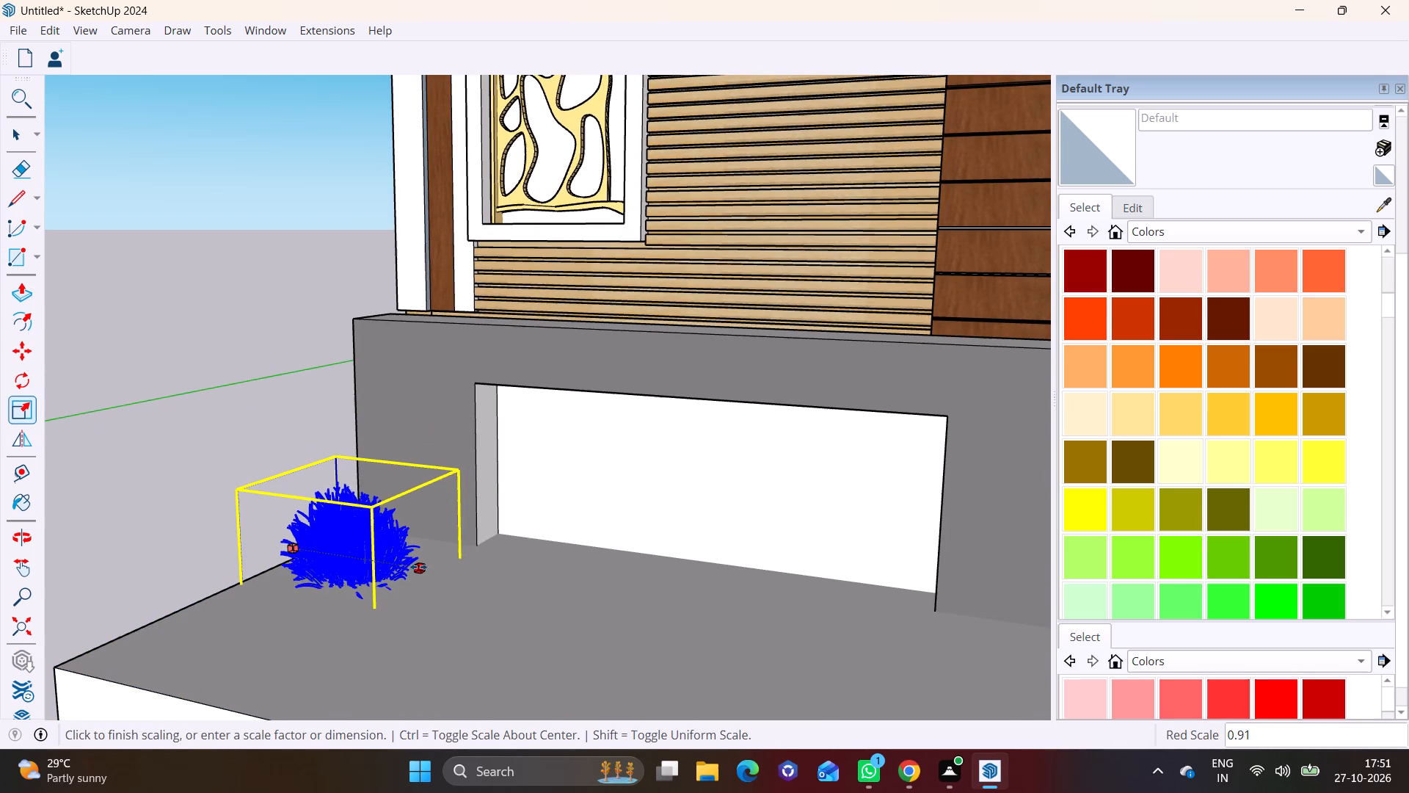
click(416, 567)
key(space)
click(418, 601)
Move the grass clump about 1' back across the platform, close against the grey boundary wall.
scroll(444, 595, up, 1)
middle_drag(444, 595, 699, 629)
scroll(544, 604, down, 2)
click(445, 593)
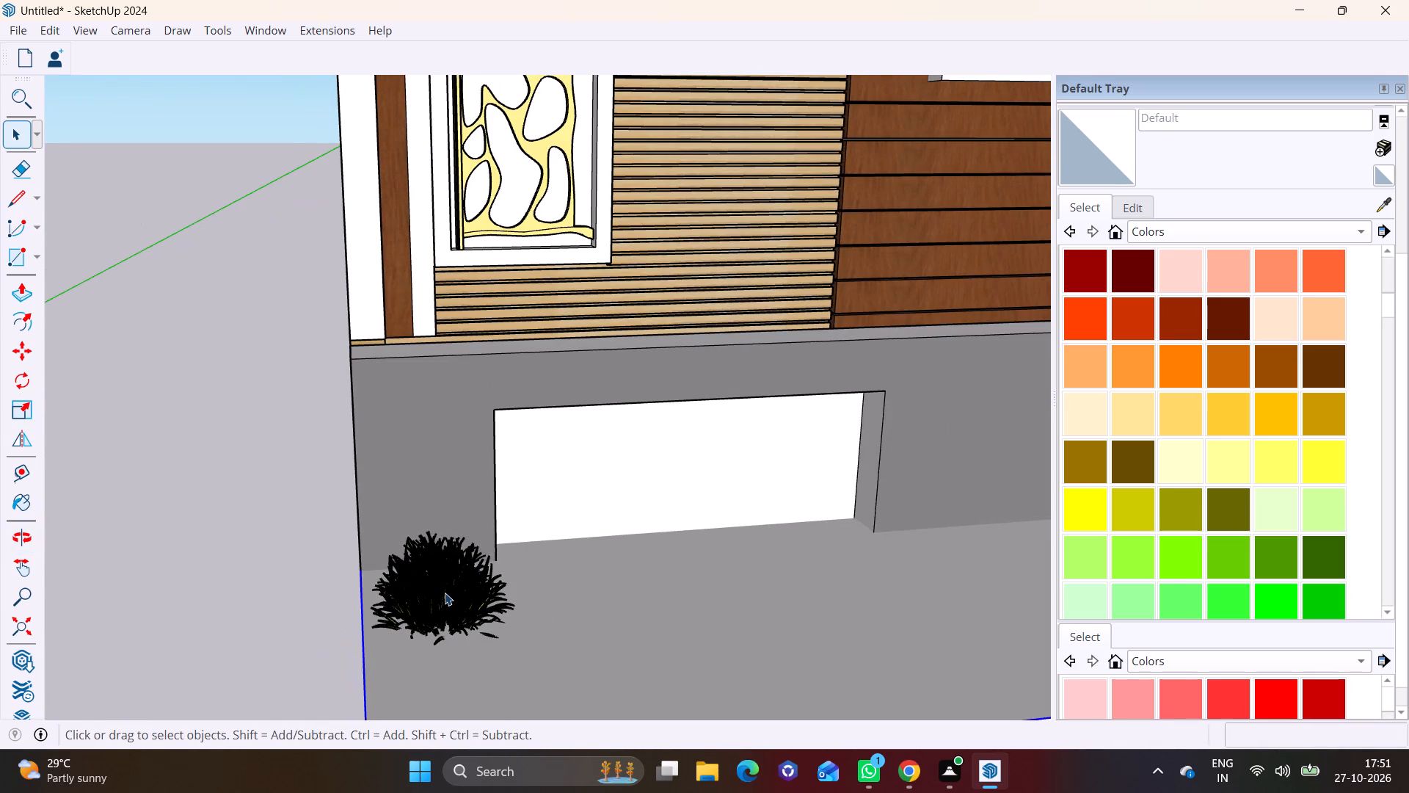
middle_drag(536, 631, 54, 647)
key(m)
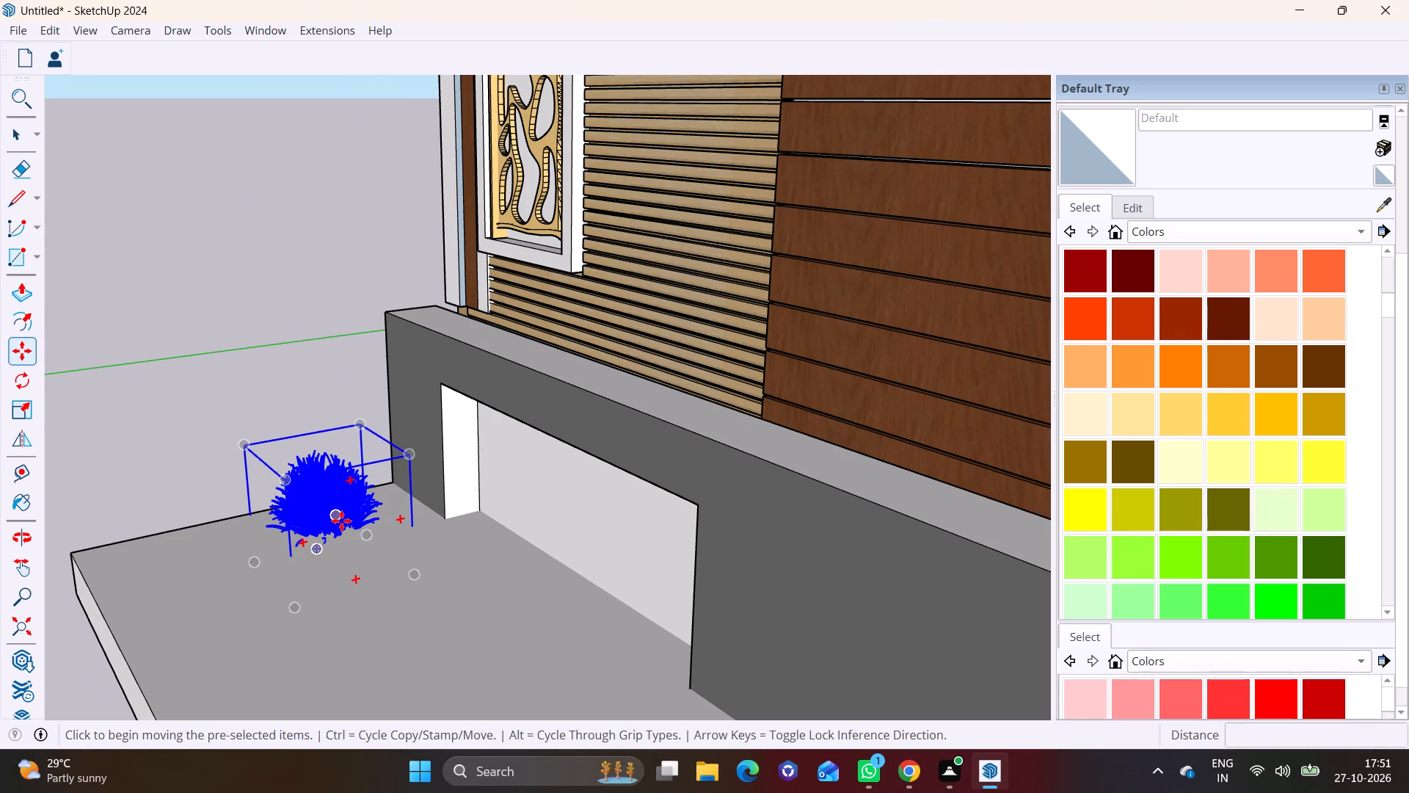
click(341, 521)
click(385, 506)
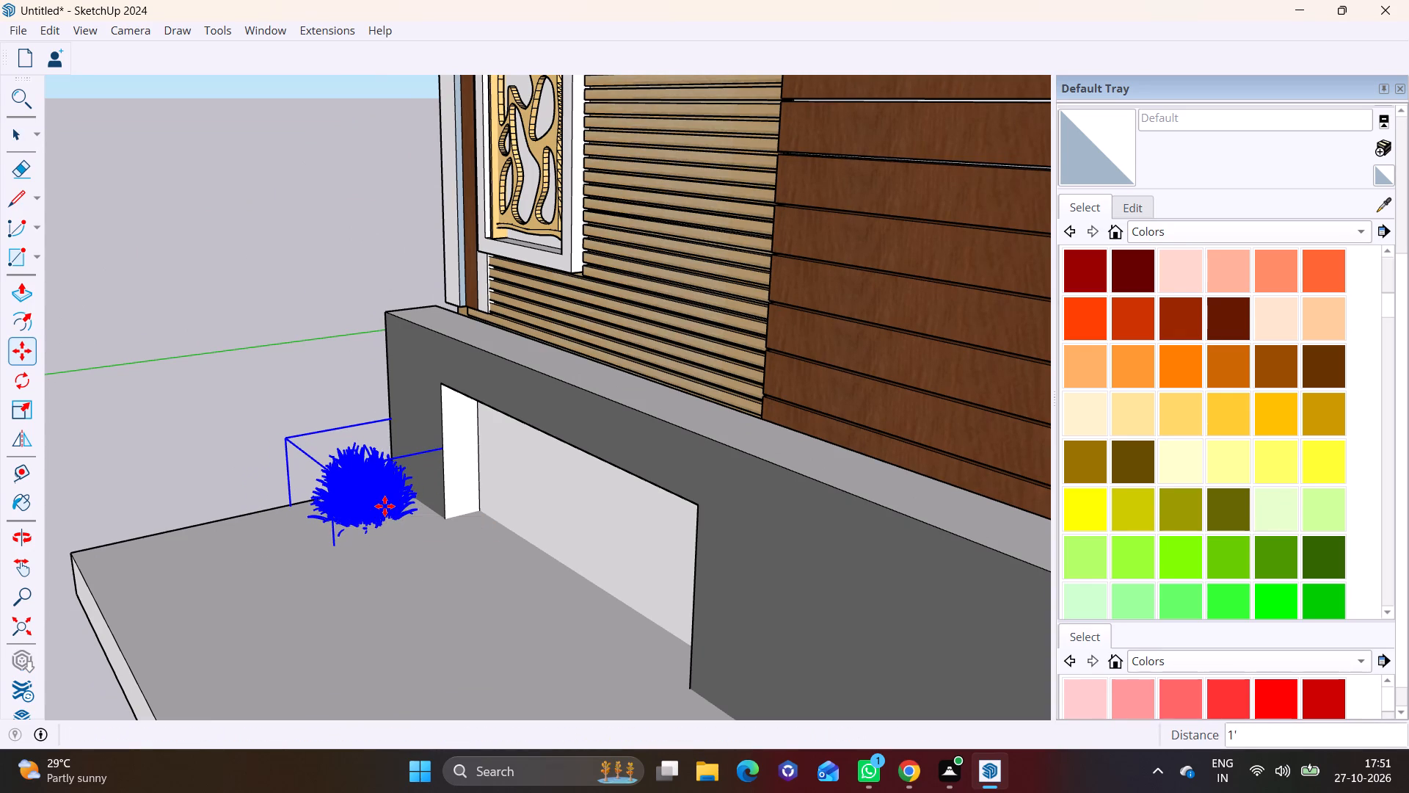
middle_drag(474, 600, 874, 636)
scroll(563, 598, down, 2)
key(space)
click(517, 615)
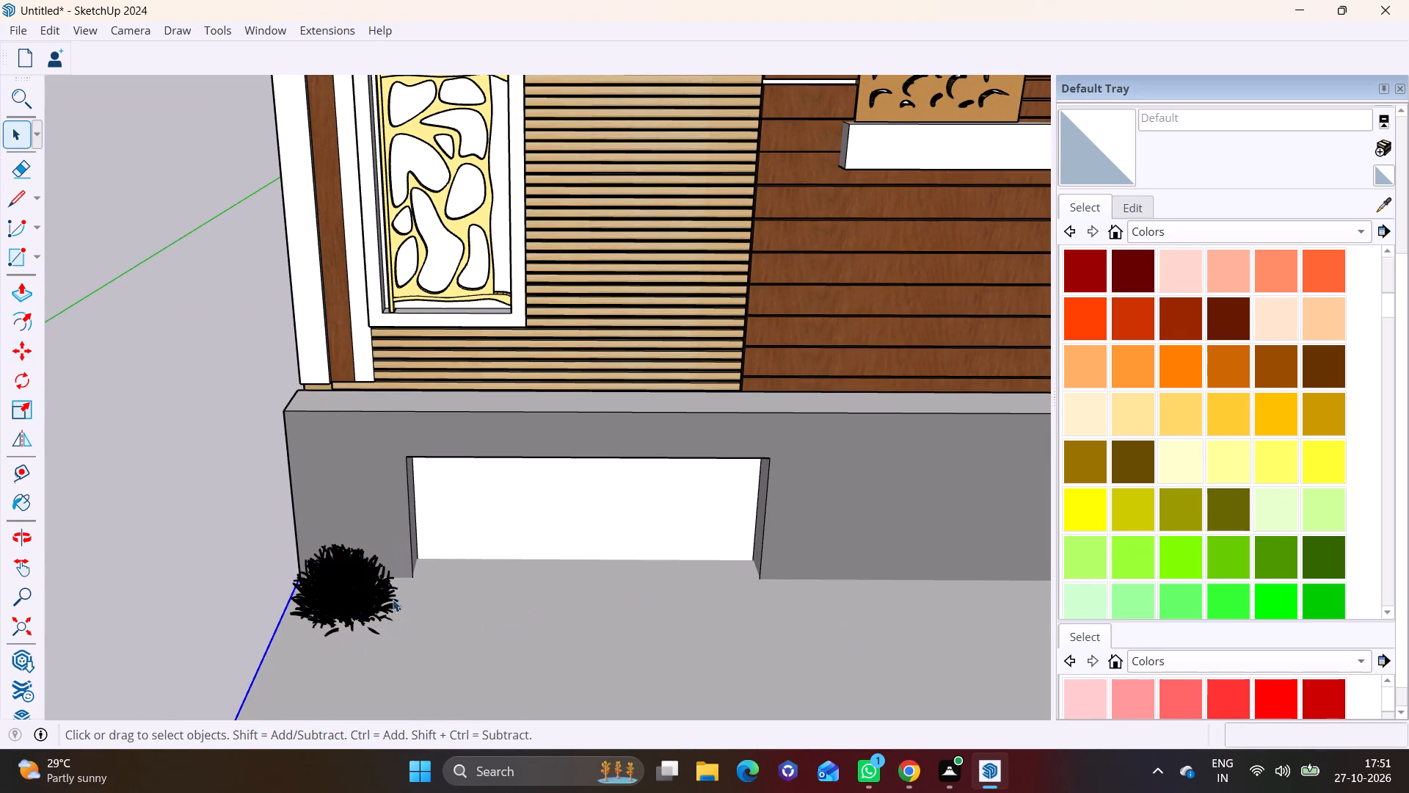
Copy the grass clump three times in a row along the grey wall toward the gate, the first copy about 2' 3" away.
click(387, 598)
click(364, 593)
key(m)
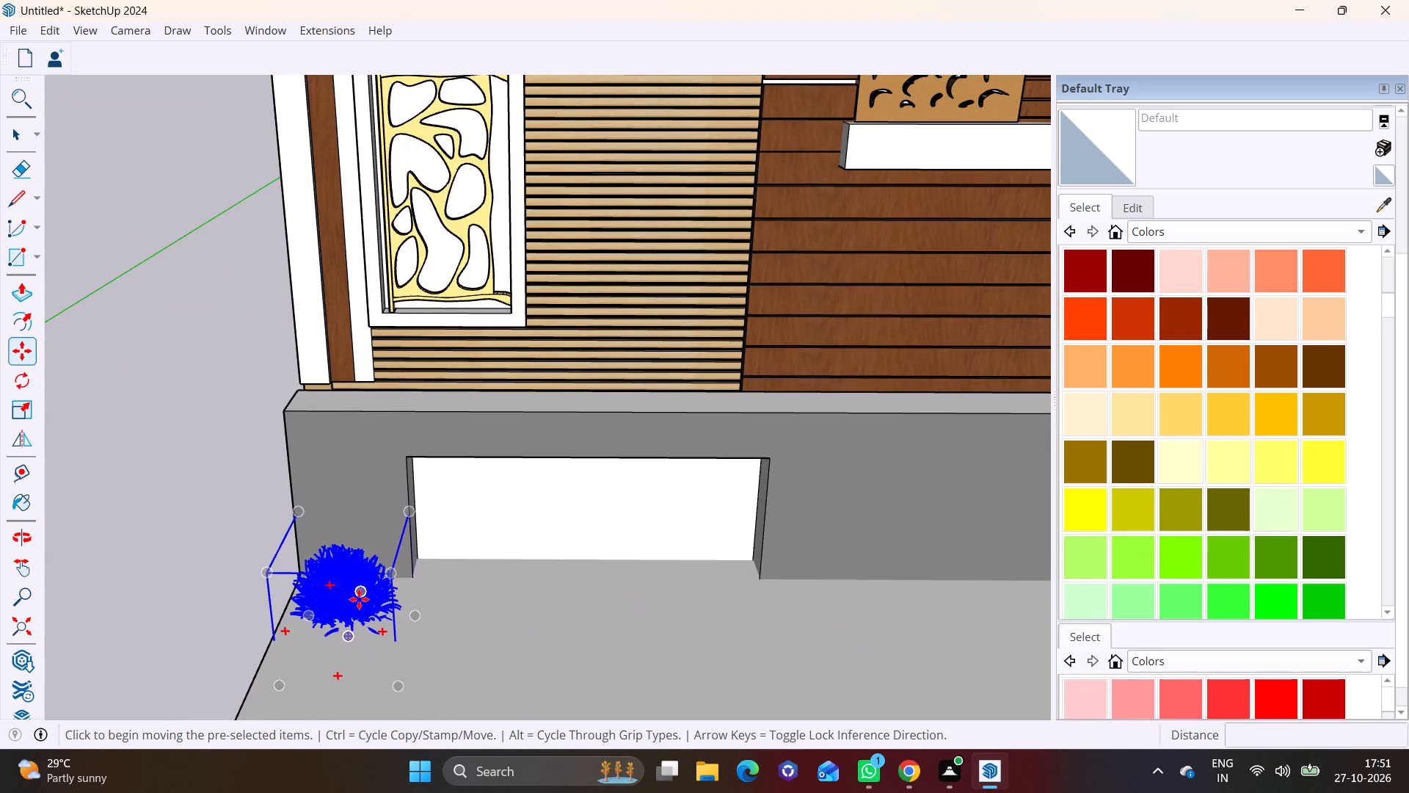
click(359, 599)
click(454, 602)
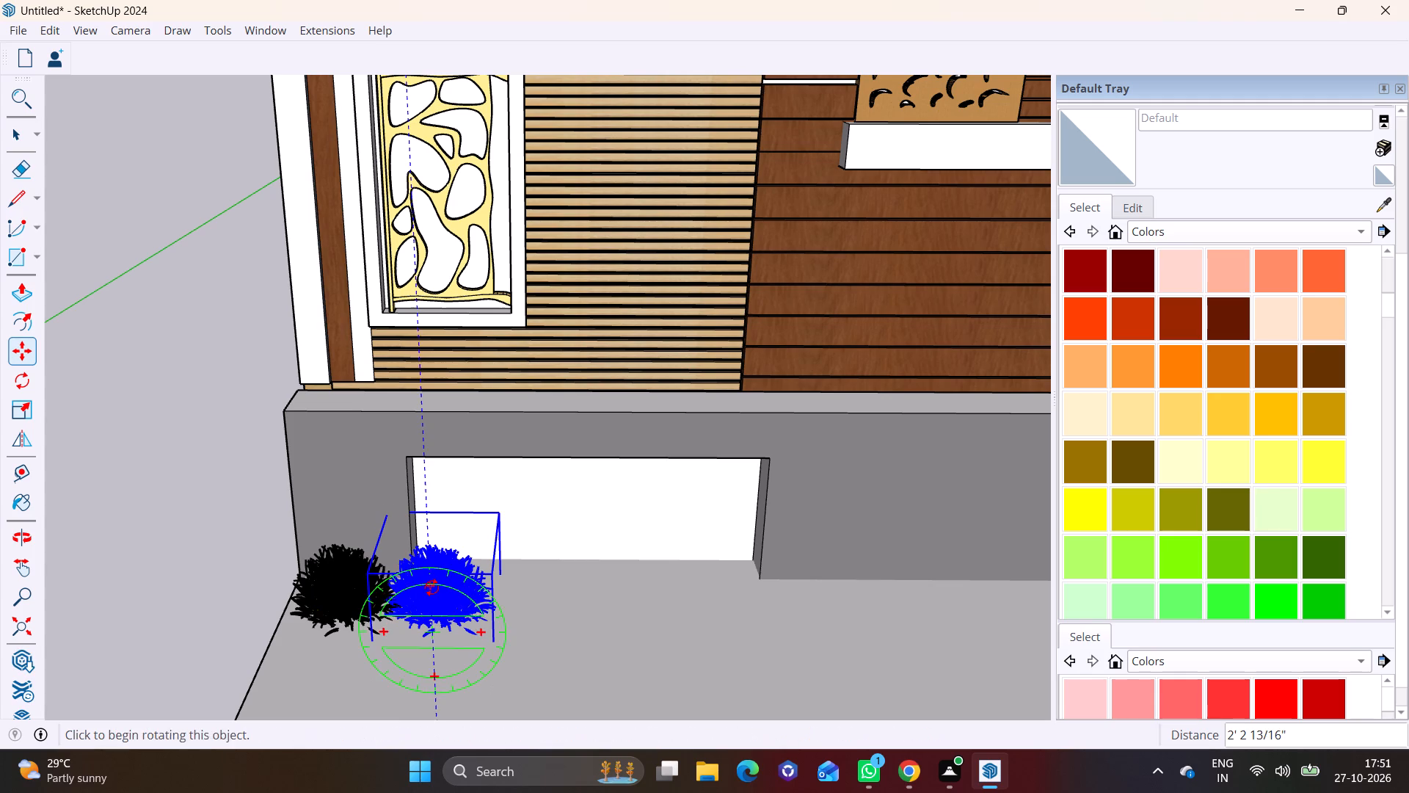
click(432, 587)
key(space)
click(481, 588)
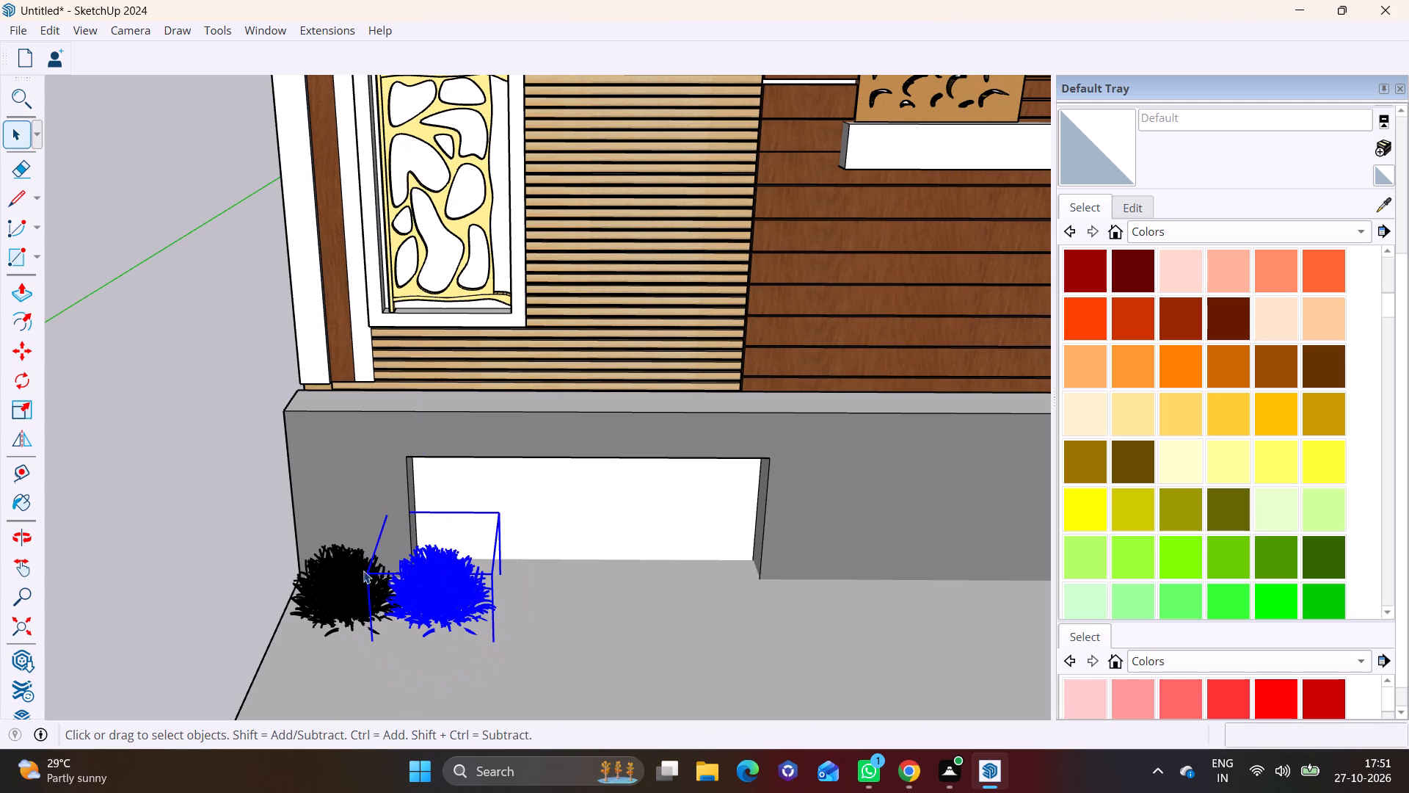
click(26, 350)
click(428, 596)
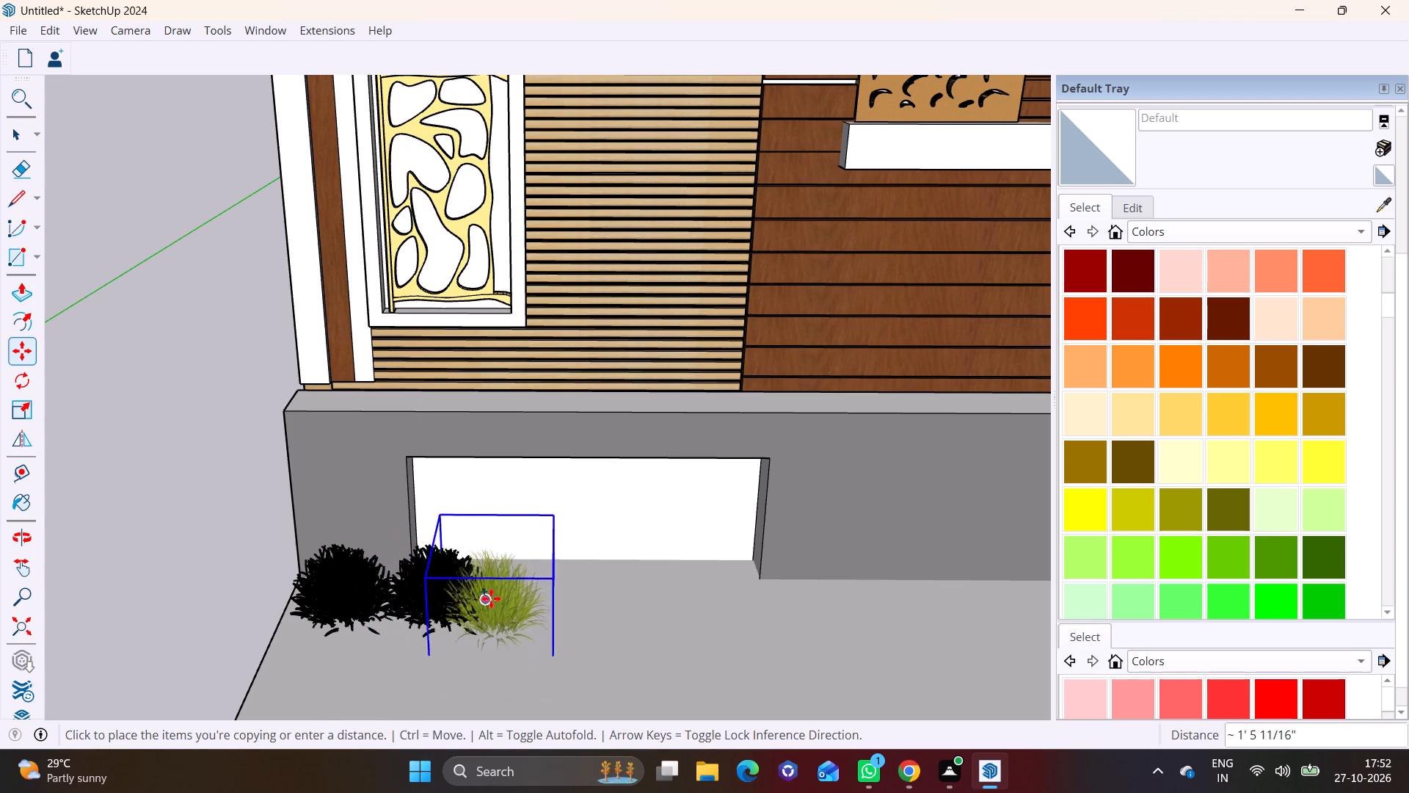
click(525, 596)
click(544, 593)
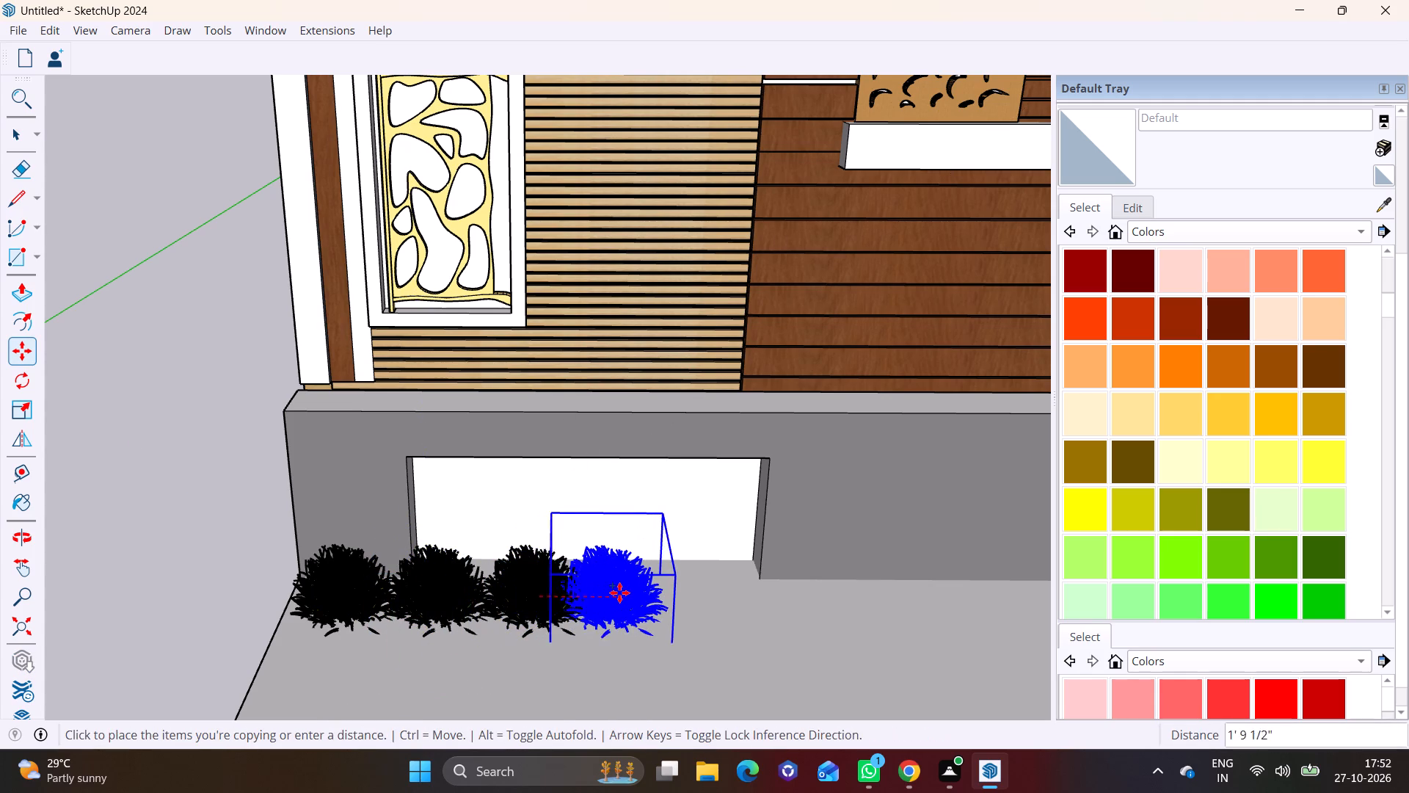
click(630, 592)
key(space)
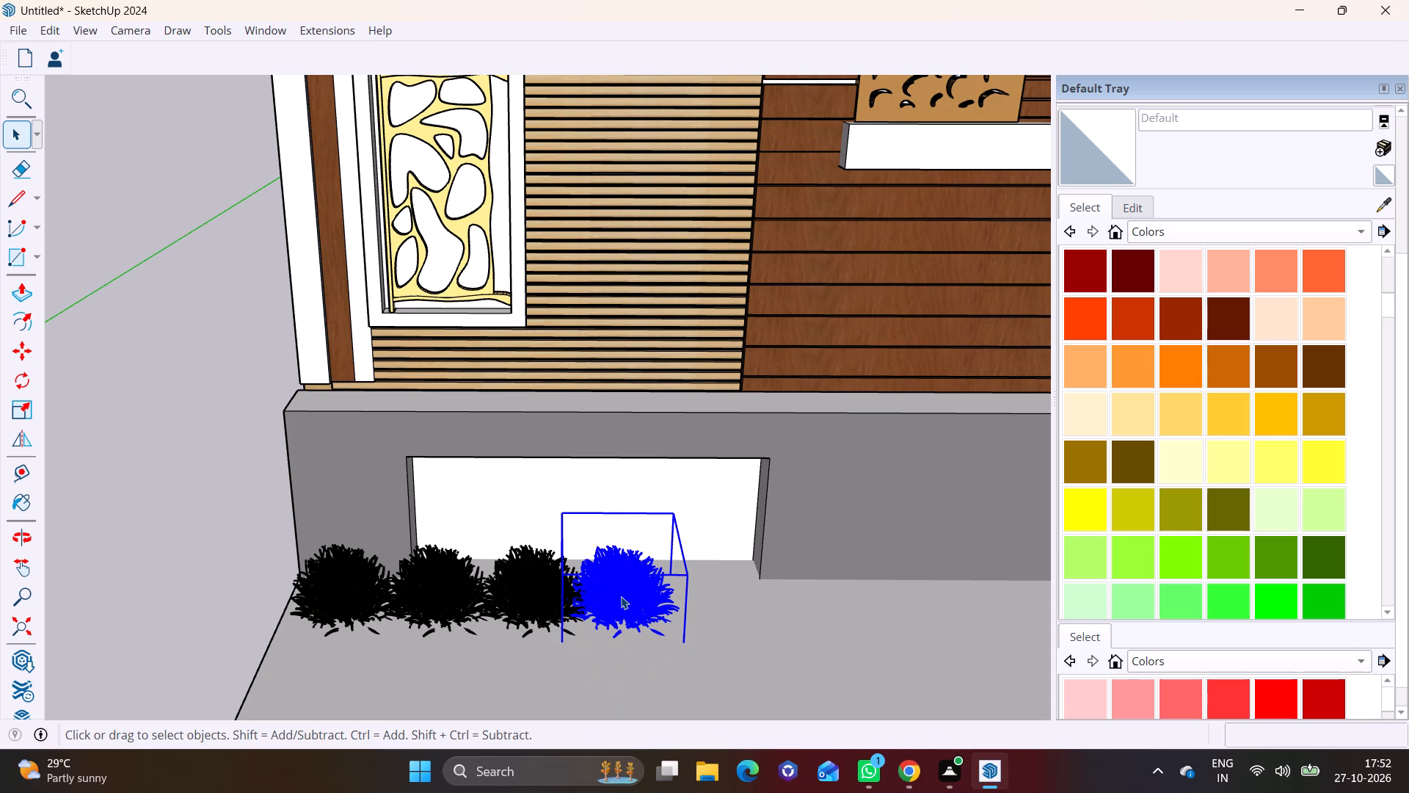
Add two more grass clump copies at the same spacing, continuing the row past the end of the white wall recess.
click(621, 596)
click(25, 343)
click(600, 594)
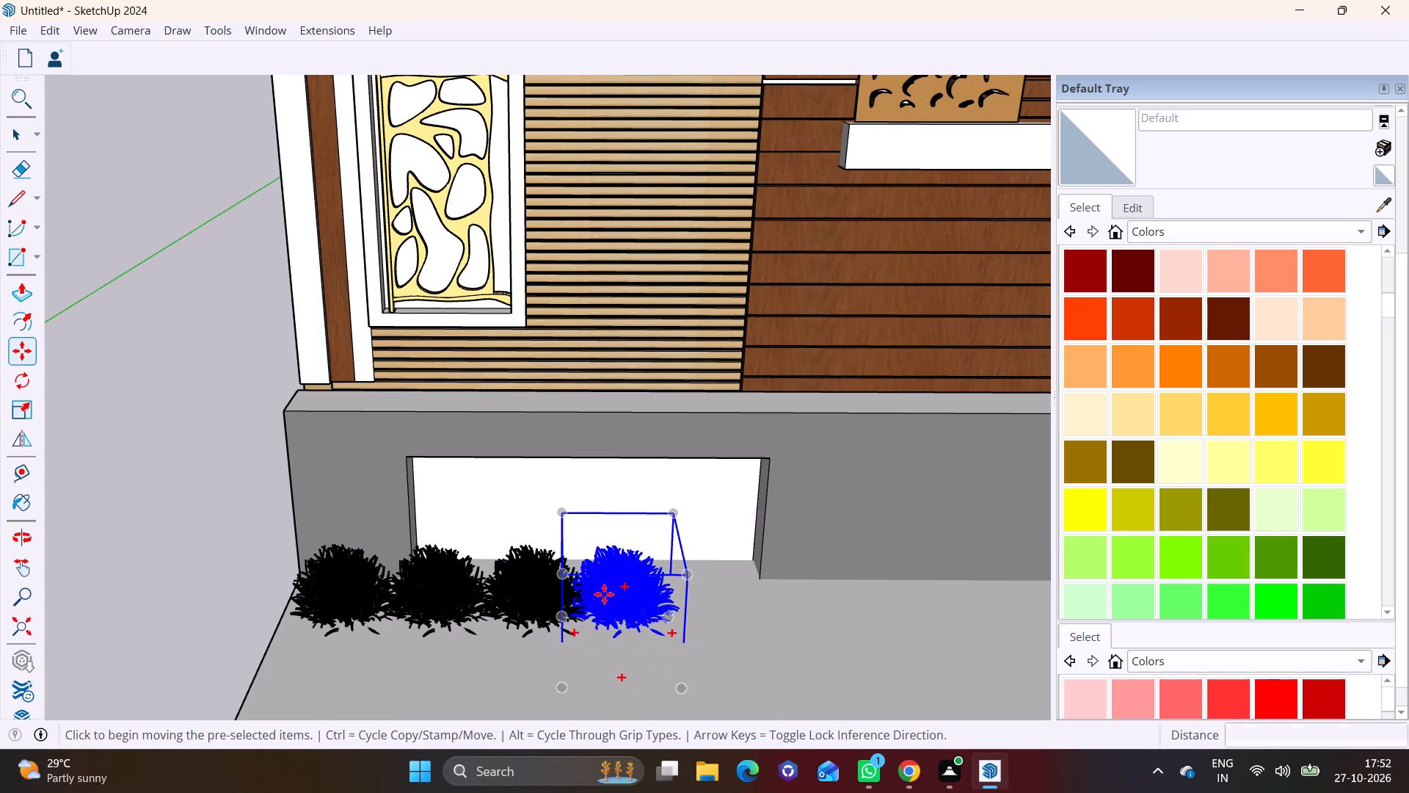
click(688, 594)
click(708, 593)
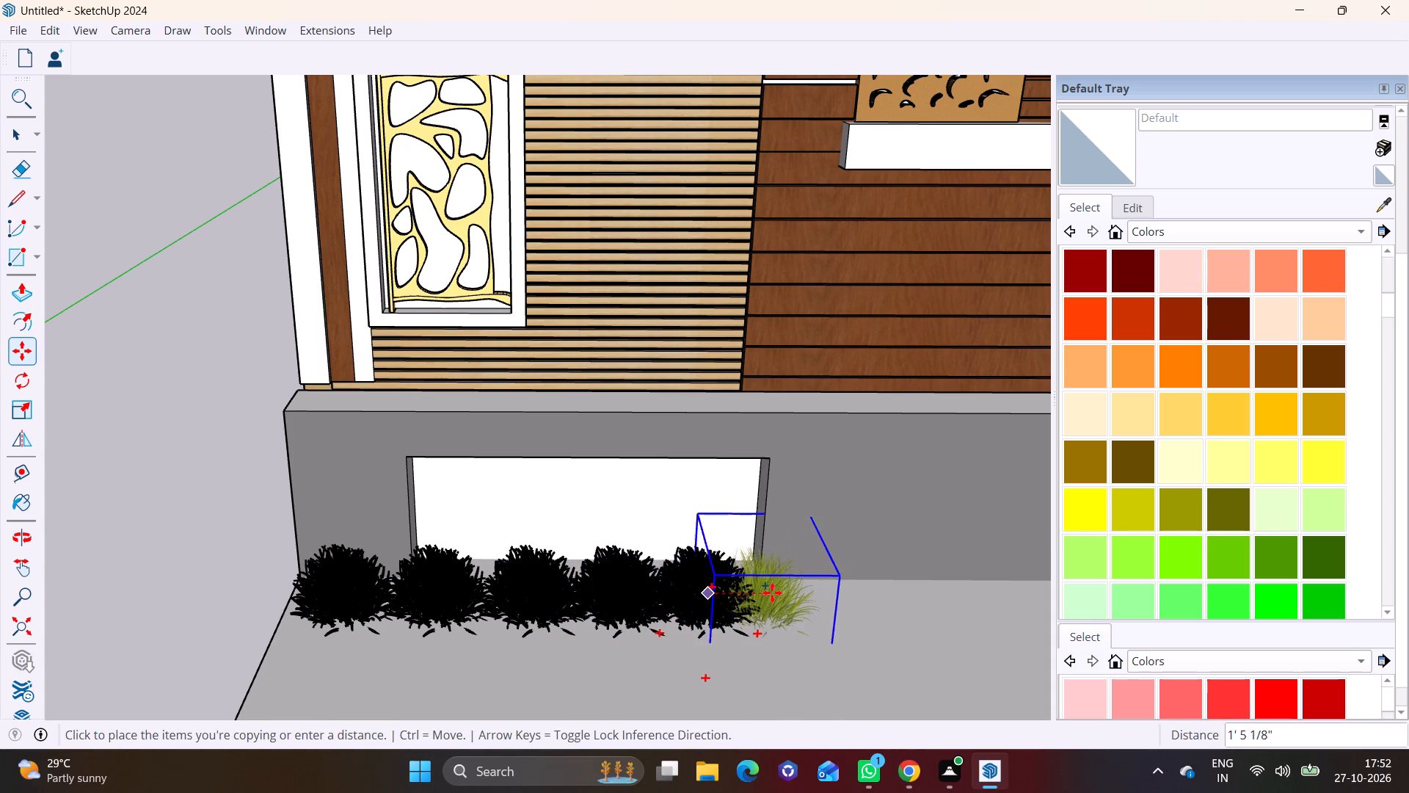
click(791, 593)
key(space)
click(666, 645)
Save the model as "ha" on the Desktop.
scroll(635, 651, down, 12)
middle_drag(750, 584, 655, 428)
scroll(658, 525, down, 4)
shift+middle_drag(634, 540, 510, 481)
middle_drag(713, 573, 790, 595)
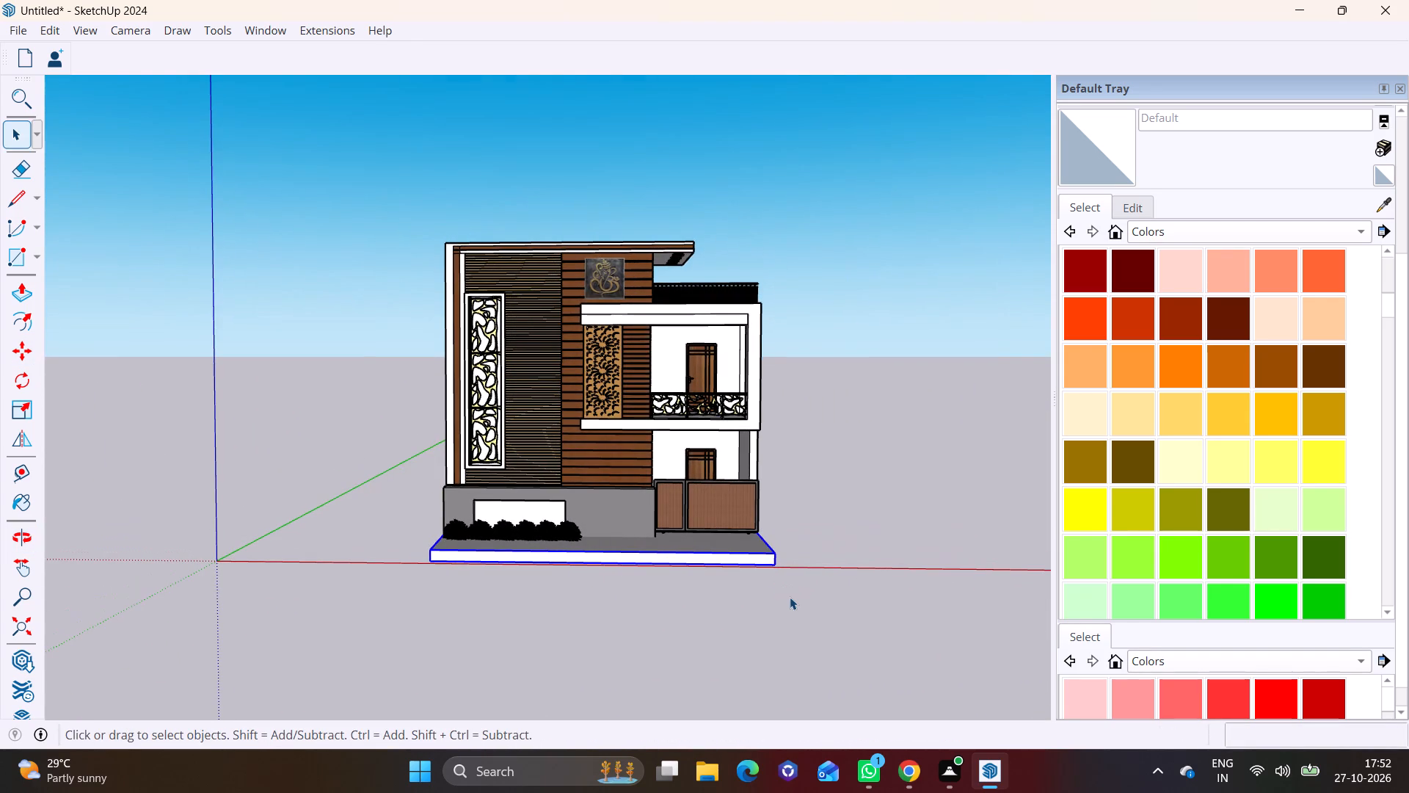
key(ctrl+s)
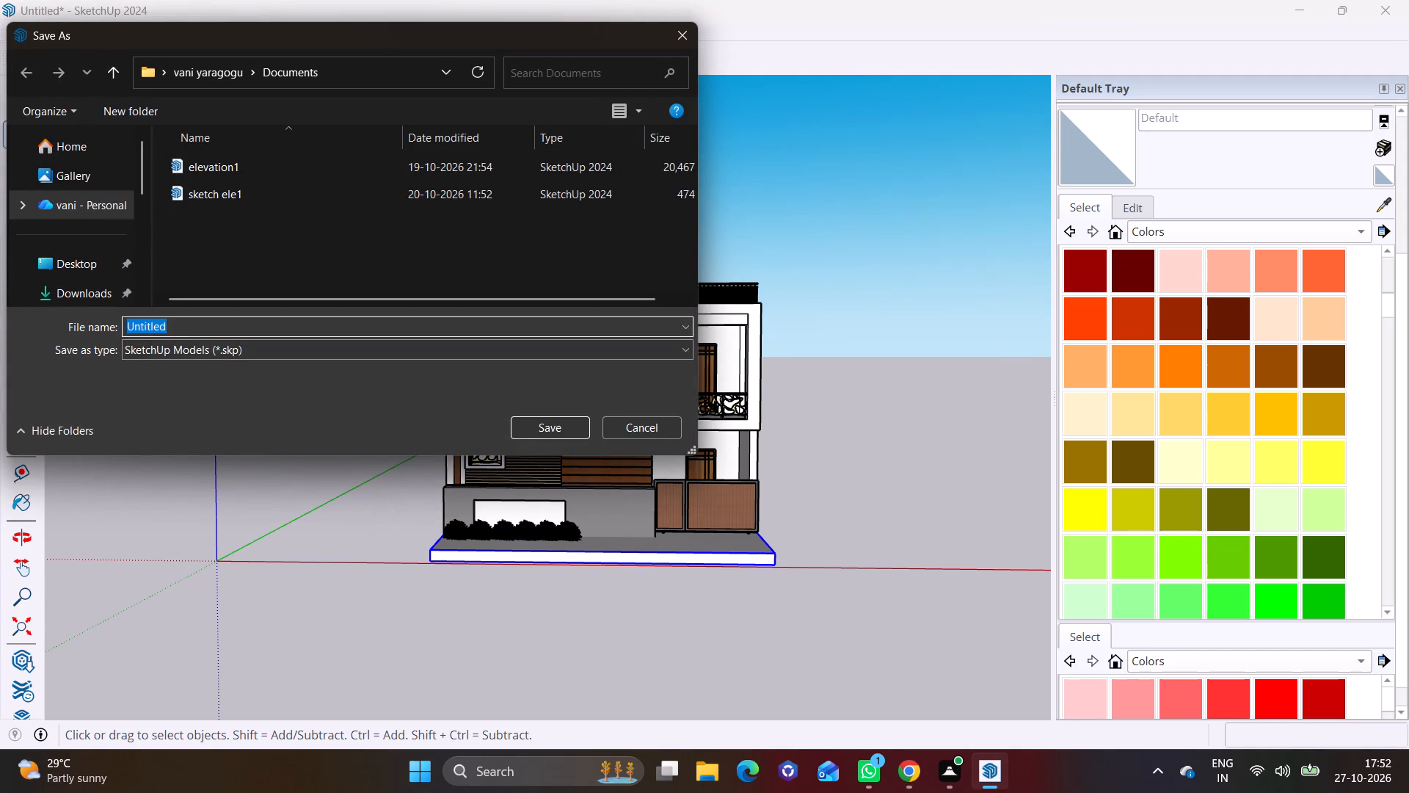
key(BackSpace)
text(ha)
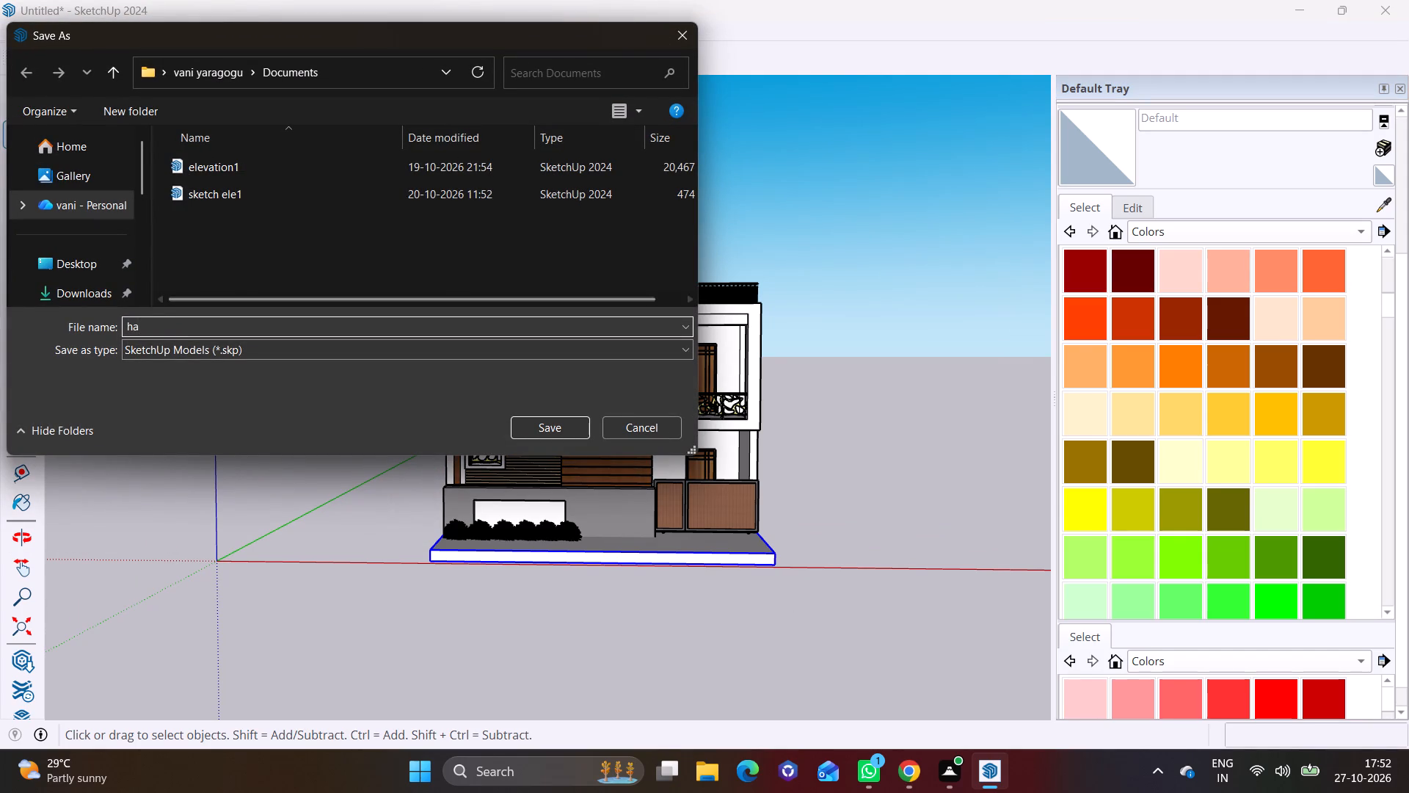
click(92, 258)
click(533, 426)
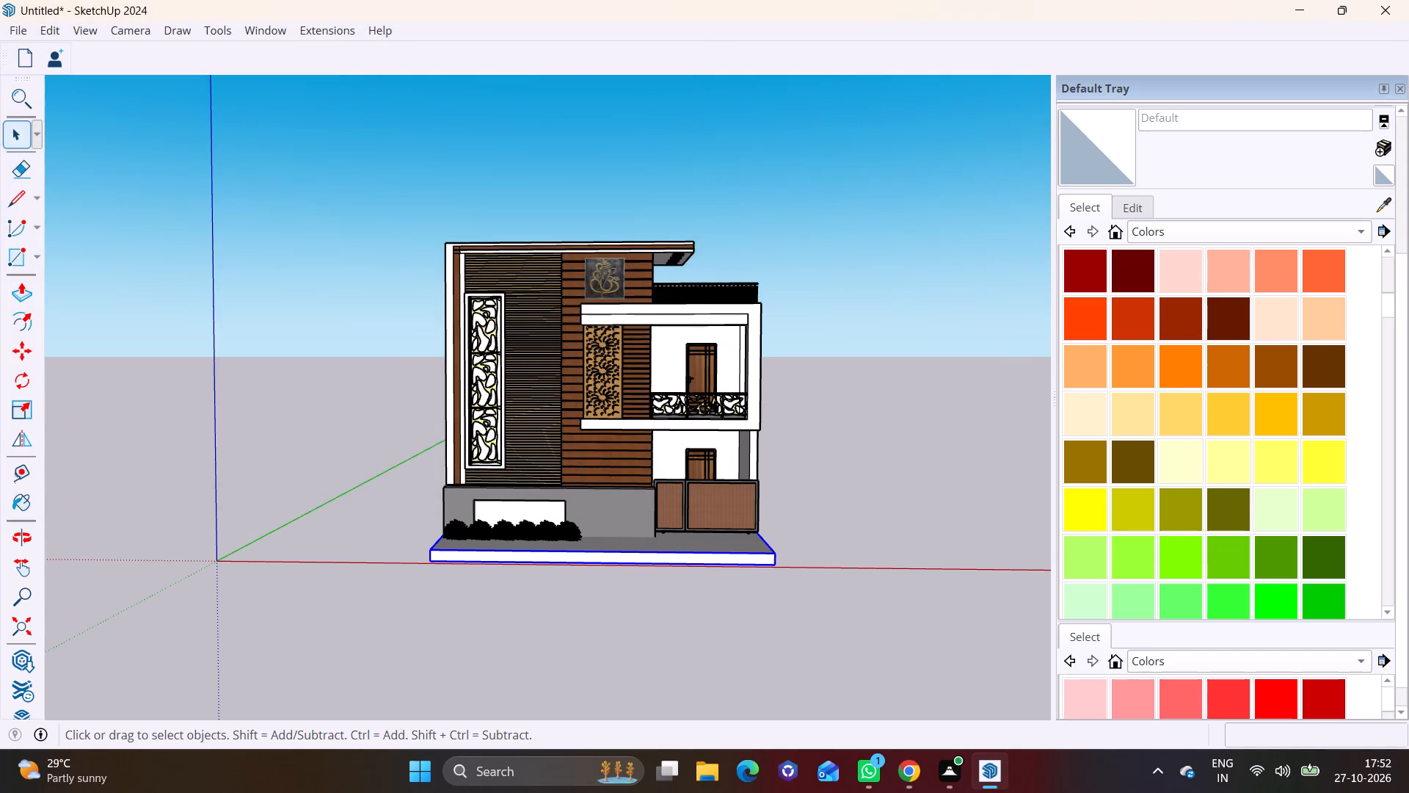
Print the current view of the whole elevation with Microsoft Print to PDF, saving it as "ha1" on the Desktop.
middle_drag(695, 457, 669, 471)
scroll(669, 471, down, 2)
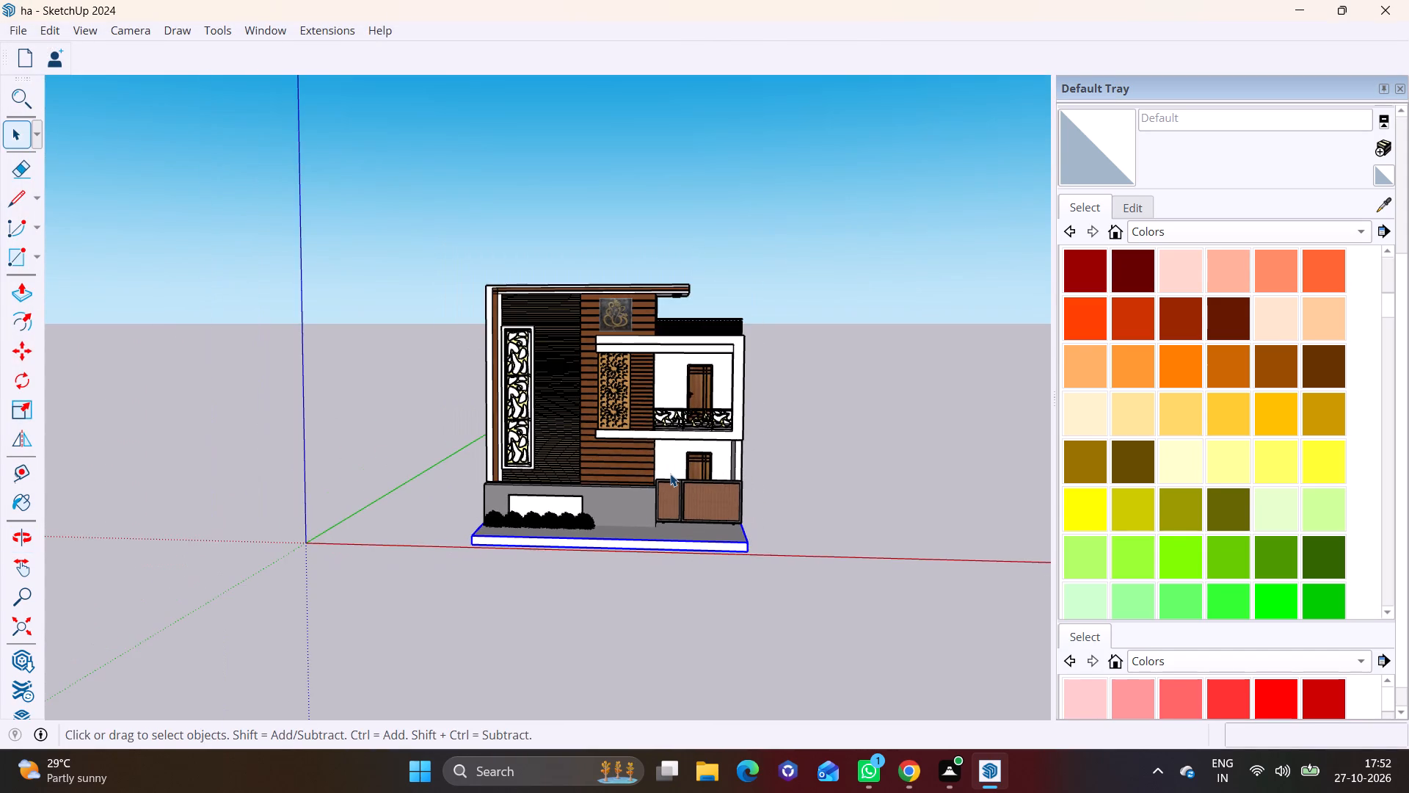
scroll(671, 474, down, 1)
middle_drag(671, 474, 650, 484)
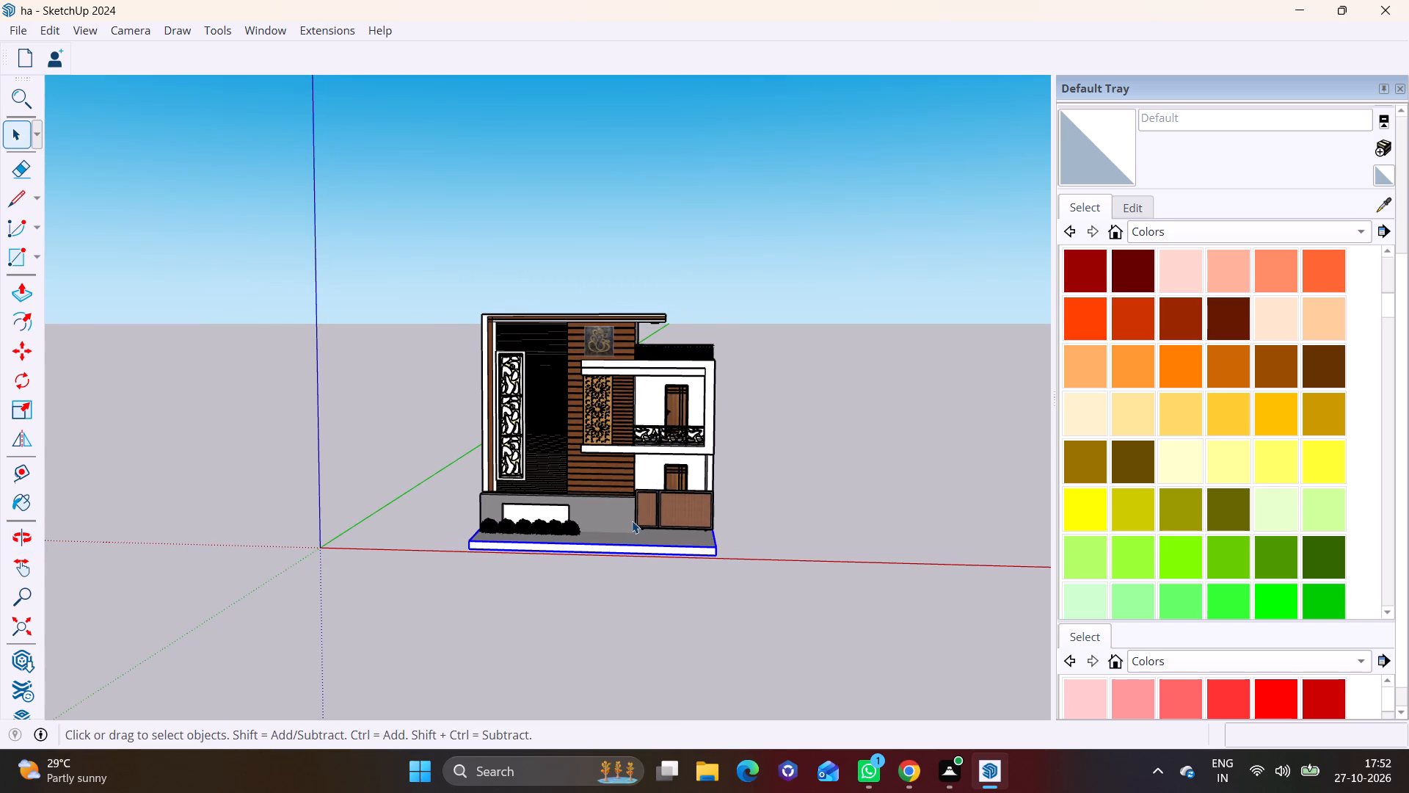
key(ctrl+p)
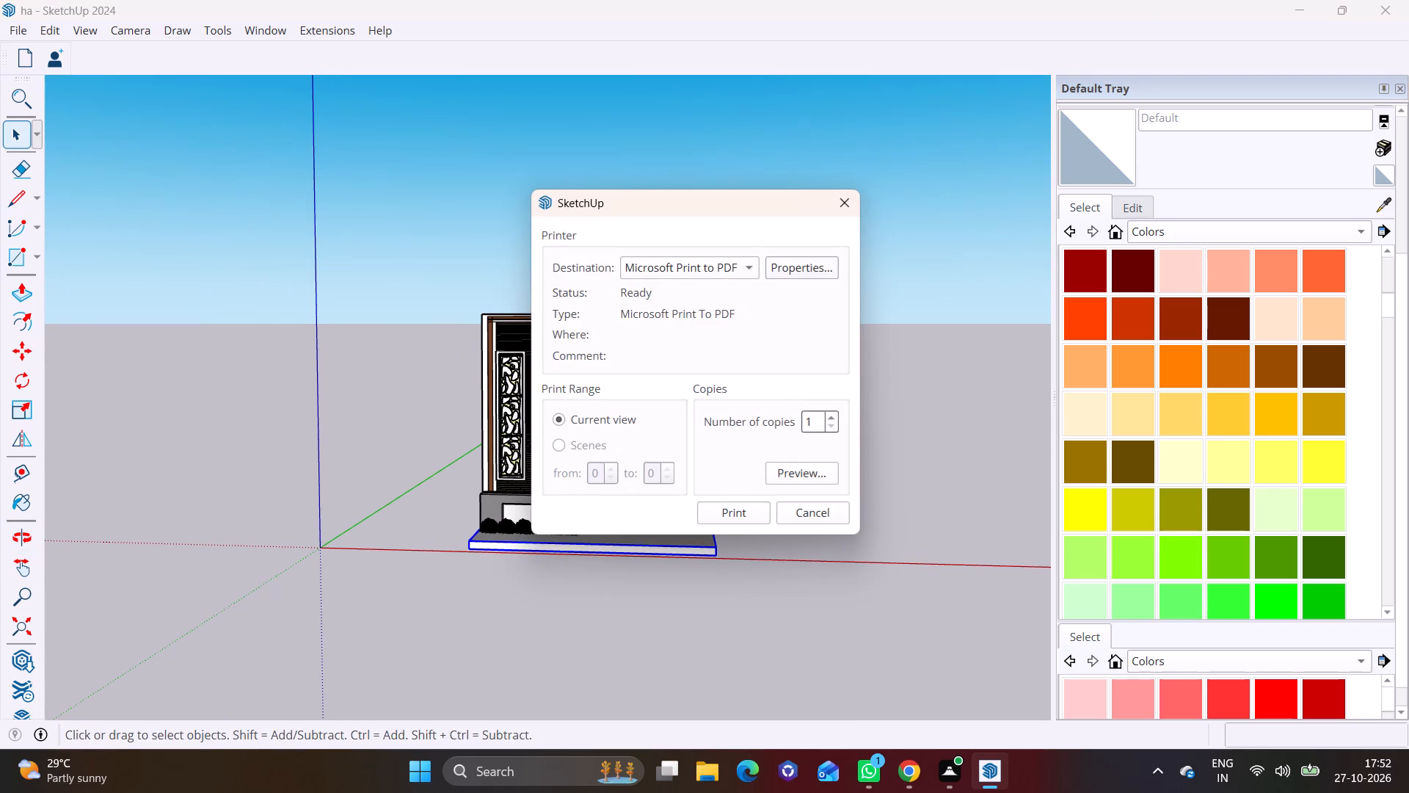
click(745, 513)
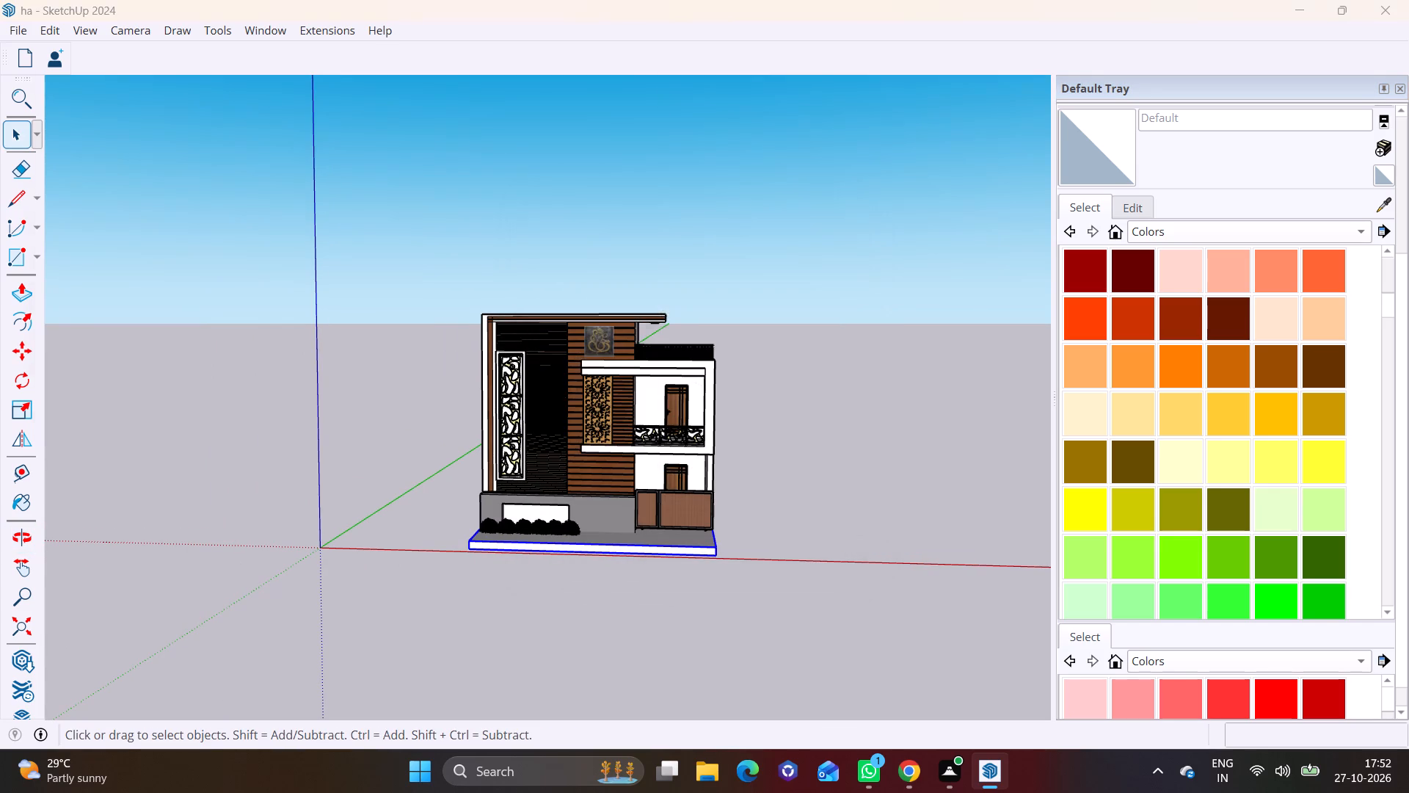
text(ha)
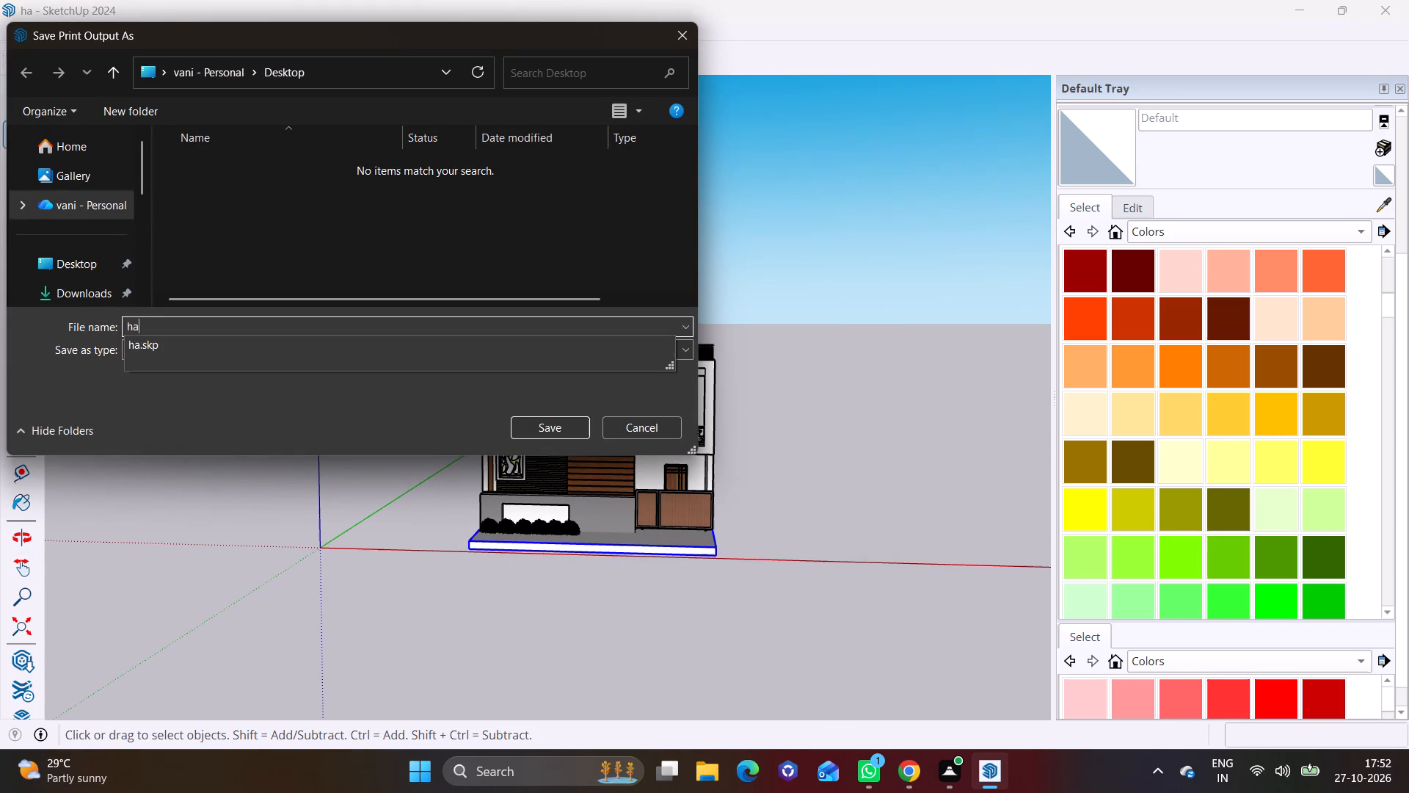
key(BackSpace)
key(1)
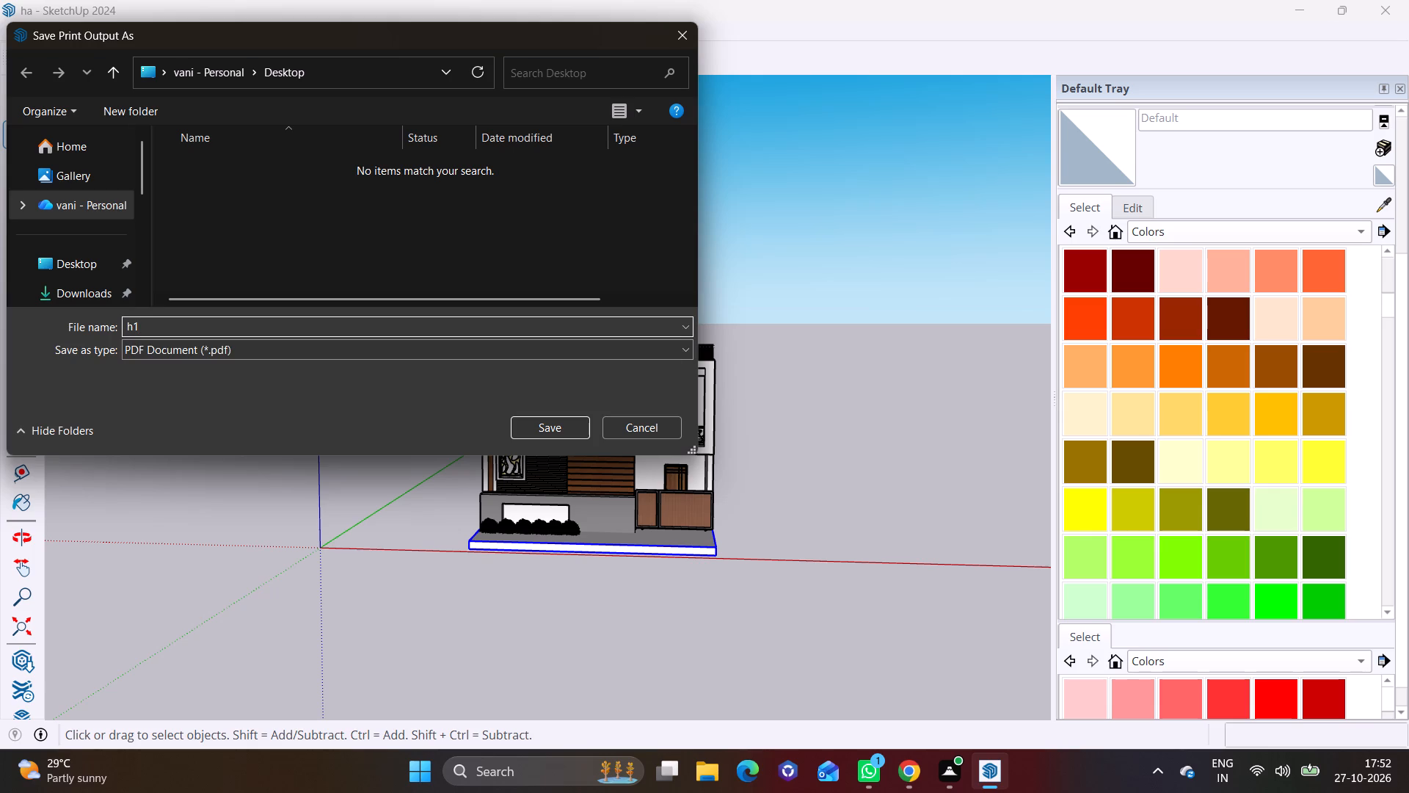
text(a1)
click(76, 264)
click(531, 427)
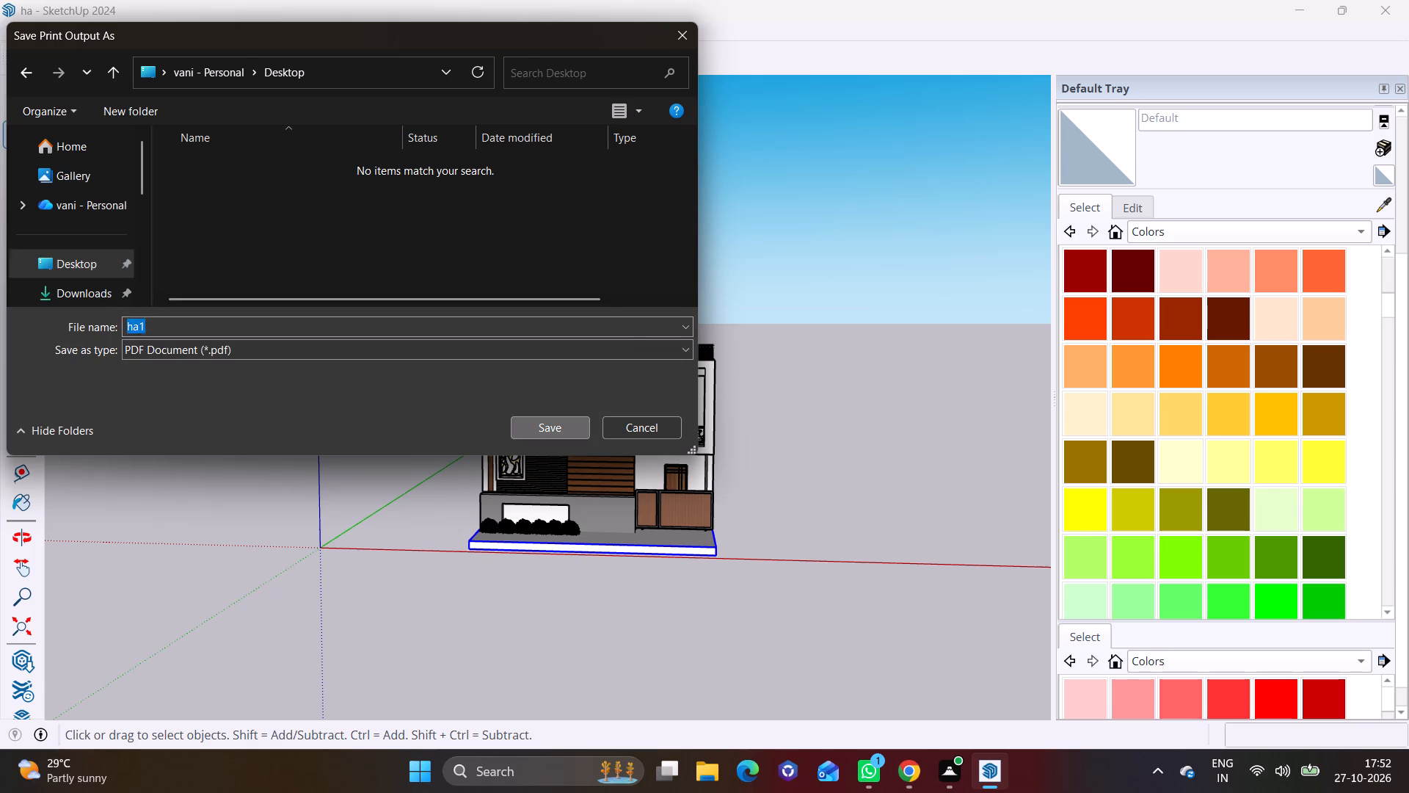